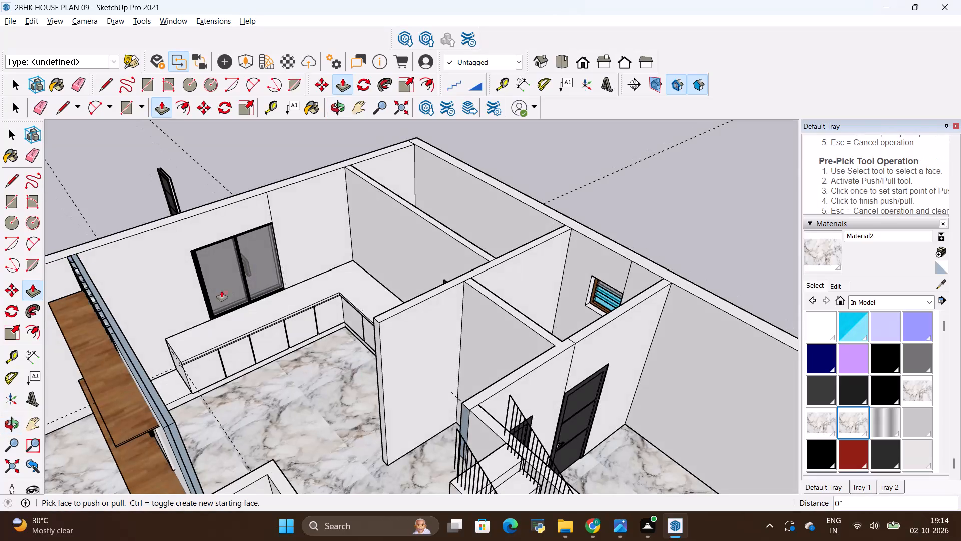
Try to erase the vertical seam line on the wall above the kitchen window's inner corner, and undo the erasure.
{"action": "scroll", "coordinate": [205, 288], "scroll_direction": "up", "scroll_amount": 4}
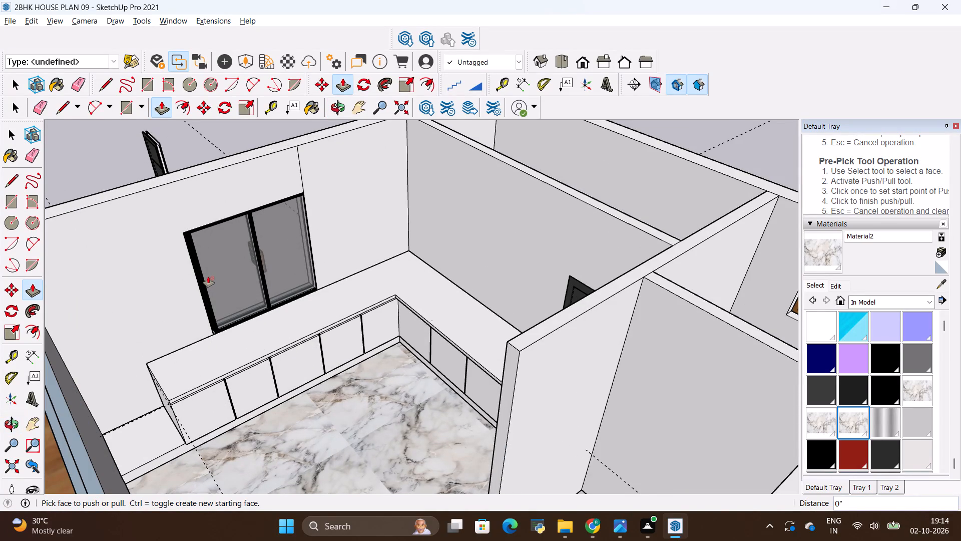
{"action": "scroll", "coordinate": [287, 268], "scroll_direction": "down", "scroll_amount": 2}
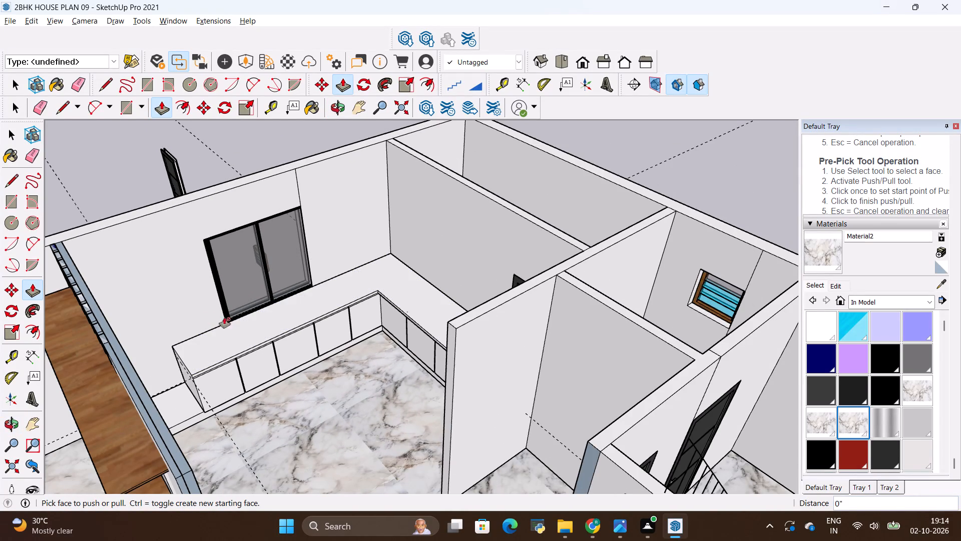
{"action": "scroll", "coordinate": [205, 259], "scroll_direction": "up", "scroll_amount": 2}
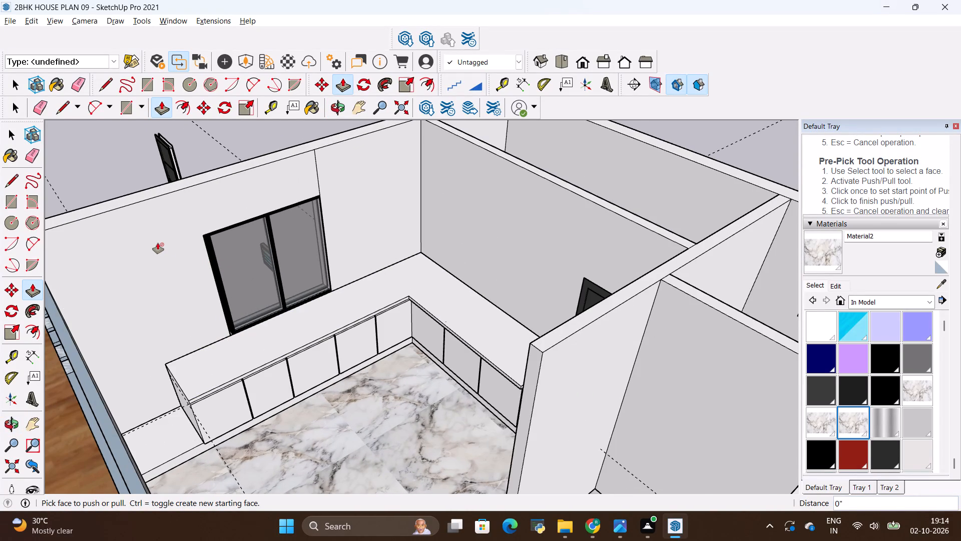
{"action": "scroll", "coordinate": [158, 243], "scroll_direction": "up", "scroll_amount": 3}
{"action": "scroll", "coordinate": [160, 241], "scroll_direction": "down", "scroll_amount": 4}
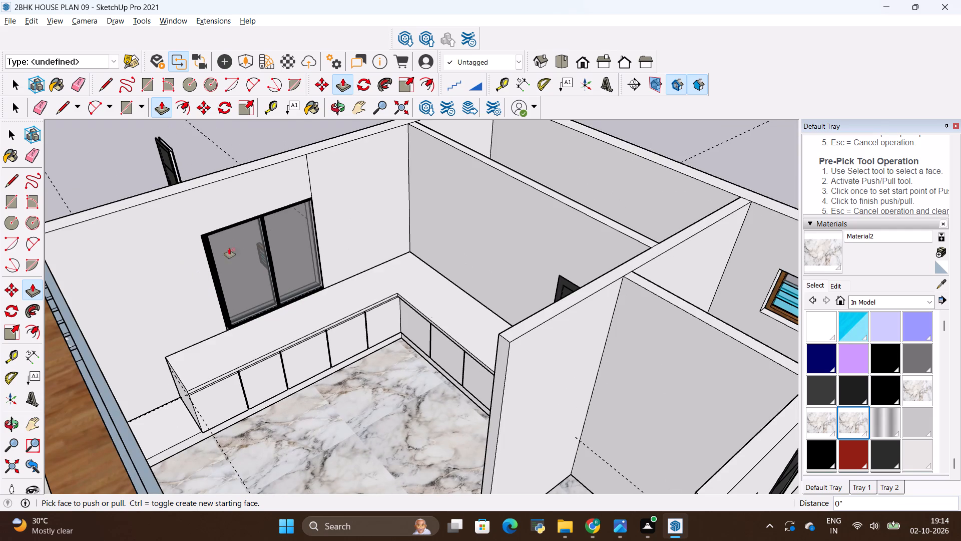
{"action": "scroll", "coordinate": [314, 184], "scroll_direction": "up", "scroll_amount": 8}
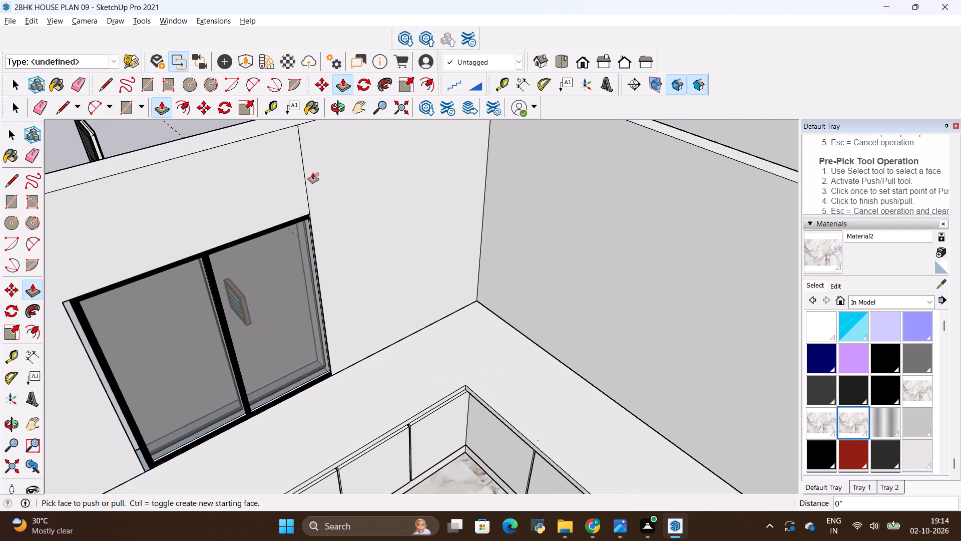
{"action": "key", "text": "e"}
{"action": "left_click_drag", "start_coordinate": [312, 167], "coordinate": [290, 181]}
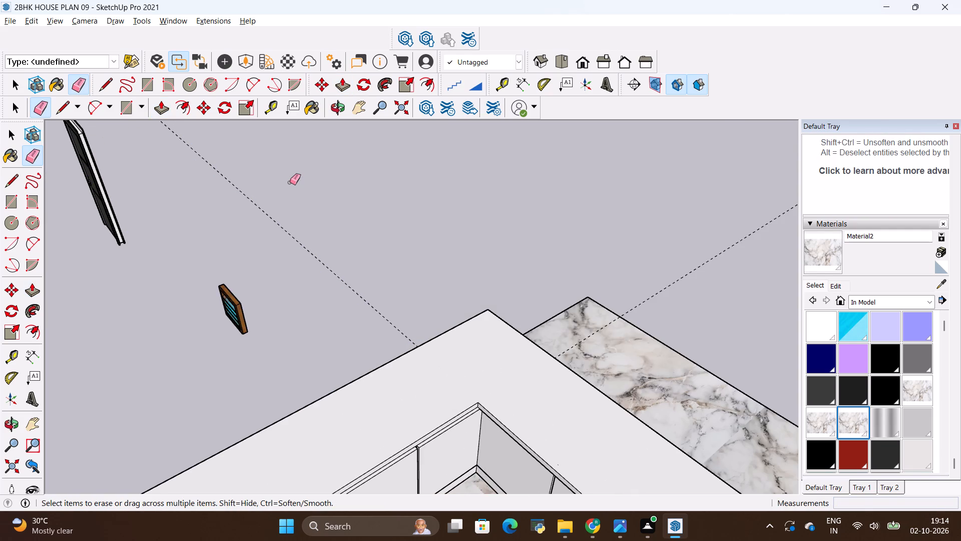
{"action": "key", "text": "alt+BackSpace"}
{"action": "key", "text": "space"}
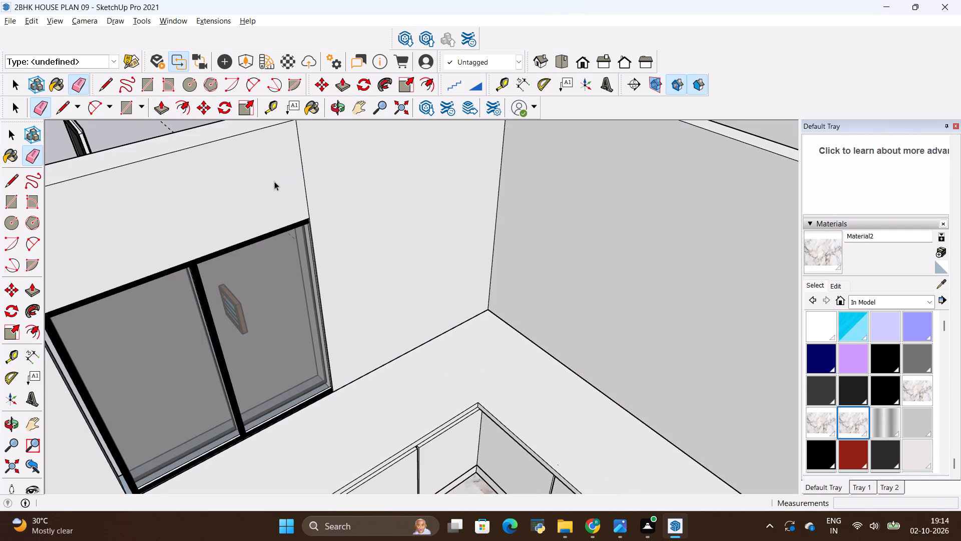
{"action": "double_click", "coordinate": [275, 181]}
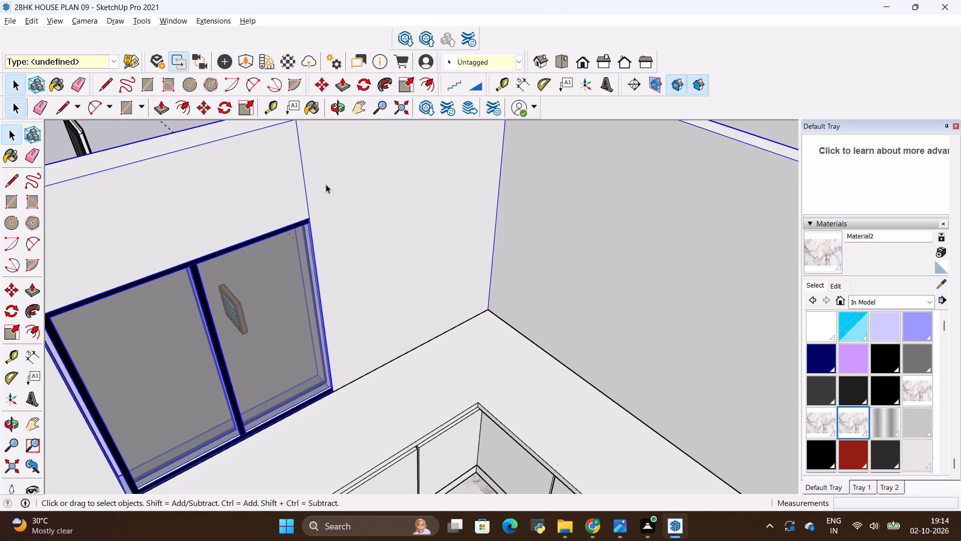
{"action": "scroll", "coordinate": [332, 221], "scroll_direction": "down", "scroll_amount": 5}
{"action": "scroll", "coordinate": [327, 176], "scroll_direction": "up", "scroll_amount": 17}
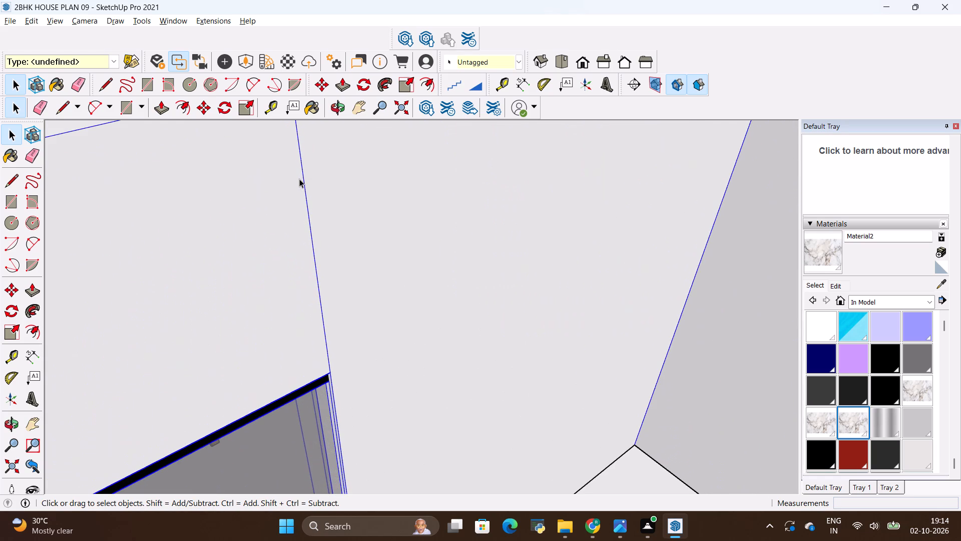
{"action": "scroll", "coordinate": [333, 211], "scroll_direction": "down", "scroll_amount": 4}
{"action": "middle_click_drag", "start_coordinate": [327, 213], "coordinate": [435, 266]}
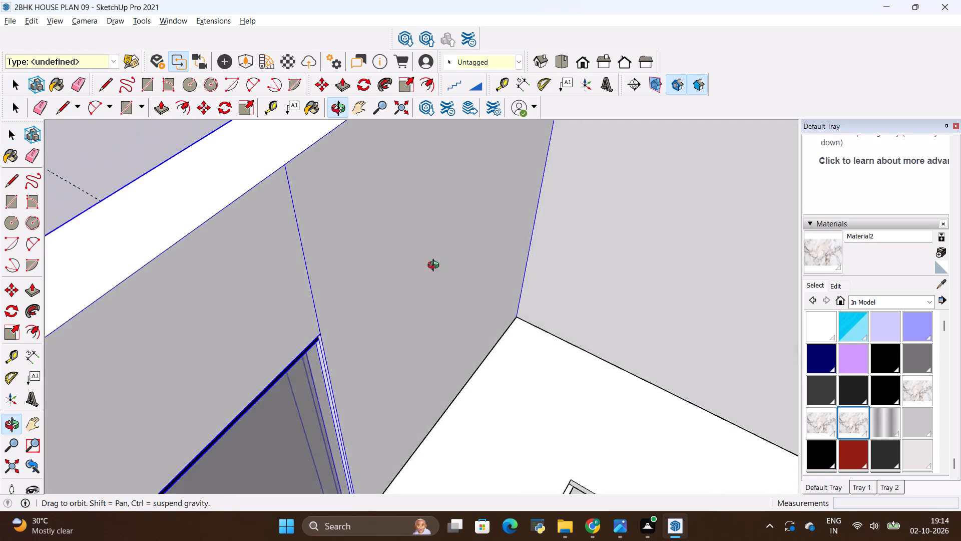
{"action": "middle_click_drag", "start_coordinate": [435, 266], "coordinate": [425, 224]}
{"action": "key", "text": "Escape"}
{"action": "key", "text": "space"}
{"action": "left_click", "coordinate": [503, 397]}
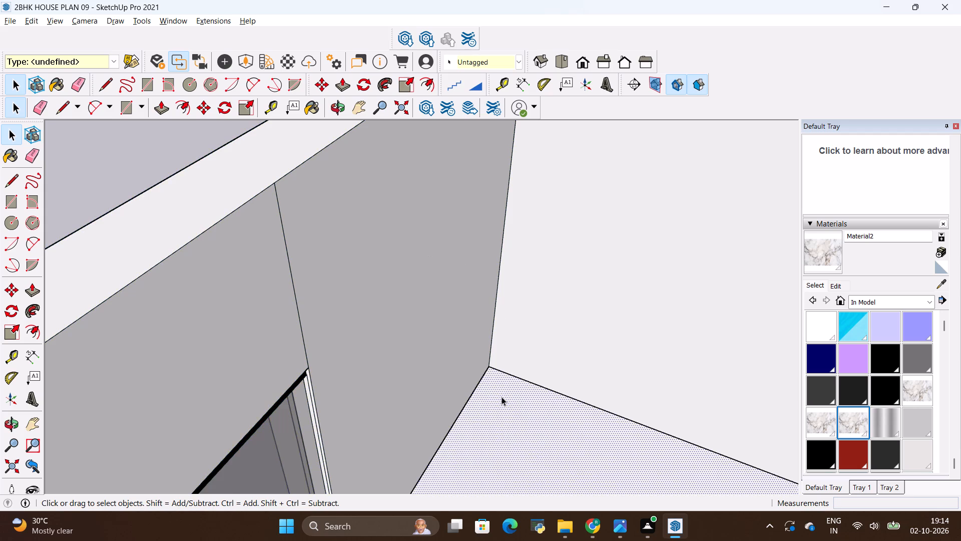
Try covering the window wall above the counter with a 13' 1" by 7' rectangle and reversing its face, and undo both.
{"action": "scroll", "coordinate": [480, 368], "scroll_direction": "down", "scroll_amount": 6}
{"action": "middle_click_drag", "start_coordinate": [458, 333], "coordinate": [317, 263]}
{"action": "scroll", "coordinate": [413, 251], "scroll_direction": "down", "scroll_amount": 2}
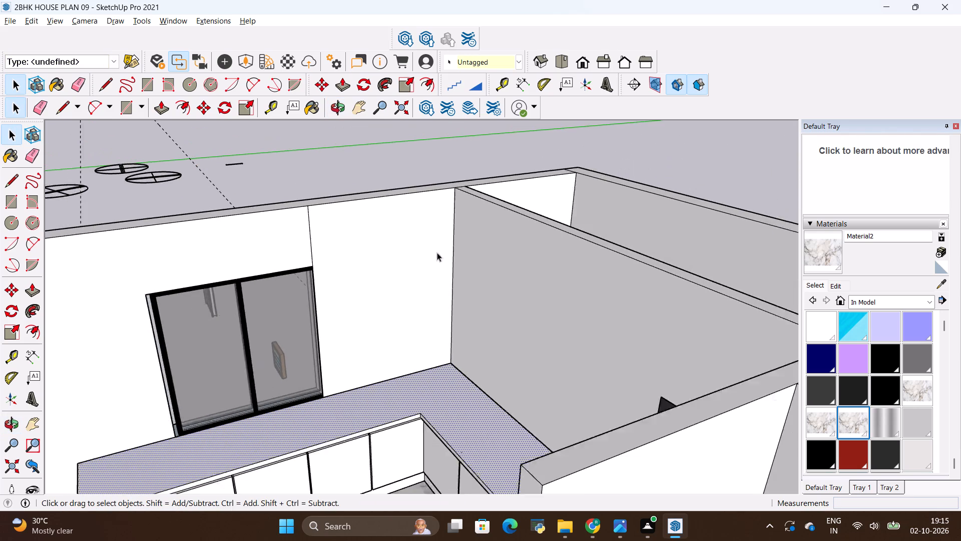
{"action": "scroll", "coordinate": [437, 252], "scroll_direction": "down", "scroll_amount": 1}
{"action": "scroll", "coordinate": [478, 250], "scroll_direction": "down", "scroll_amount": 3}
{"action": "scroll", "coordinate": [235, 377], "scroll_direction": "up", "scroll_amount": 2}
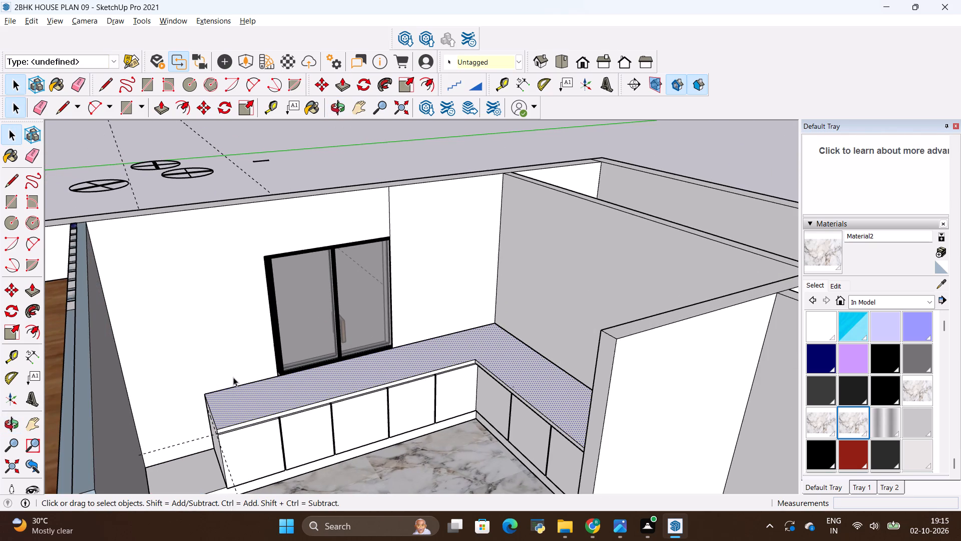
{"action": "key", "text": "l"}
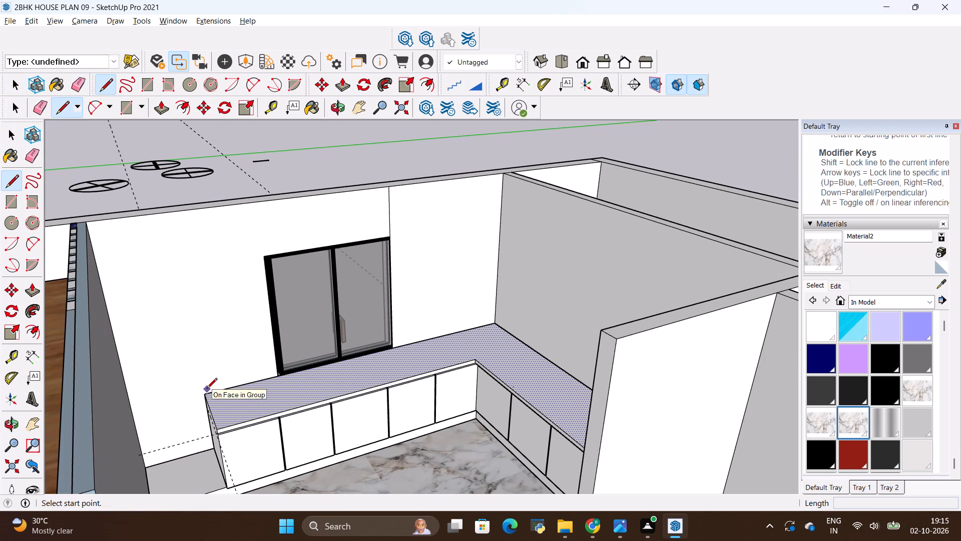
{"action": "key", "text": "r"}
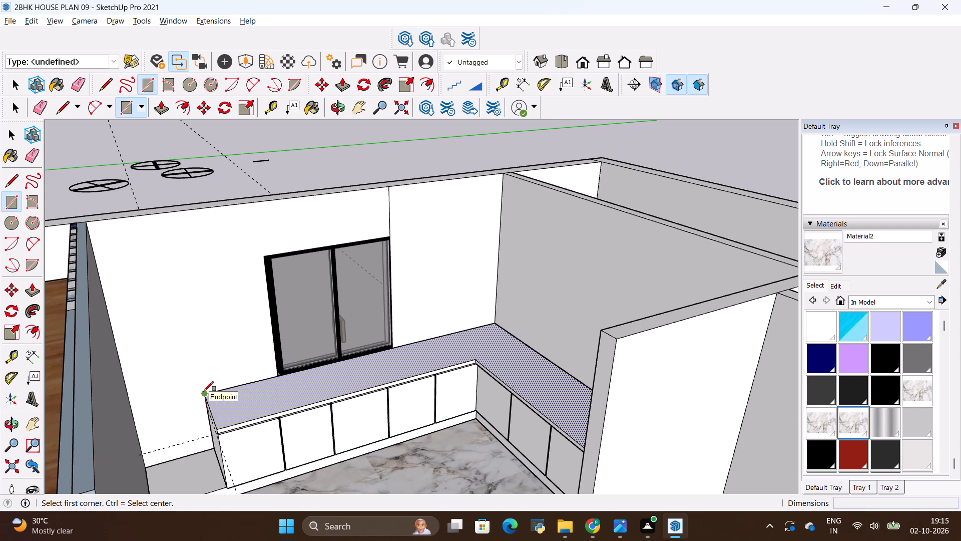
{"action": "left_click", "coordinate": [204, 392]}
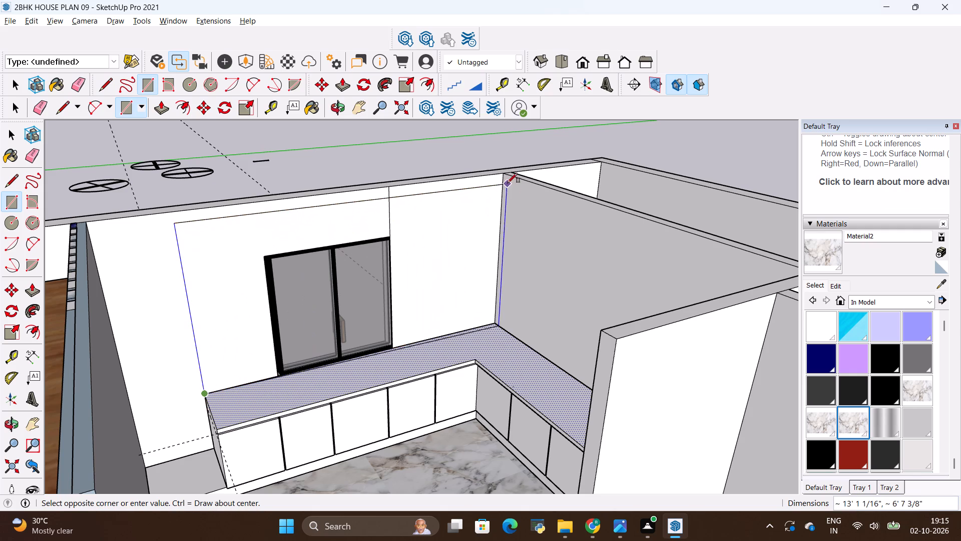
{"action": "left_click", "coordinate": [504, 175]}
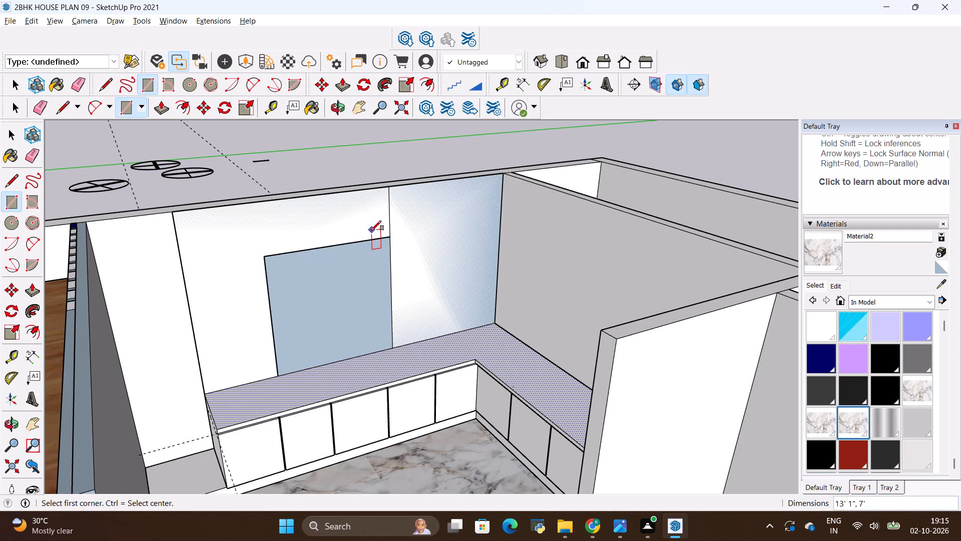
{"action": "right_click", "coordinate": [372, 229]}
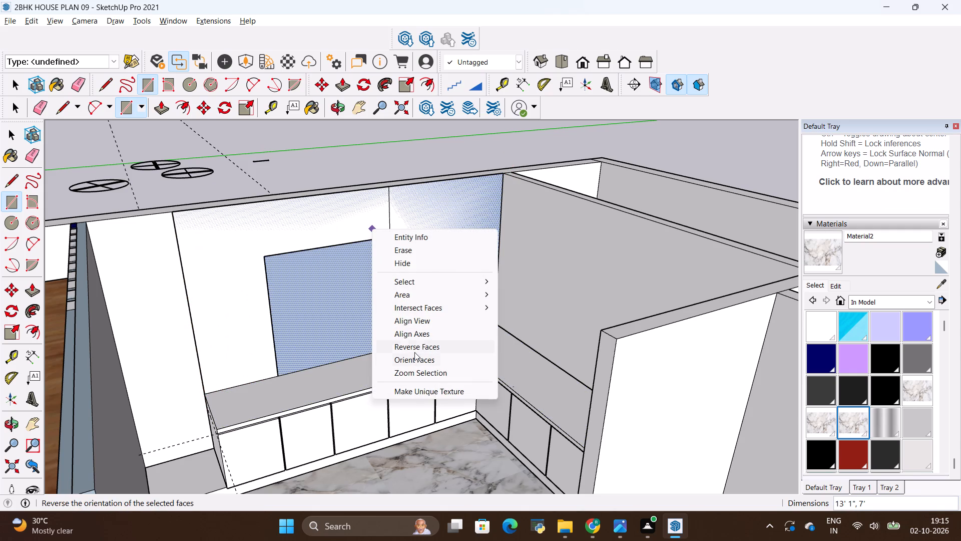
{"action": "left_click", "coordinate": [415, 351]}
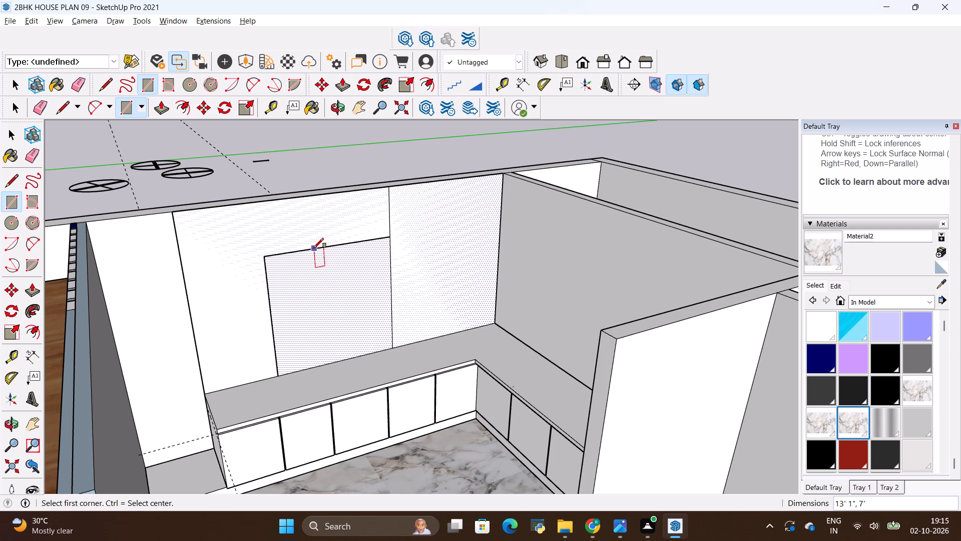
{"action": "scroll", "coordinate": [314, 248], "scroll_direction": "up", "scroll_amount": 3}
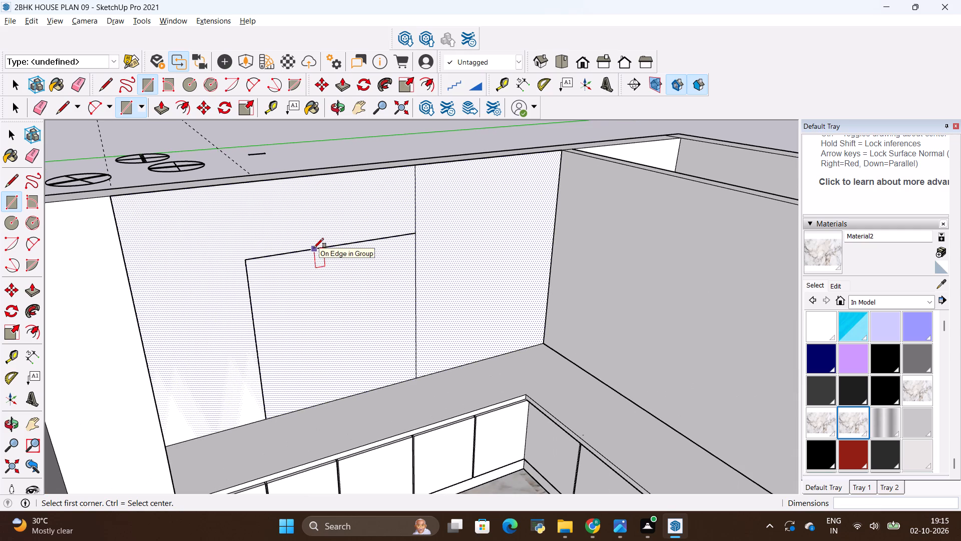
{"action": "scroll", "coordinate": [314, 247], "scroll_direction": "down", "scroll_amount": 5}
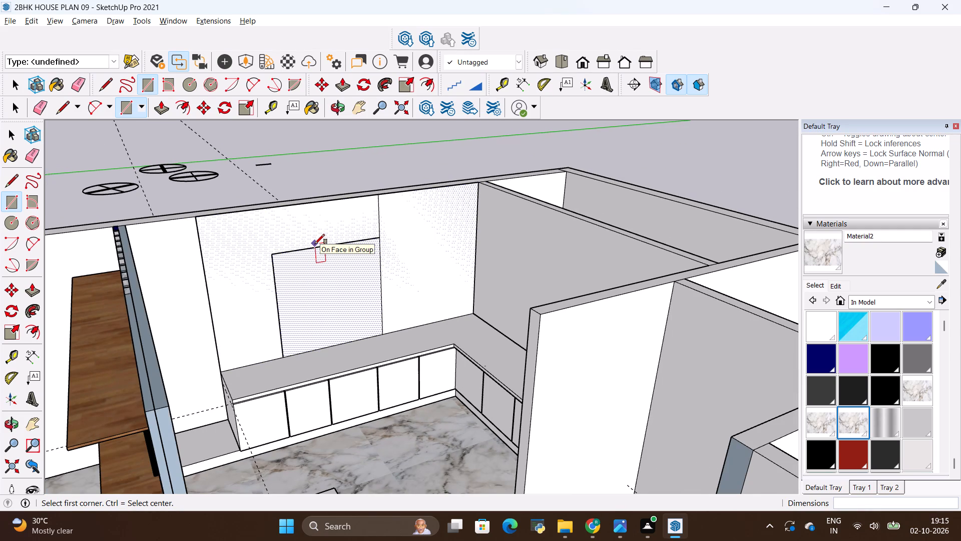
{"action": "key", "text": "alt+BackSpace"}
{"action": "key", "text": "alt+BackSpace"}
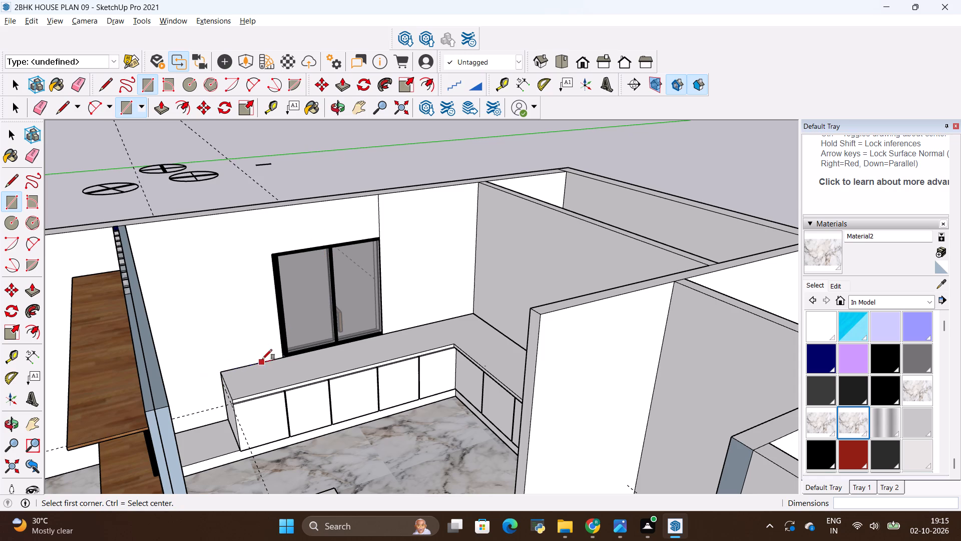
Draw a vertical line on the window wall from the countertop's outer back corner up to the wall's top edge.
{"action": "scroll", "coordinate": [263, 357], "scroll_direction": "up", "scroll_amount": 4}
{"action": "middle_click_drag", "start_coordinate": [288, 411], "coordinate": [280, 394]}
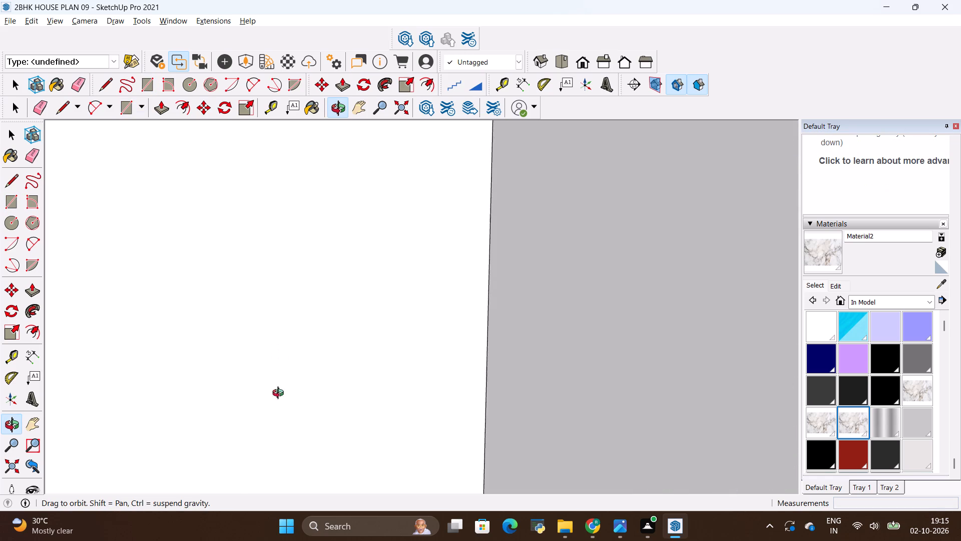
{"action": "middle_click_drag", "start_coordinate": [280, 394], "coordinate": [293, 443]}
{"action": "key", "text": "l"}
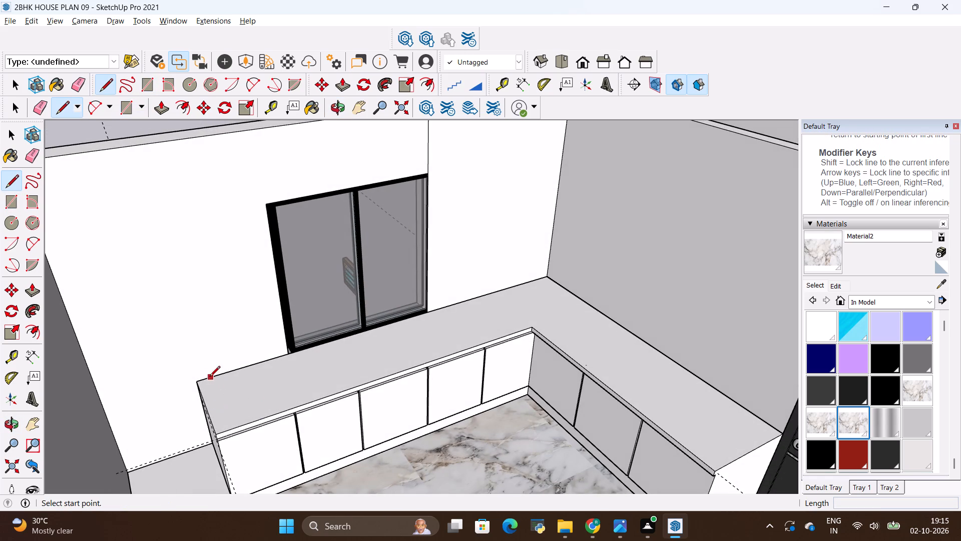
{"action": "left_click", "coordinate": [200, 379]}
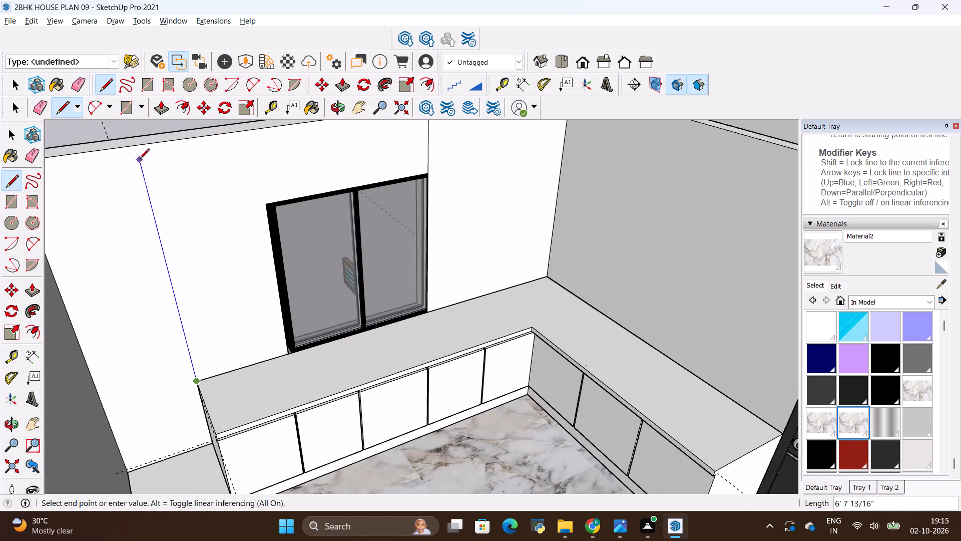
{"action": "left_click", "coordinate": [131, 149]}
{"action": "scroll", "coordinate": [151, 235], "scroll_direction": "down", "scroll_amount": 3}
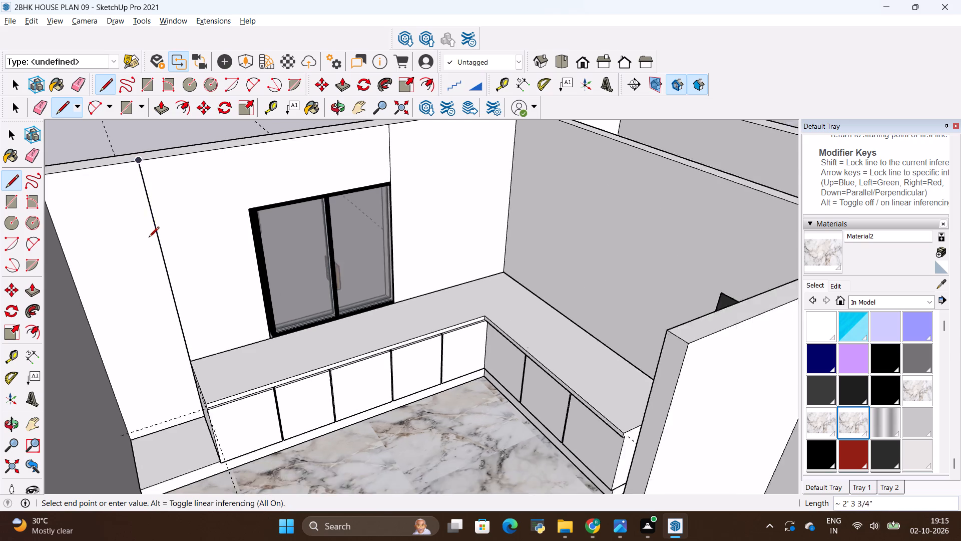
{"action": "scroll", "coordinate": [149, 238], "scroll_direction": "down", "scroll_amount": 1}
{"action": "key", "text": "Escape"}
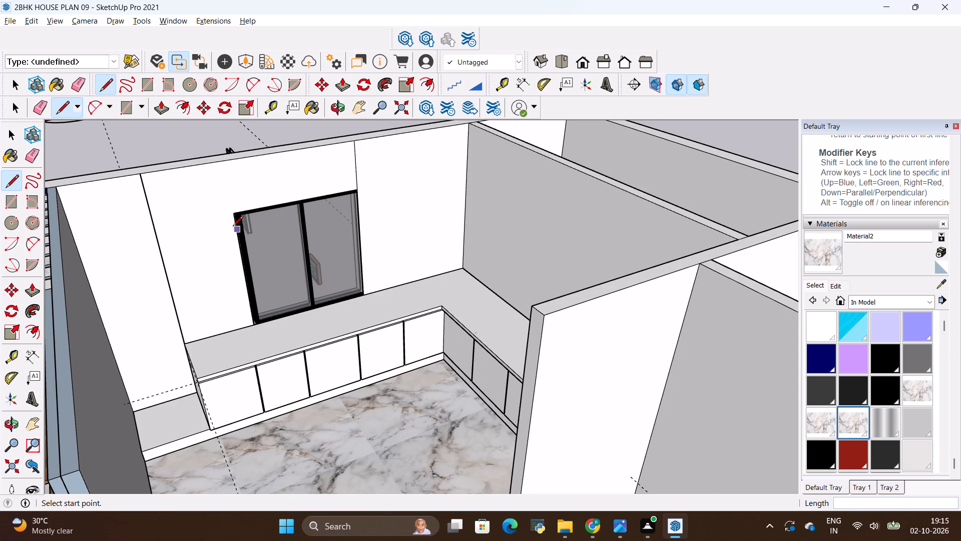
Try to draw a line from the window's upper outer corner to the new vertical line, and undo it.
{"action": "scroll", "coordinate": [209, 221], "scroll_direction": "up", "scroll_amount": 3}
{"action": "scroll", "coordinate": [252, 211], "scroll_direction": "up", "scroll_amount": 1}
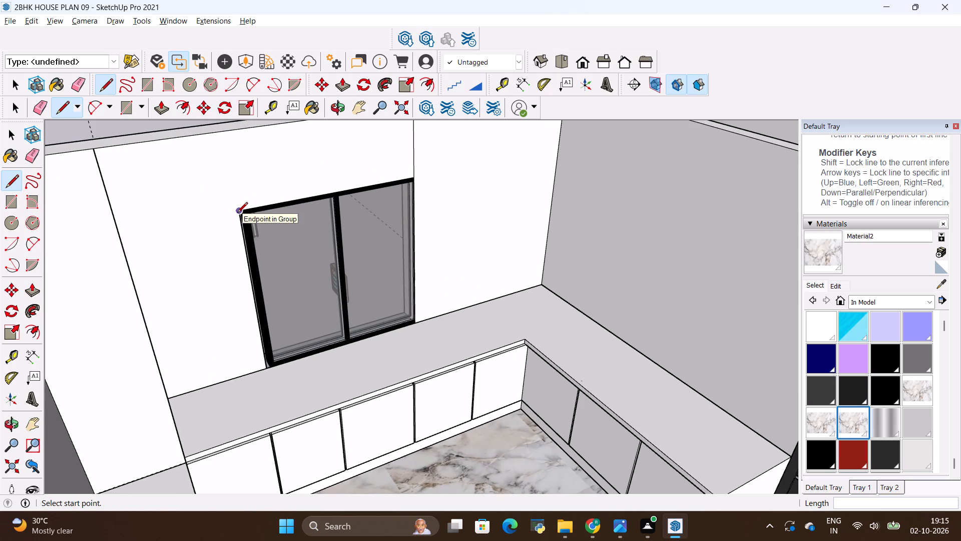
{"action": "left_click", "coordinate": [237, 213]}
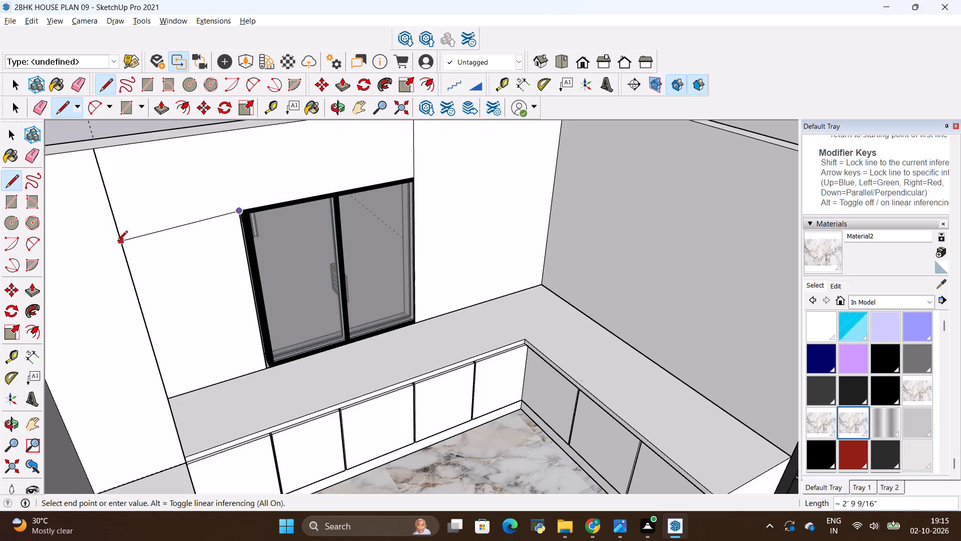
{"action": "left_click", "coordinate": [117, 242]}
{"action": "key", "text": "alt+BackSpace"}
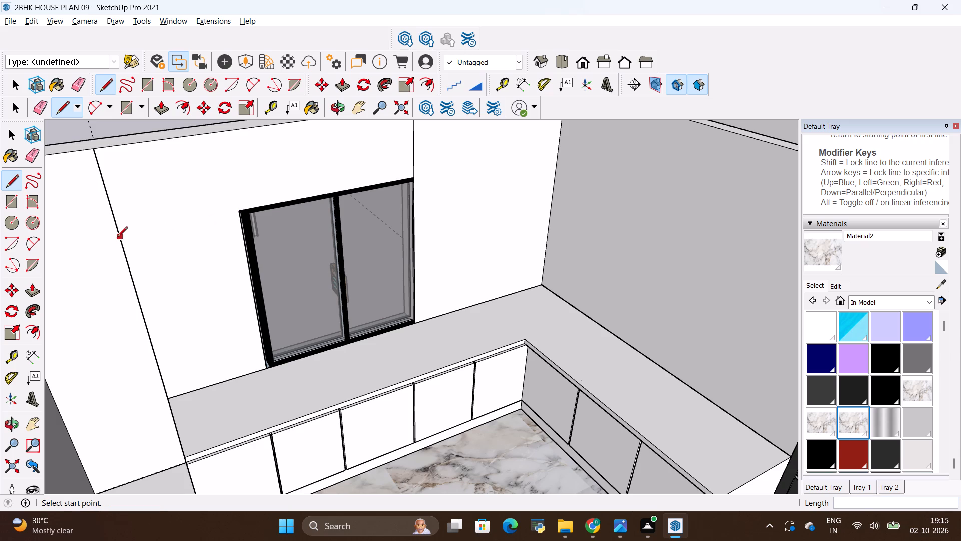
Draw a 13' 1" horizontal line level with the window's top, from the vertical line to the room's inner corner.
{"action": "left_click", "coordinate": [242, 211]}
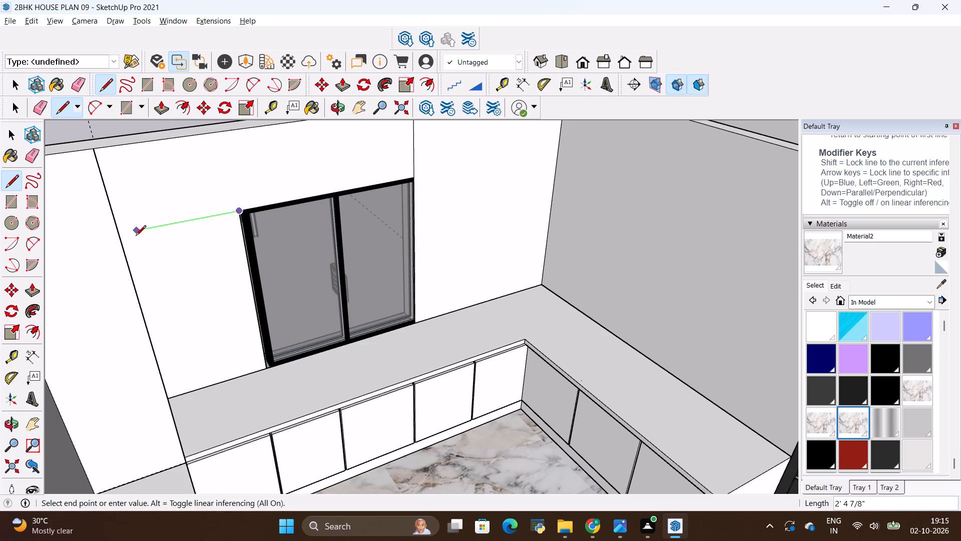
{"action": "left_click", "coordinate": [118, 236]}
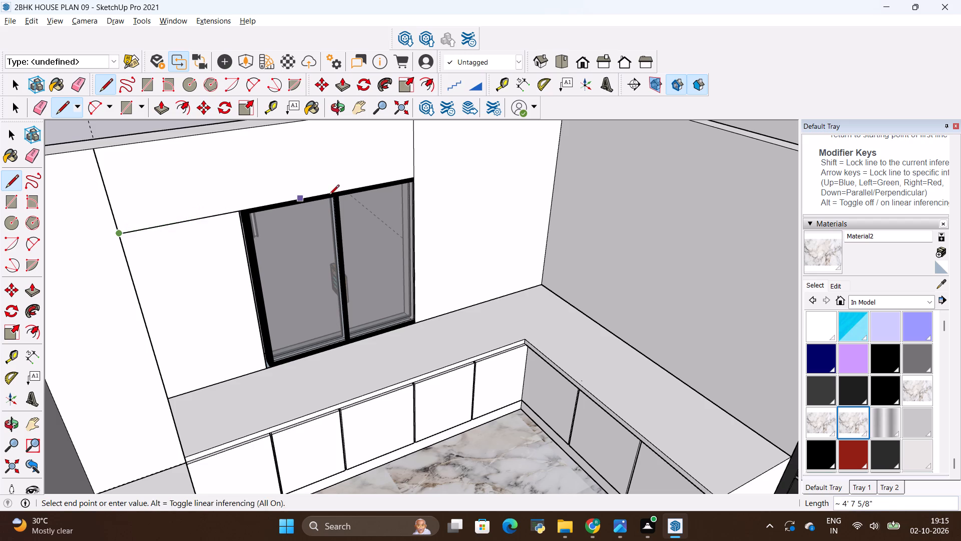
{"action": "left_click", "coordinate": [558, 148]}
{"action": "scroll", "coordinate": [433, 276], "scroll_direction": "down", "scroll_amount": 1}
{"action": "key", "text": "Escape"}
{"action": "scroll", "coordinate": [457, 279], "scroll_direction": "down", "scroll_amount": 3}
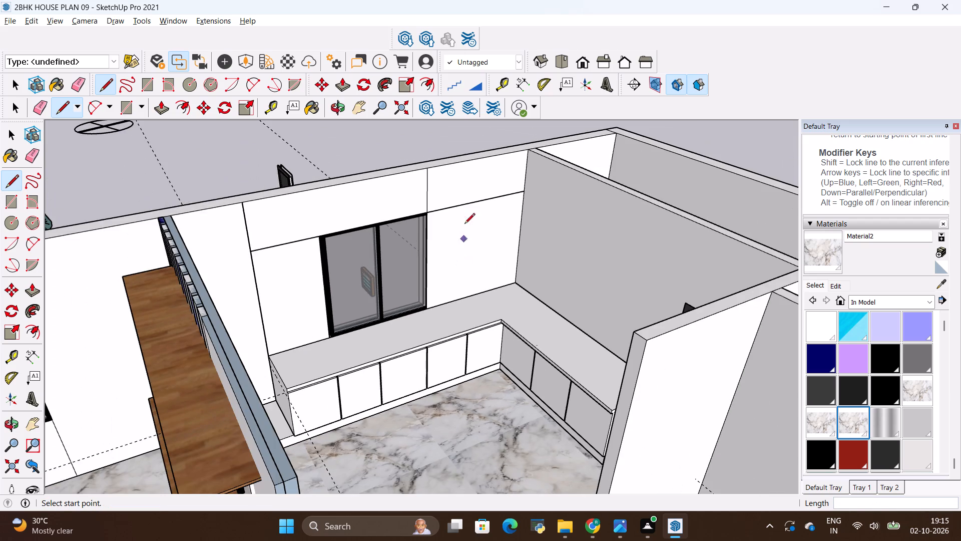
{"action": "scroll", "coordinate": [437, 192], "scroll_direction": "up", "scroll_amount": 3}
{"action": "scroll", "coordinate": [288, 191], "scroll_direction": "down", "scroll_amount": 2}
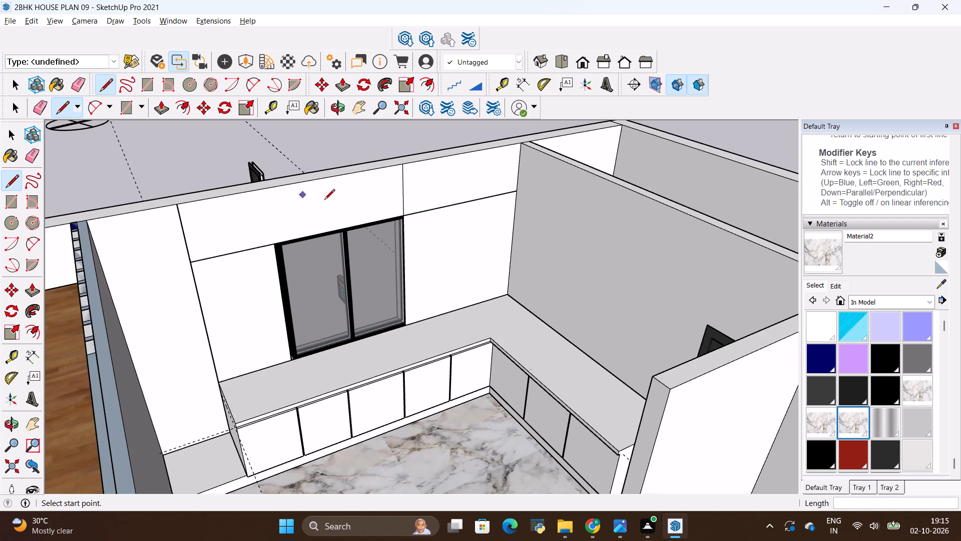
{"action": "key", "text": "l"}
Outline the adjoining wall's upper band with a 9' 7 9/16" horizontal line from the inner corner and a line up to the top edge.
{"action": "scroll", "coordinate": [404, 360], "scroll_direction": "down", "scroll_amount": 3}
{"action": "middle_click_drag", "start_coordinate": [353, 465], "coordinate": [558, 467]}
{"action": "scroll", "coordinate": [440, 227], "scroll_direction": "up", "scroll_amount": 6}
{"action": "left_click", "coordinate": [419, 212]}
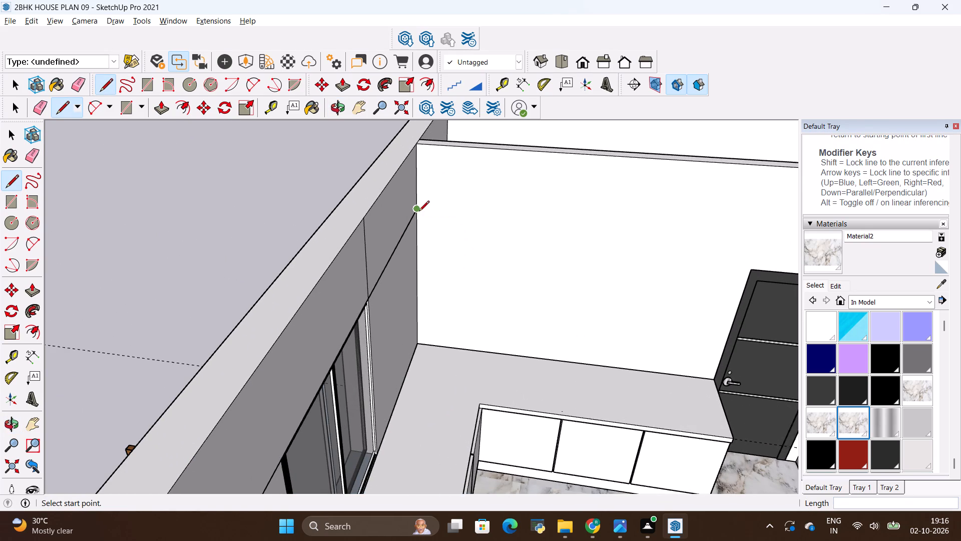
{"action": "left_click", "coordinate": [759, 237]}
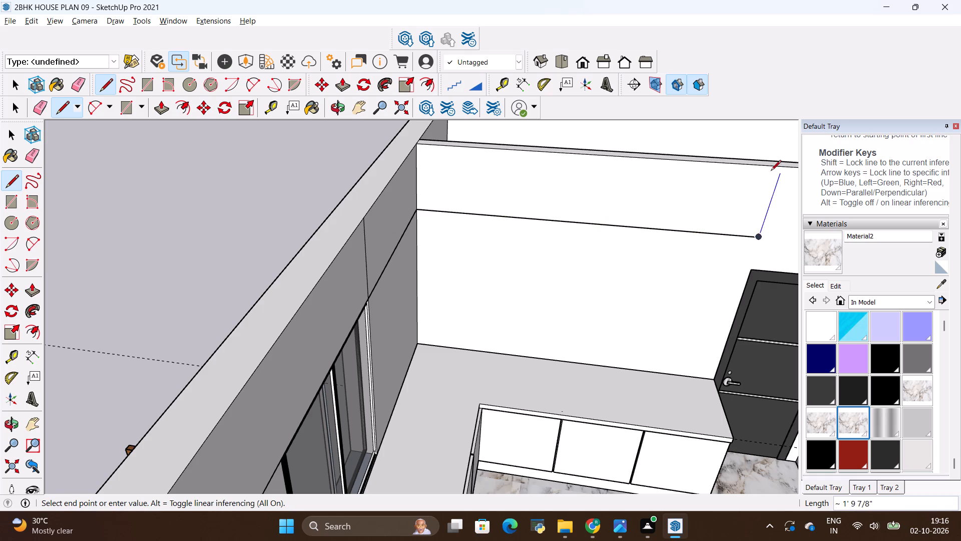
{"action": "left_click", "coordinate": [777, 171]}
{"action": "key", "text": "Escape"}
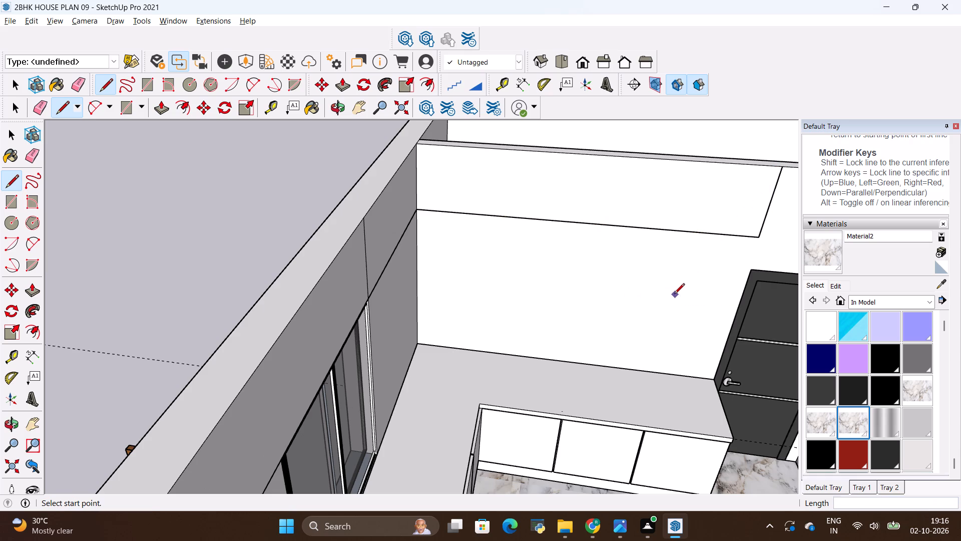
Open the house wall group for editing at the window wall above the kitchen counter.
{"action": "scroll", "coordinate": [559, 273], "scroll_direction": "down", "scroll_amount": 3}
{"action": "middle_click_drag", "start_coordinate": [556, 272], "coordinate": [382, 215]}
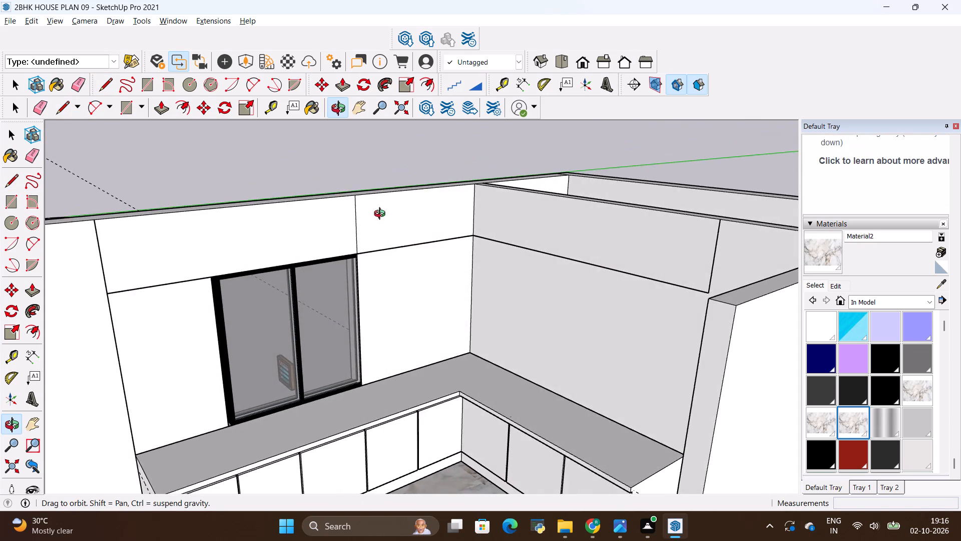
{"action": "middle_click_drag", "start_coordinate": [382, 215], "coordinate": [385, 228]}
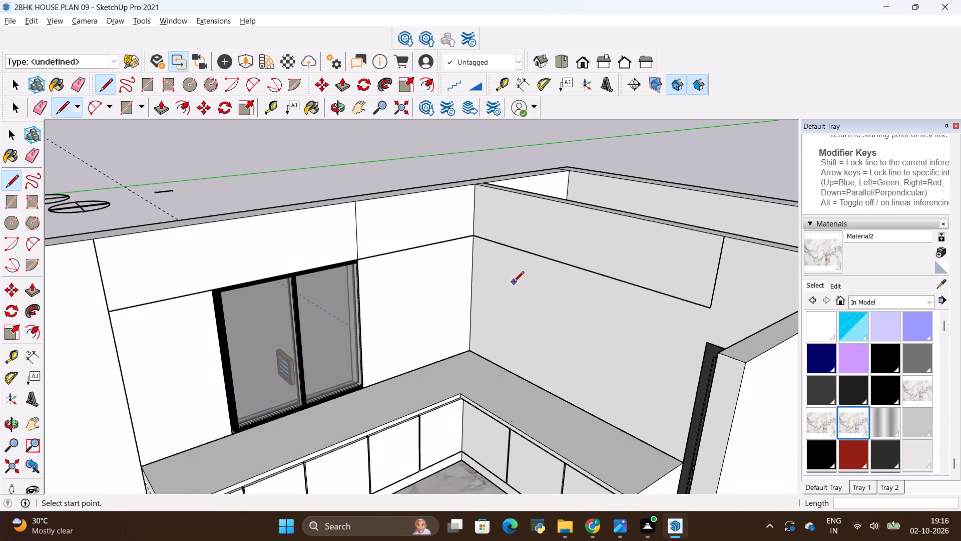
{"action": "scroll", "coordinate": [498, 259], "scroll_direction": "down", "scroll_amount": 1}
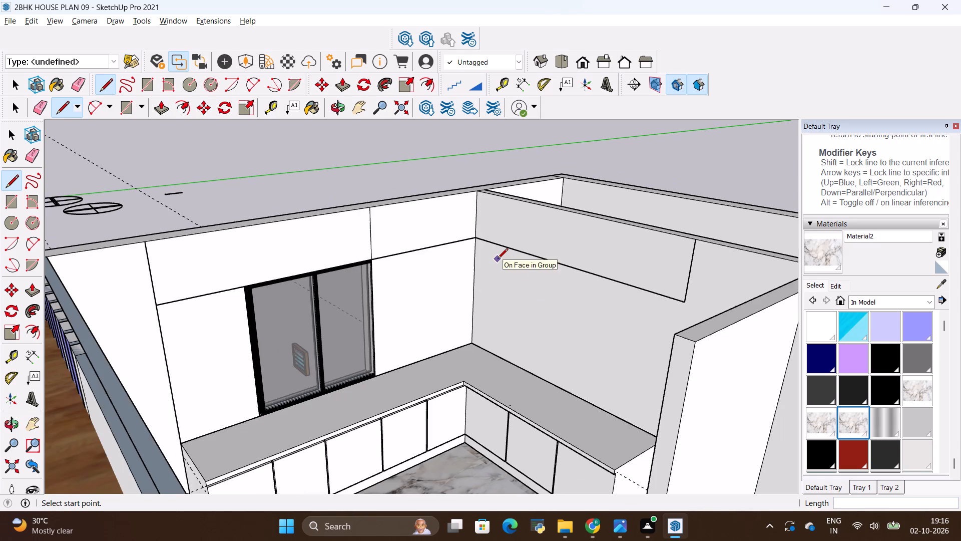
{"action": "key", "text": "p"}
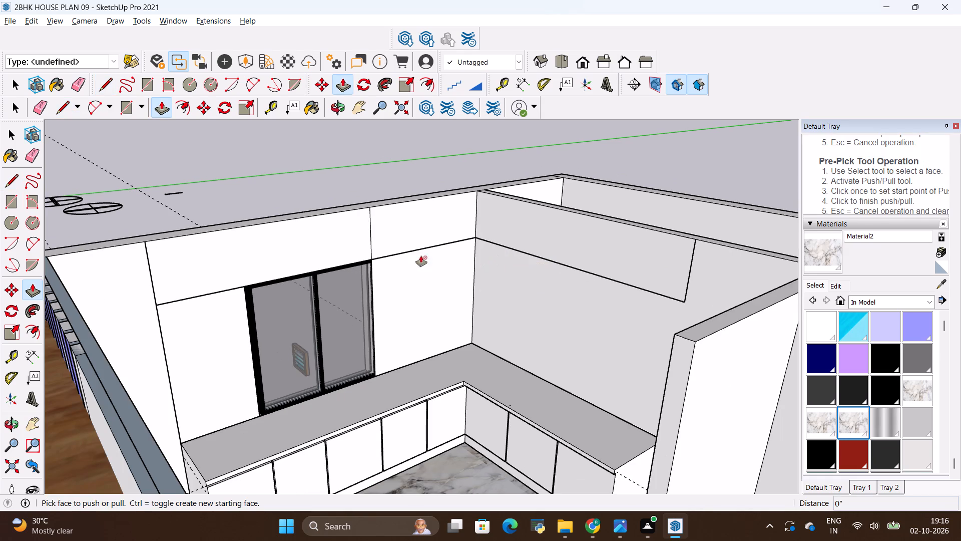
{"action": "left_click", "coordinate": [324, 245]}
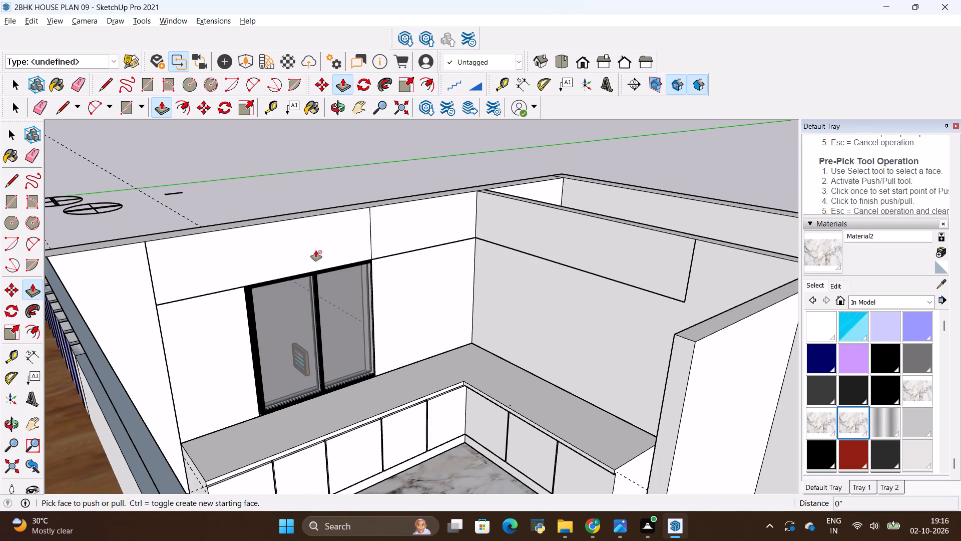
{"action": "key", "text": "space"}
{"action": "left_click", "coordinate": [301, 253]}
{"action": "double_click", "coordinate": [306, 252]}
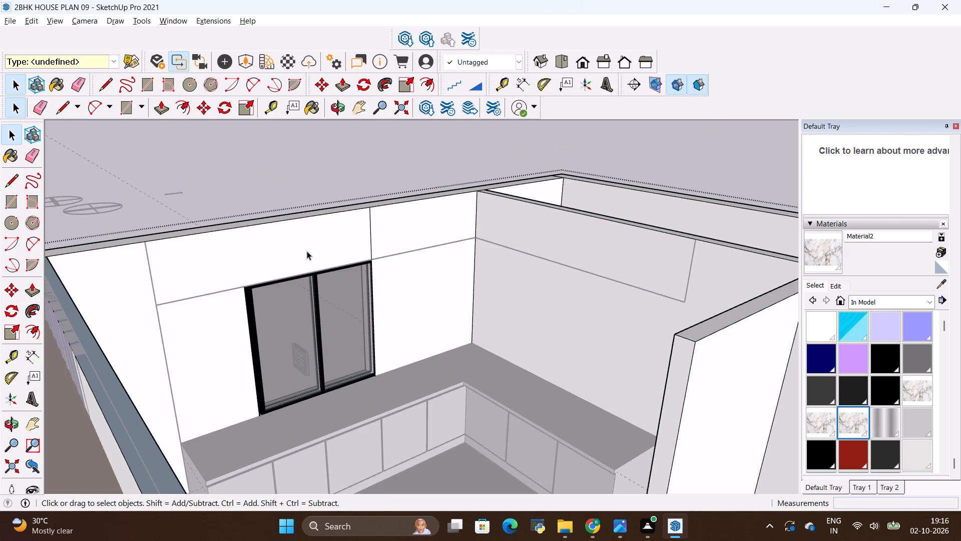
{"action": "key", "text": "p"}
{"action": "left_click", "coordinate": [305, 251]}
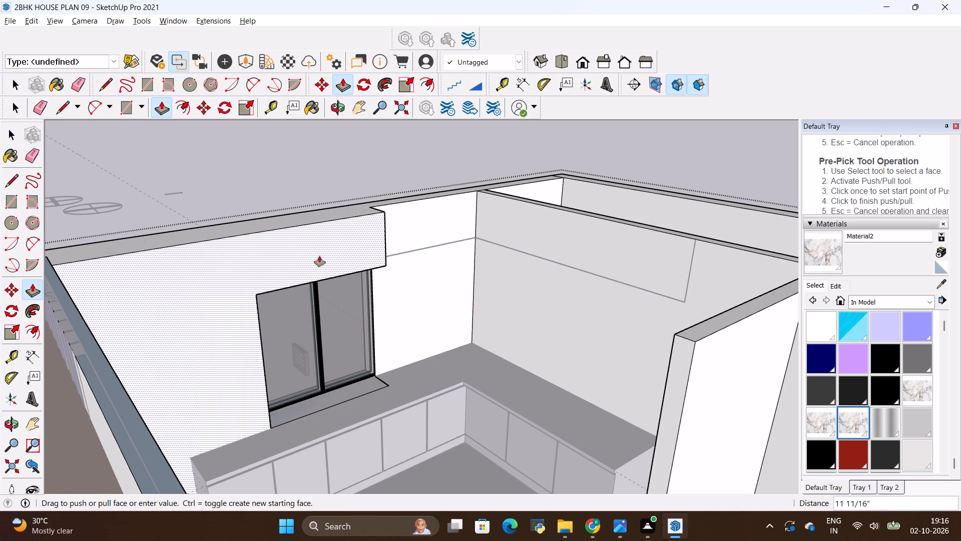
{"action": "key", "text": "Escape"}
Draw a 7' 9 1/2" by 2' rectangle on the wall above the window and erase the face covering the window opening.
{"action": "key", "text": "r"}
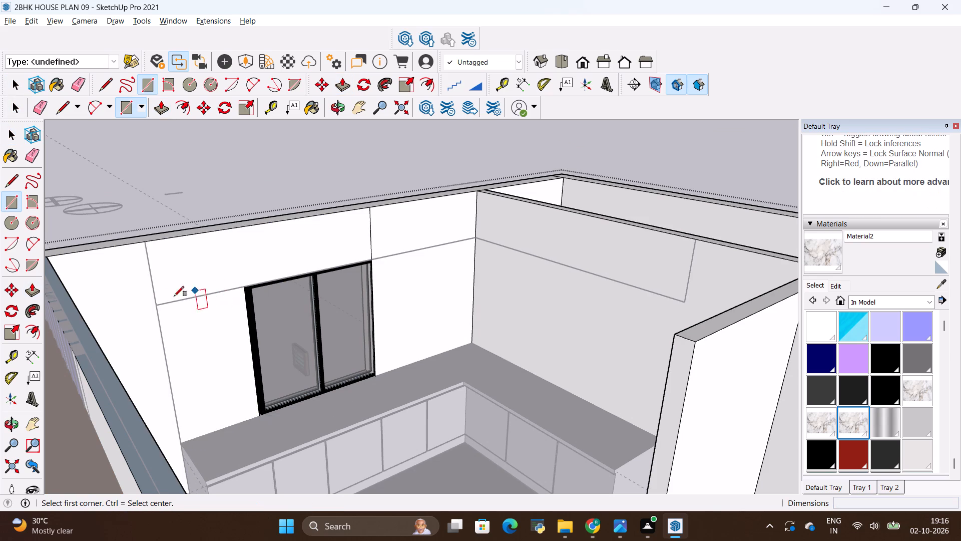
{"action": "left_click", "coordinate": [158, 303]}
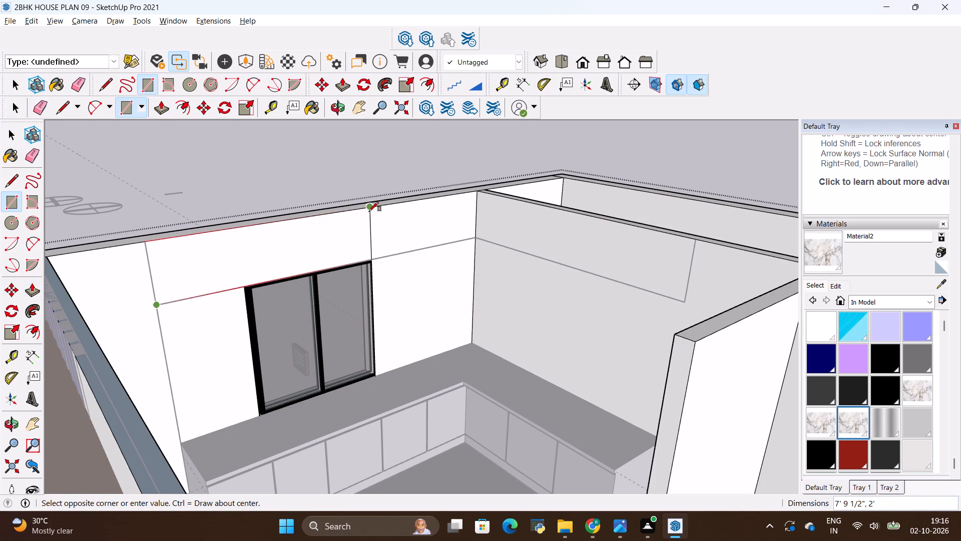
{"action": "left_click", "coordinate": [369, 211]}
{"action": "right_click", "coordinate": [353, 307]}
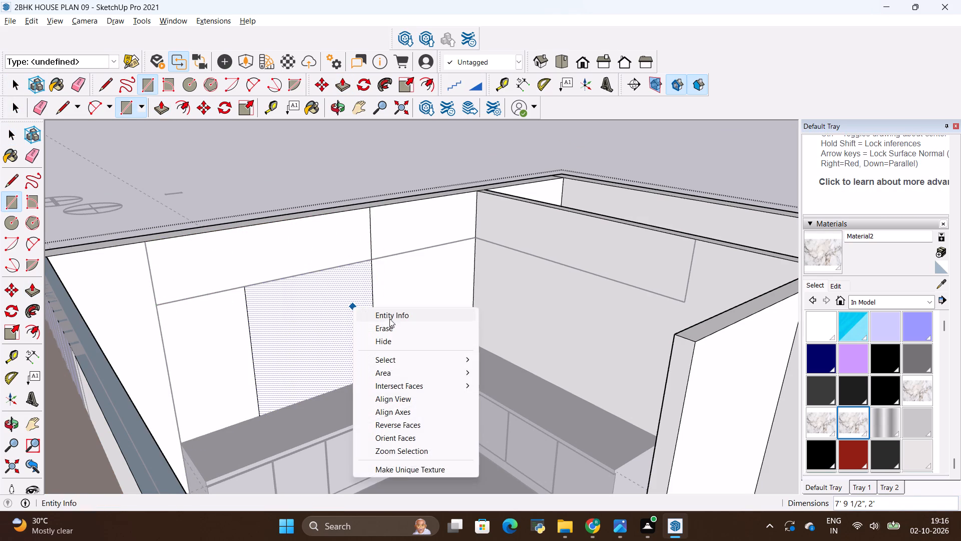
{"action": "left_click", "coordinate": [395, 324]}
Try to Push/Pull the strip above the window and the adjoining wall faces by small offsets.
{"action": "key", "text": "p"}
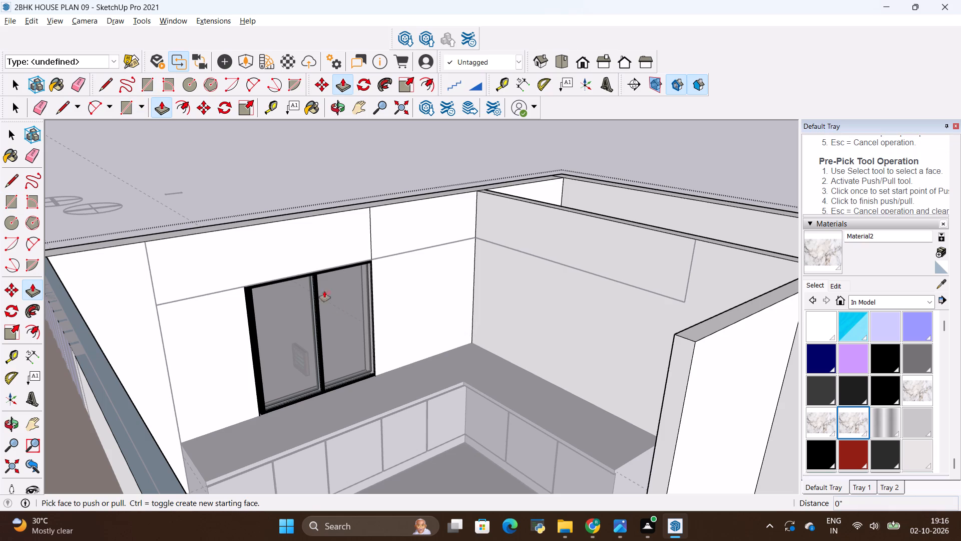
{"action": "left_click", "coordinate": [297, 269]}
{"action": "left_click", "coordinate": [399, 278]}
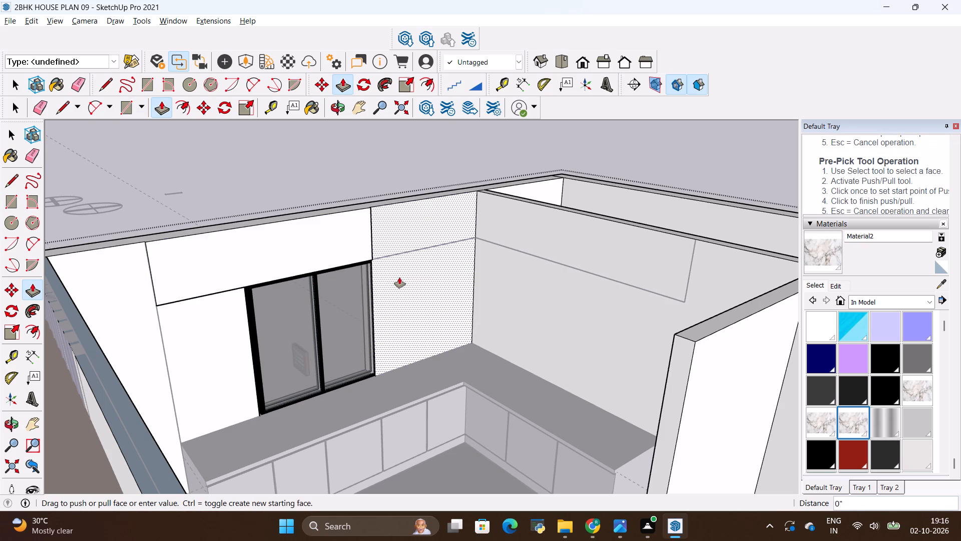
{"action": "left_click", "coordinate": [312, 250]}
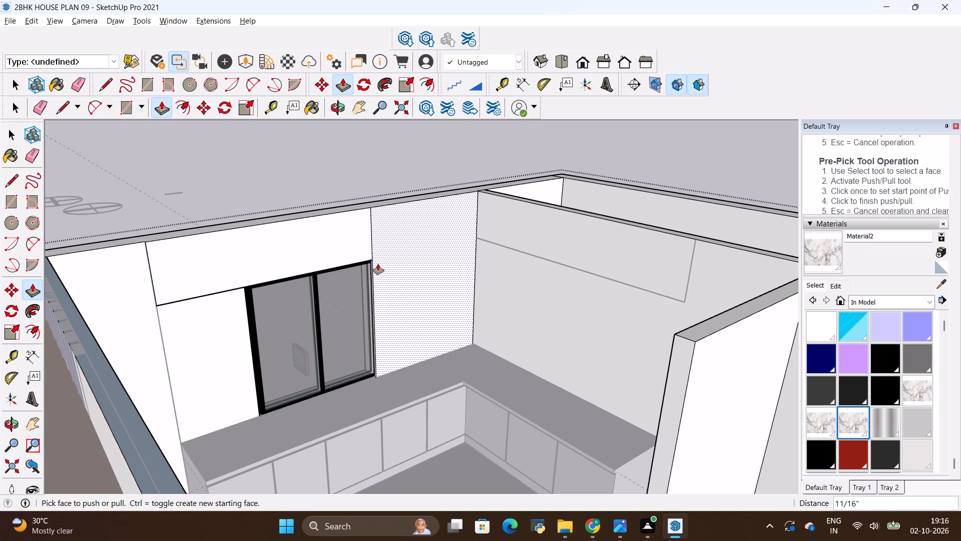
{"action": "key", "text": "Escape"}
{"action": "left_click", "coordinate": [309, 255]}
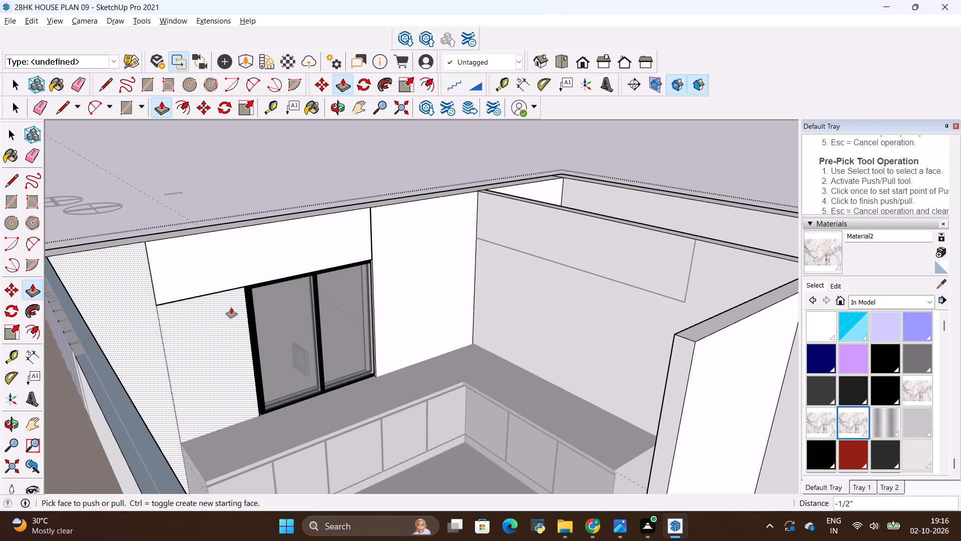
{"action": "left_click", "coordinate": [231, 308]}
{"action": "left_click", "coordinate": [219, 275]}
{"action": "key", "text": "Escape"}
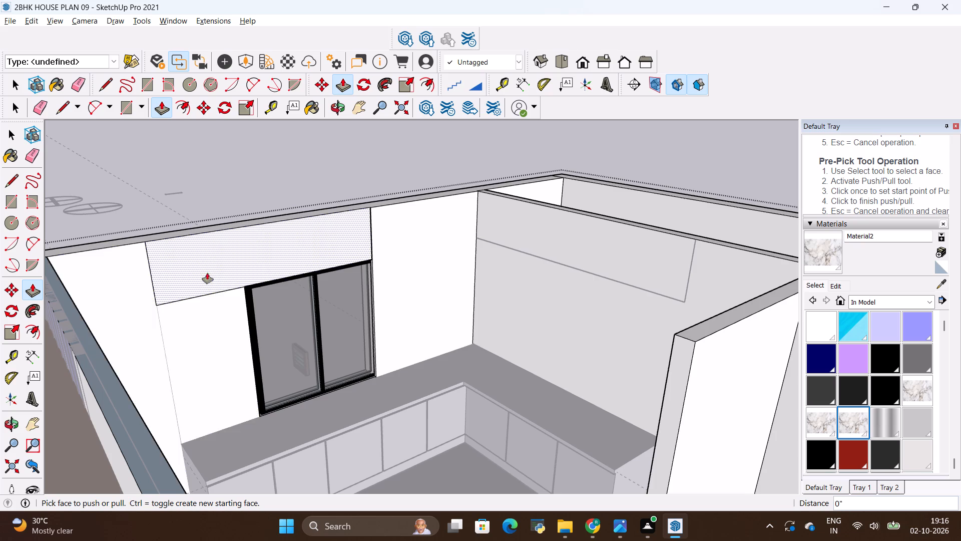
Push the rectangular strip above the window back into the wall by about 6 3/16".
{"action": "scroll", "coordinate": [212, 262], "scroll_direction": "up", "scroll_amount": 6}
{"action": "middle_click_drag", "start_coordinate": [215, 257], "coordinate": [196, 324]}
{"action": "left_click", "coordinate": [202, 321]}
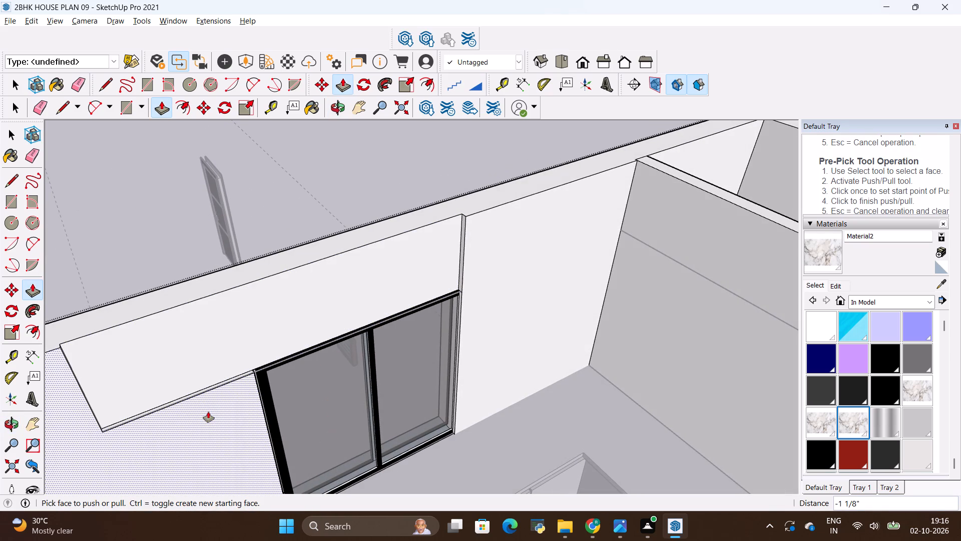
{"action": "key", "text": "Escape"}
{"action": "left_click", "coordinate": [197, 350]}
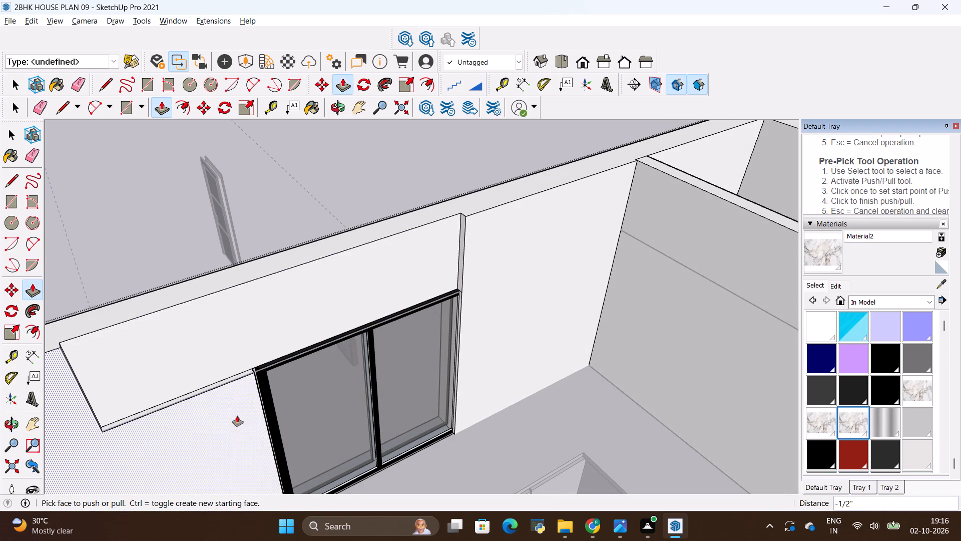
{"action": "left_click_drag", "start_coordinate": [194, 373], "coordinate": [192, 355]}
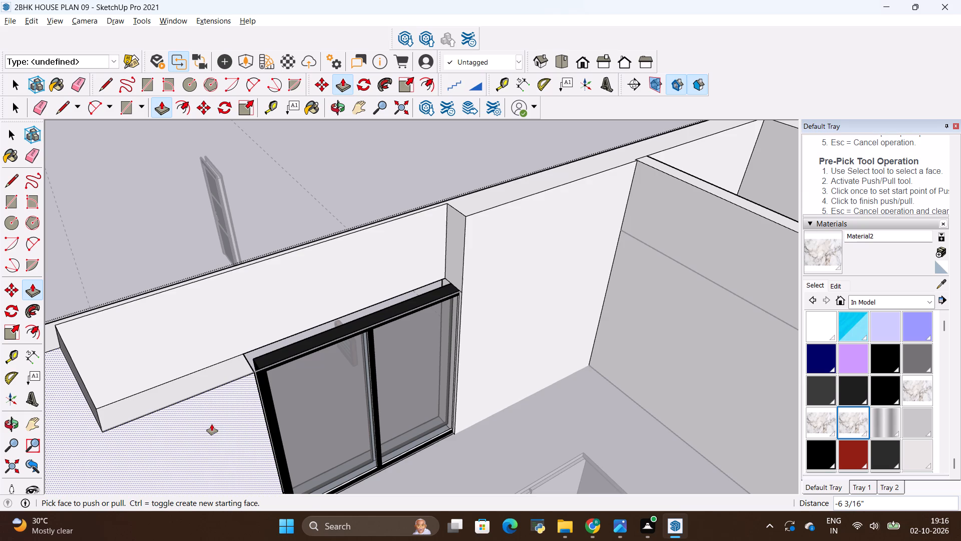
Pull the rectangular strip above the window out 18" into the kitchen.
{"action": "left_click", "coordinate": [166, 346]}
{"action": "scroll", "coordinate": [233, 389], "scroll_direction": "down", "scroll_amount": 5}
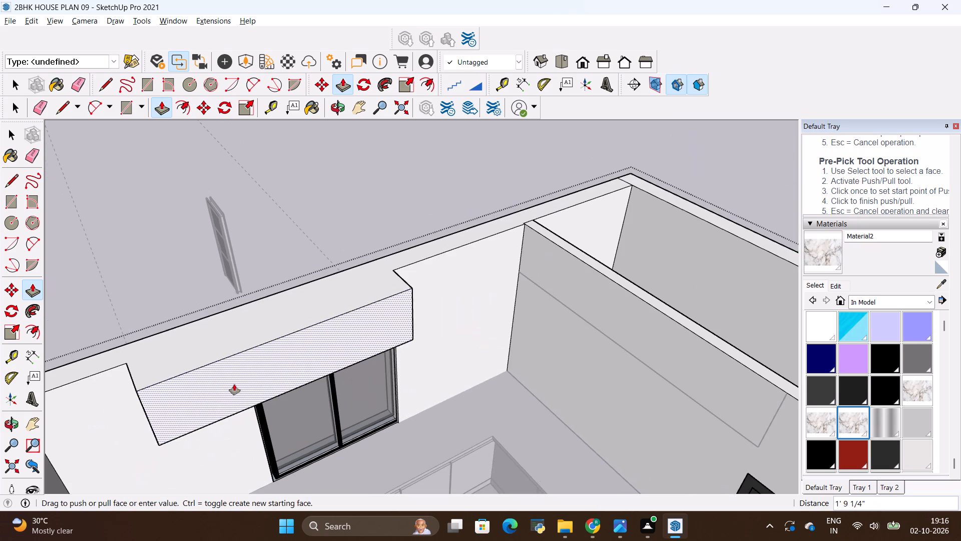
{"action": "middle_click_drag", "start_coordinate": [221, 361], "coordinate": [201, 276]}
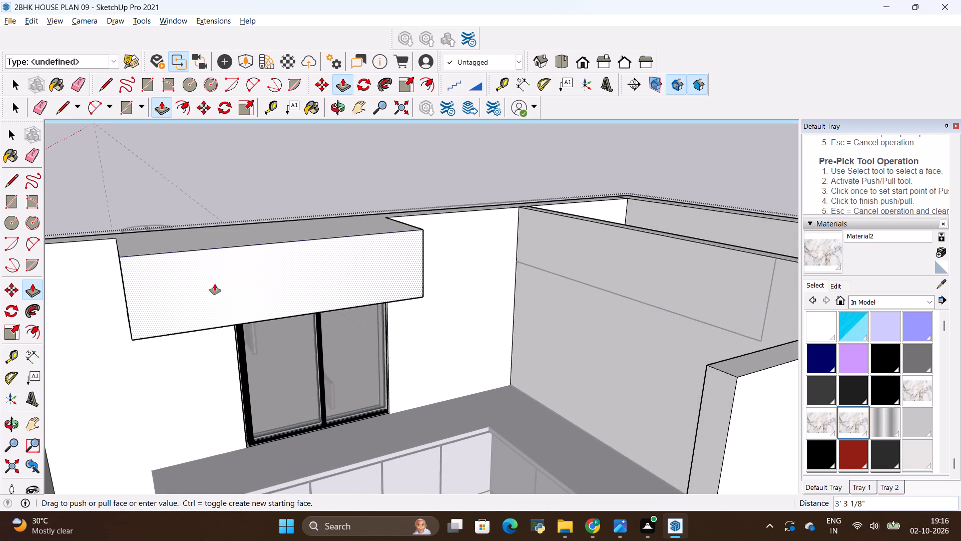
{"action": "key", "text": "BackSpace"}
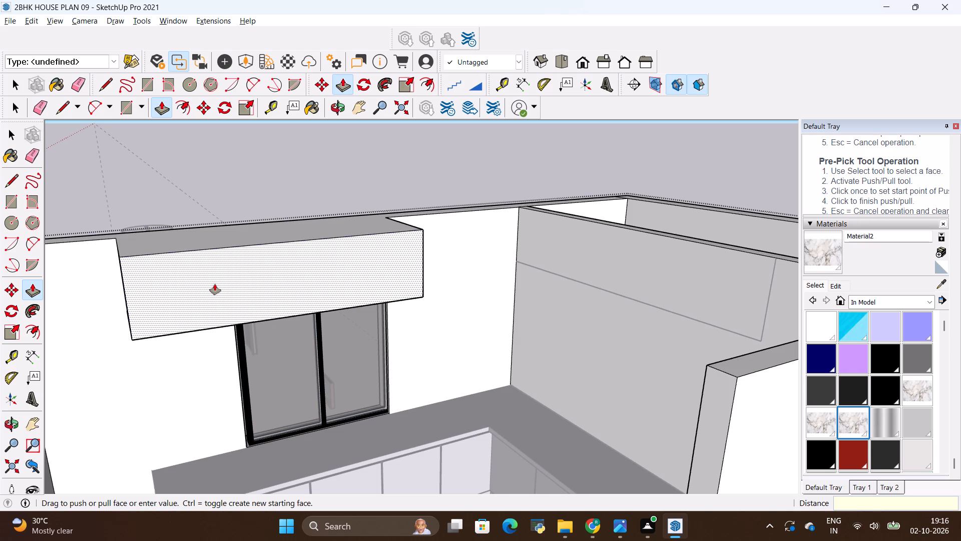
{"action": "type", "text": "18"}
{"action": "key", "text": "shift+quotedbl"}
{"action": "key", "text": "Return"}
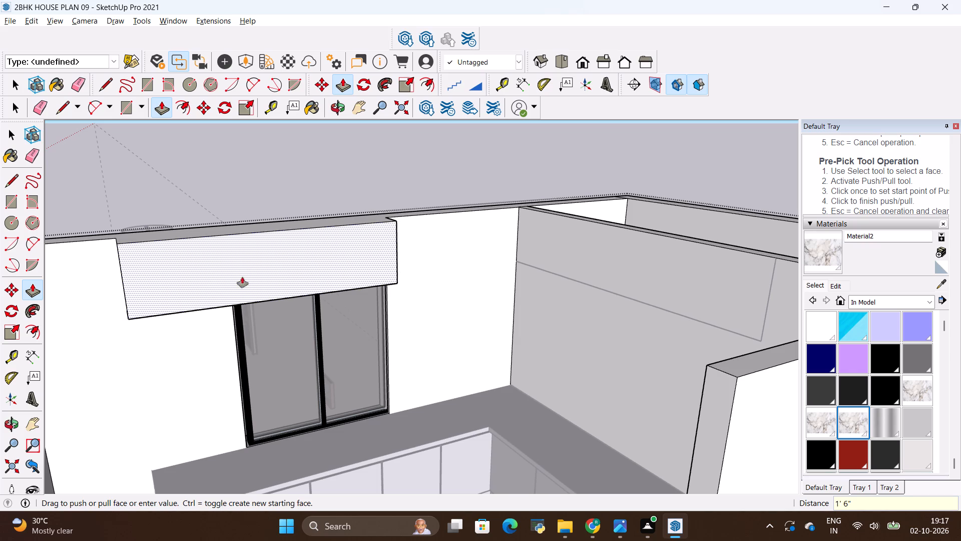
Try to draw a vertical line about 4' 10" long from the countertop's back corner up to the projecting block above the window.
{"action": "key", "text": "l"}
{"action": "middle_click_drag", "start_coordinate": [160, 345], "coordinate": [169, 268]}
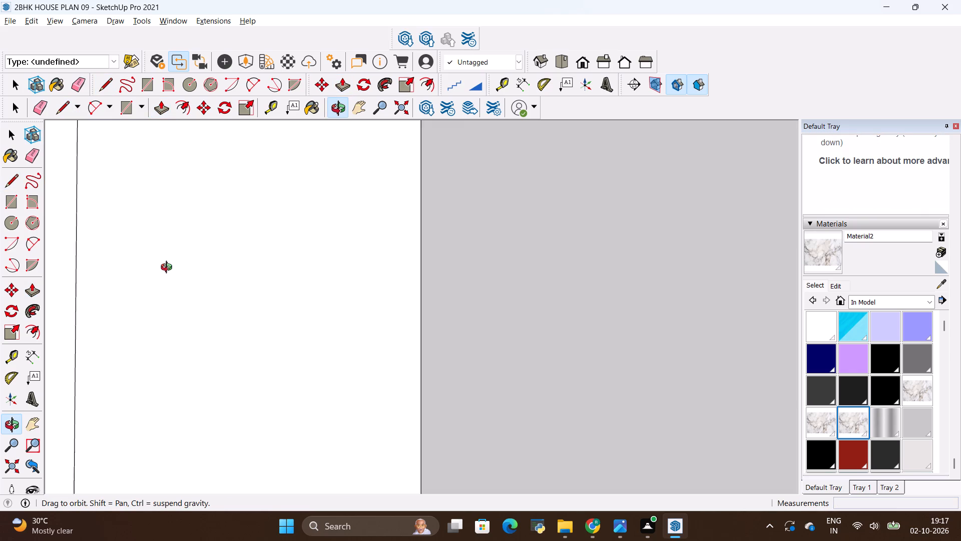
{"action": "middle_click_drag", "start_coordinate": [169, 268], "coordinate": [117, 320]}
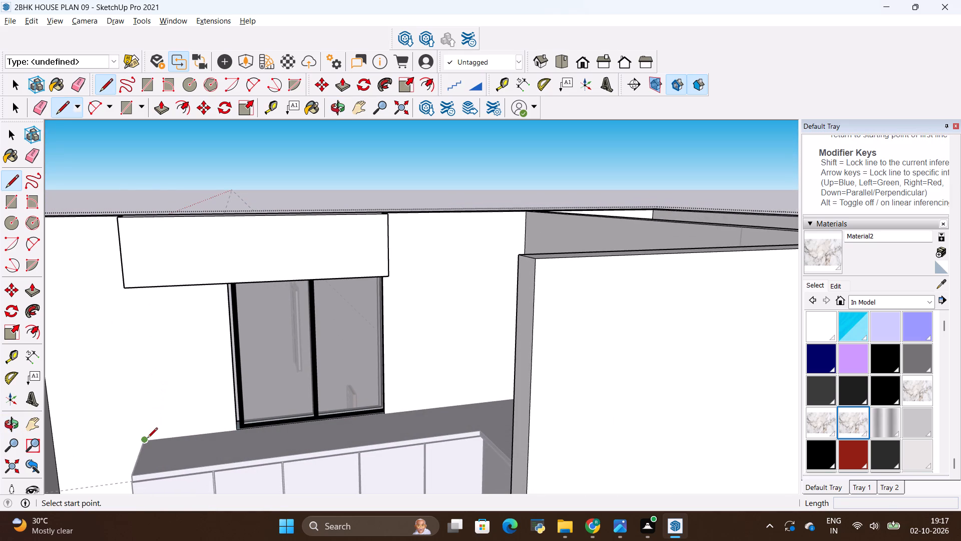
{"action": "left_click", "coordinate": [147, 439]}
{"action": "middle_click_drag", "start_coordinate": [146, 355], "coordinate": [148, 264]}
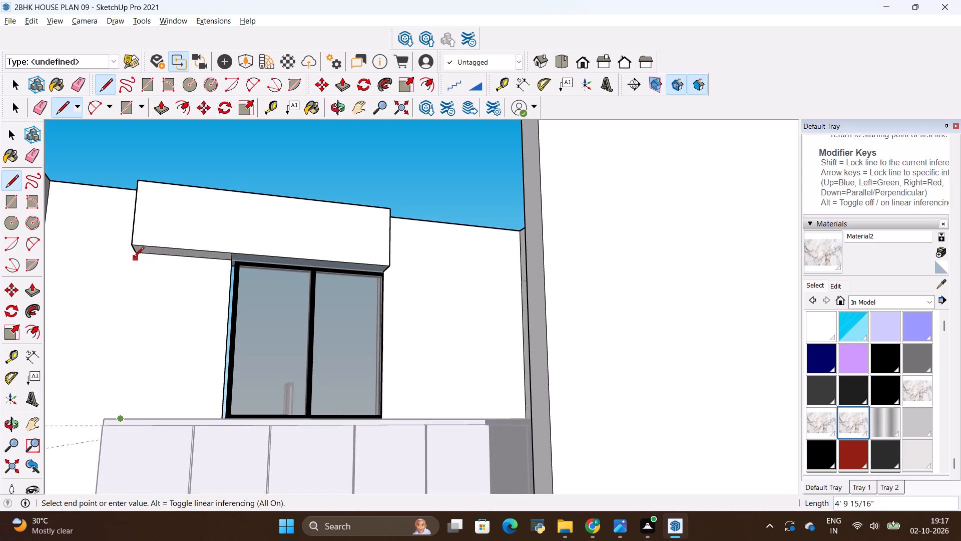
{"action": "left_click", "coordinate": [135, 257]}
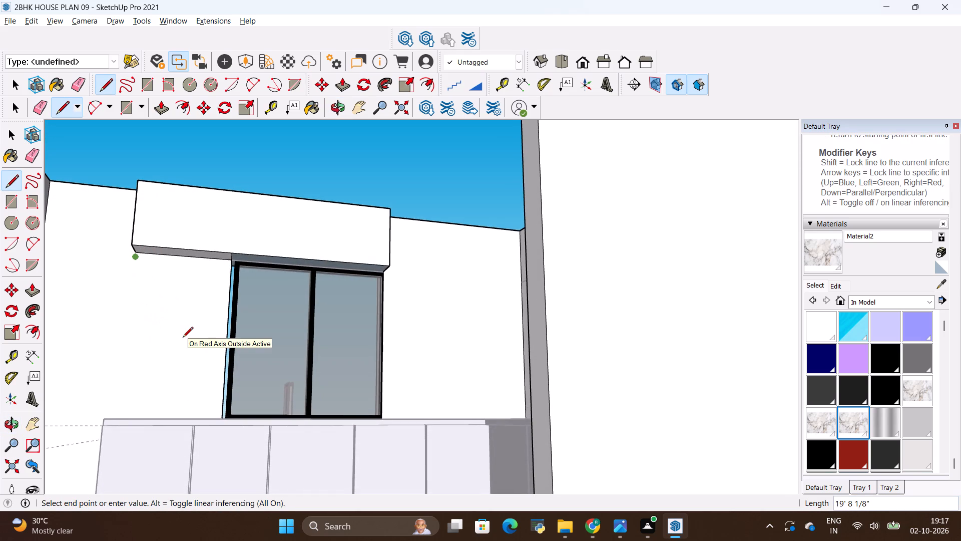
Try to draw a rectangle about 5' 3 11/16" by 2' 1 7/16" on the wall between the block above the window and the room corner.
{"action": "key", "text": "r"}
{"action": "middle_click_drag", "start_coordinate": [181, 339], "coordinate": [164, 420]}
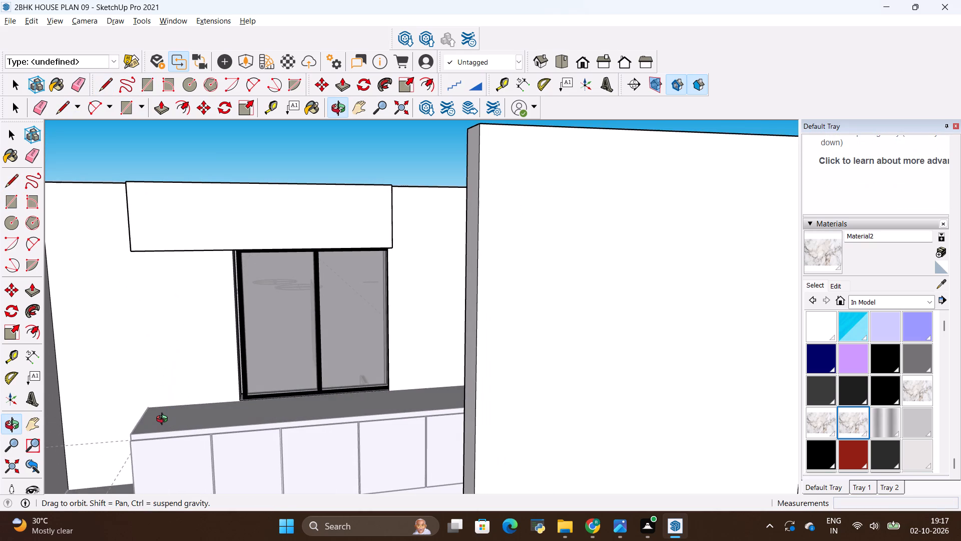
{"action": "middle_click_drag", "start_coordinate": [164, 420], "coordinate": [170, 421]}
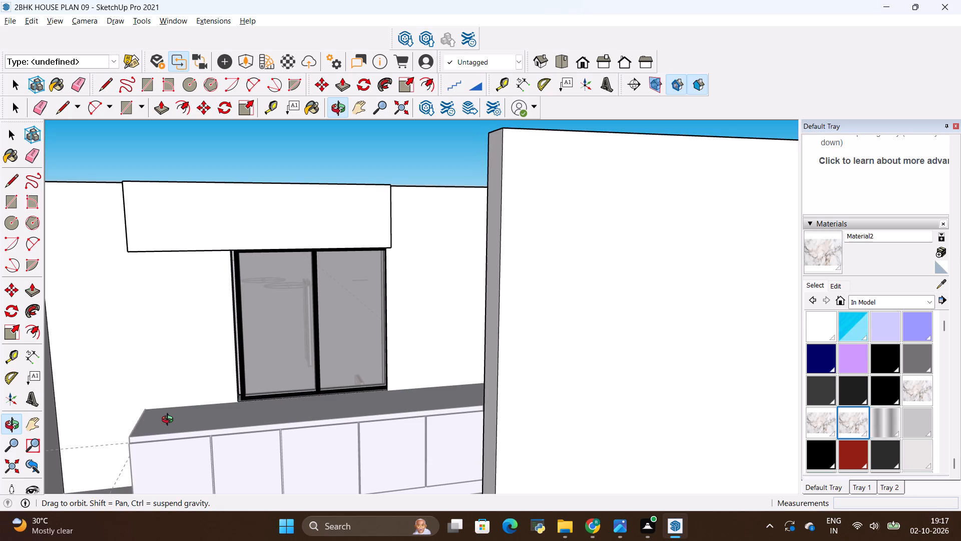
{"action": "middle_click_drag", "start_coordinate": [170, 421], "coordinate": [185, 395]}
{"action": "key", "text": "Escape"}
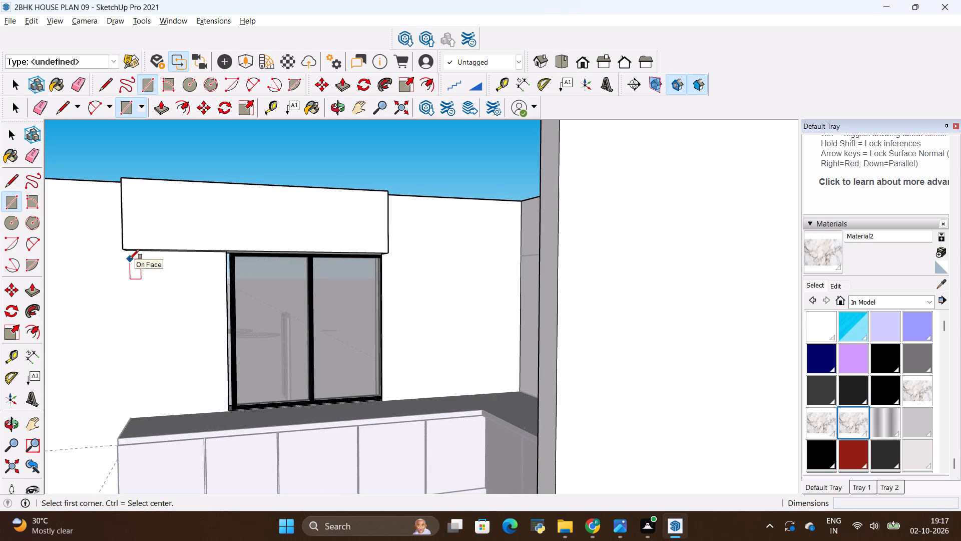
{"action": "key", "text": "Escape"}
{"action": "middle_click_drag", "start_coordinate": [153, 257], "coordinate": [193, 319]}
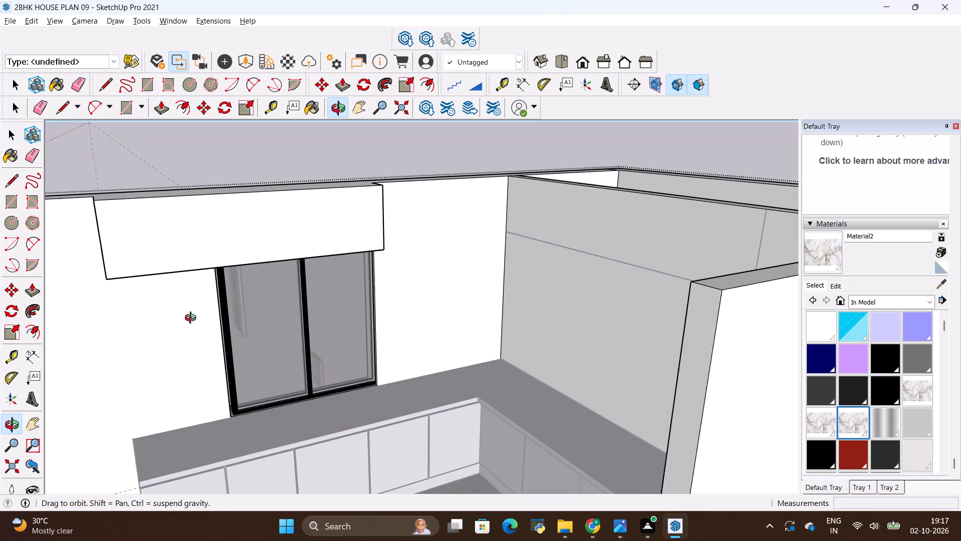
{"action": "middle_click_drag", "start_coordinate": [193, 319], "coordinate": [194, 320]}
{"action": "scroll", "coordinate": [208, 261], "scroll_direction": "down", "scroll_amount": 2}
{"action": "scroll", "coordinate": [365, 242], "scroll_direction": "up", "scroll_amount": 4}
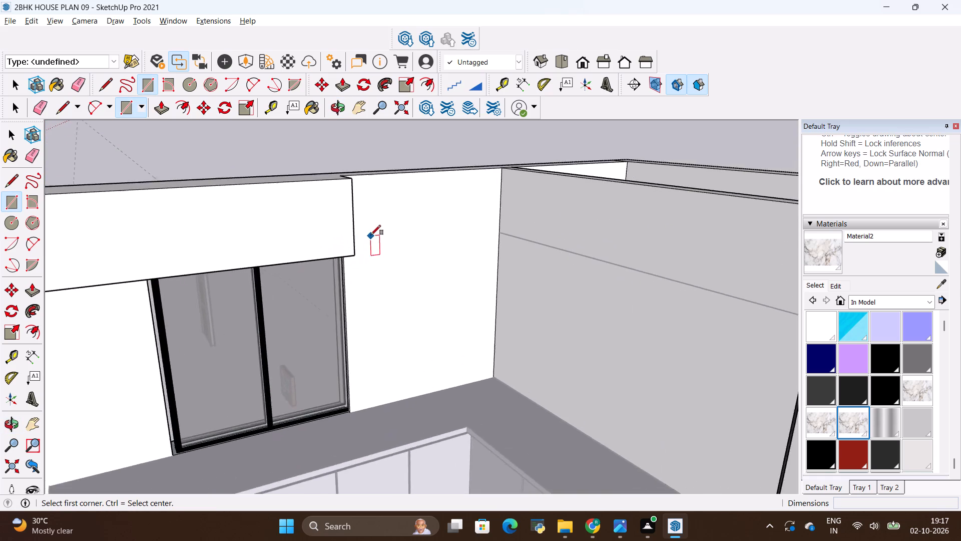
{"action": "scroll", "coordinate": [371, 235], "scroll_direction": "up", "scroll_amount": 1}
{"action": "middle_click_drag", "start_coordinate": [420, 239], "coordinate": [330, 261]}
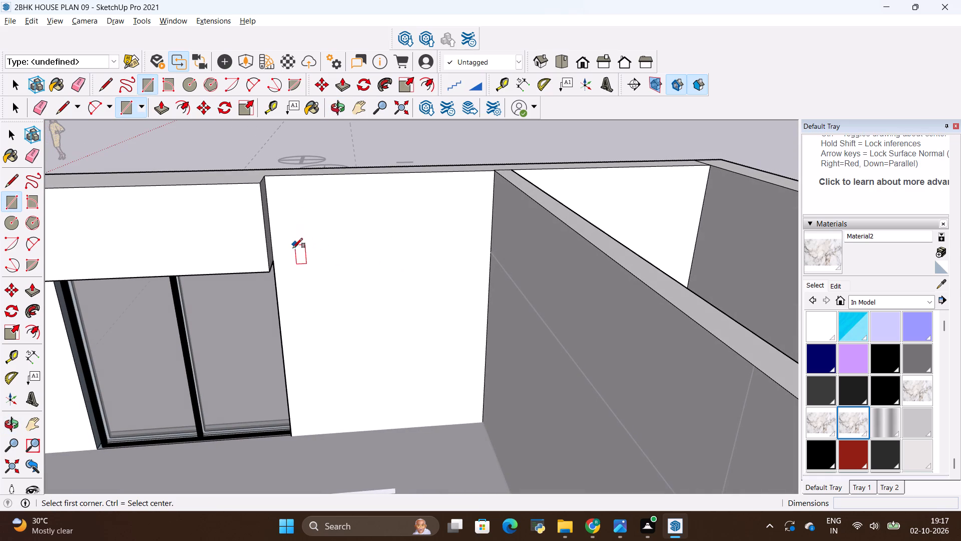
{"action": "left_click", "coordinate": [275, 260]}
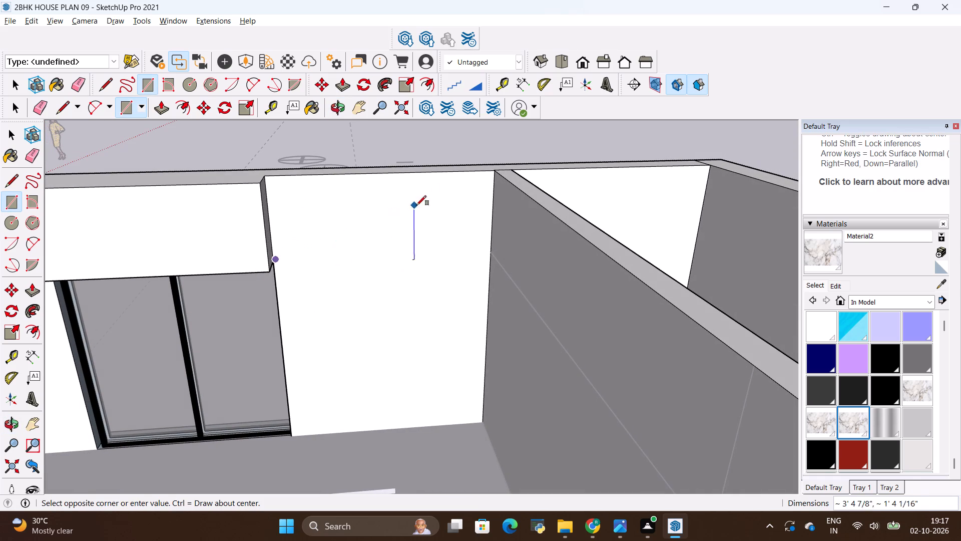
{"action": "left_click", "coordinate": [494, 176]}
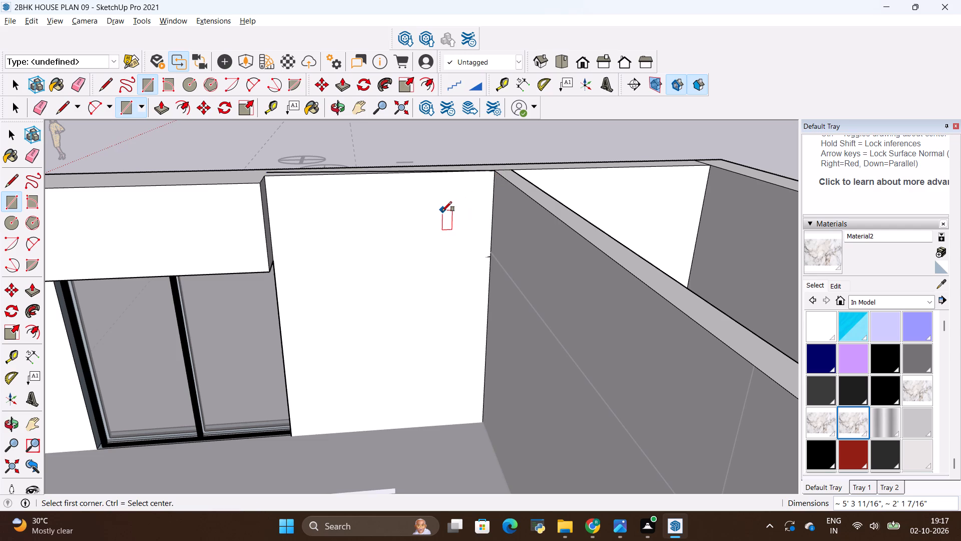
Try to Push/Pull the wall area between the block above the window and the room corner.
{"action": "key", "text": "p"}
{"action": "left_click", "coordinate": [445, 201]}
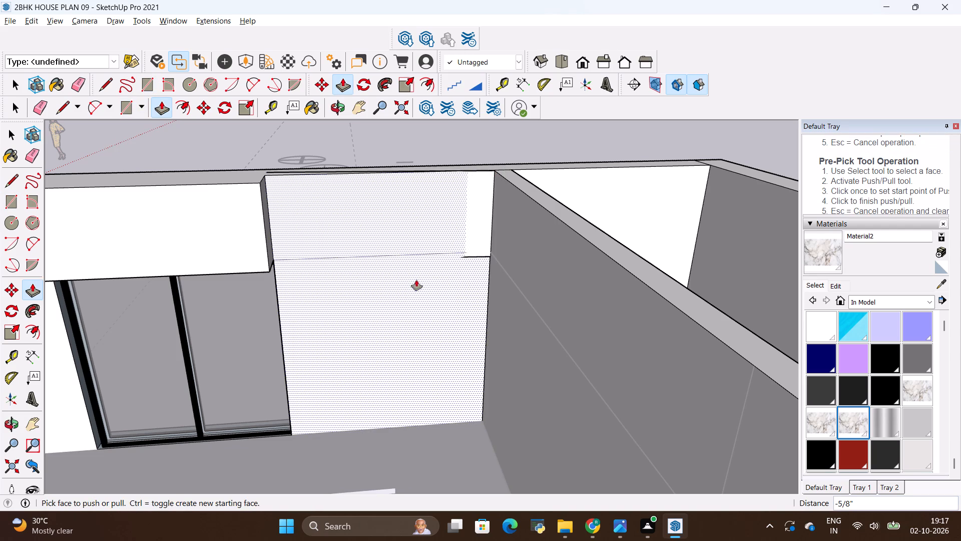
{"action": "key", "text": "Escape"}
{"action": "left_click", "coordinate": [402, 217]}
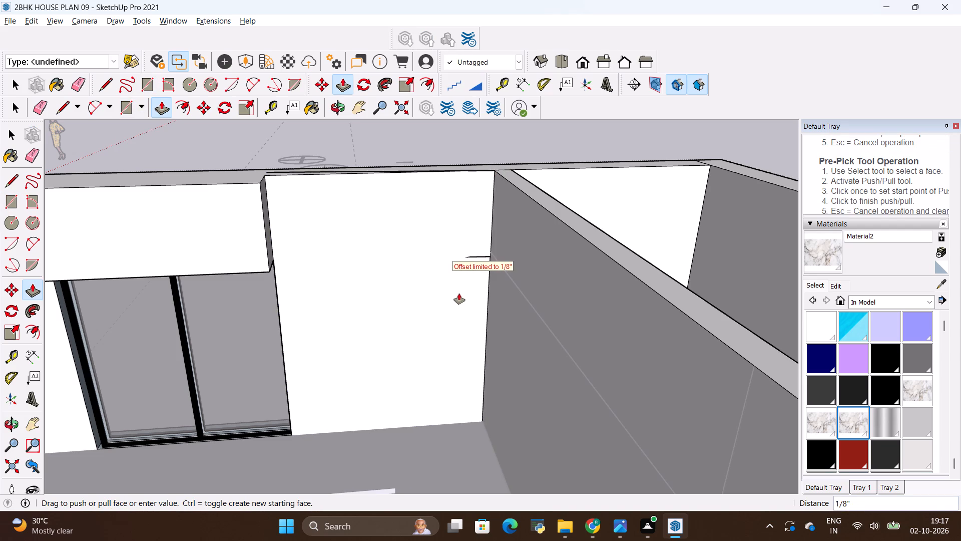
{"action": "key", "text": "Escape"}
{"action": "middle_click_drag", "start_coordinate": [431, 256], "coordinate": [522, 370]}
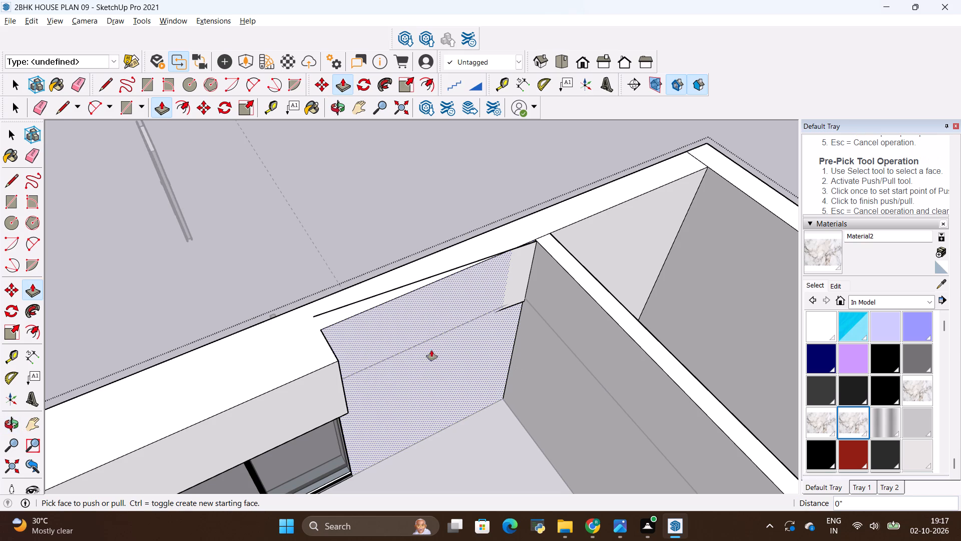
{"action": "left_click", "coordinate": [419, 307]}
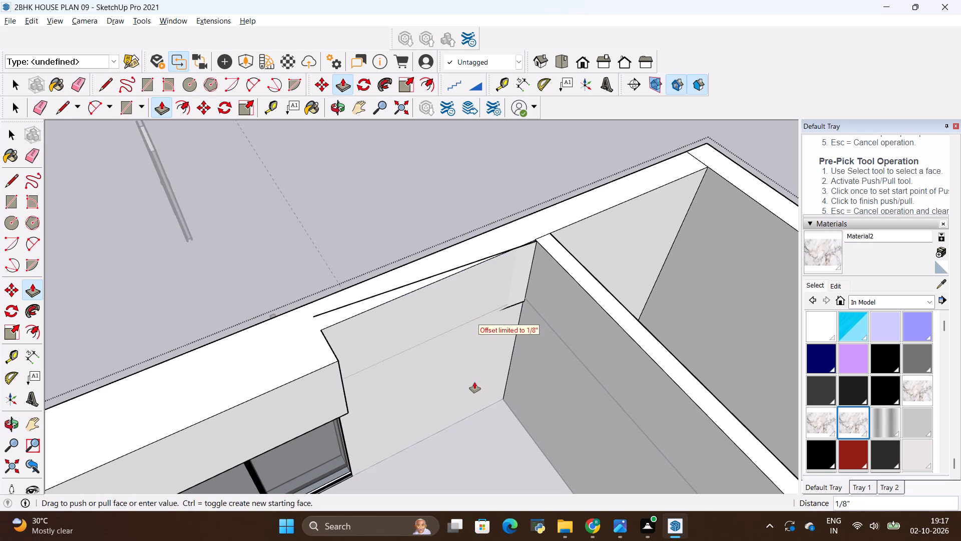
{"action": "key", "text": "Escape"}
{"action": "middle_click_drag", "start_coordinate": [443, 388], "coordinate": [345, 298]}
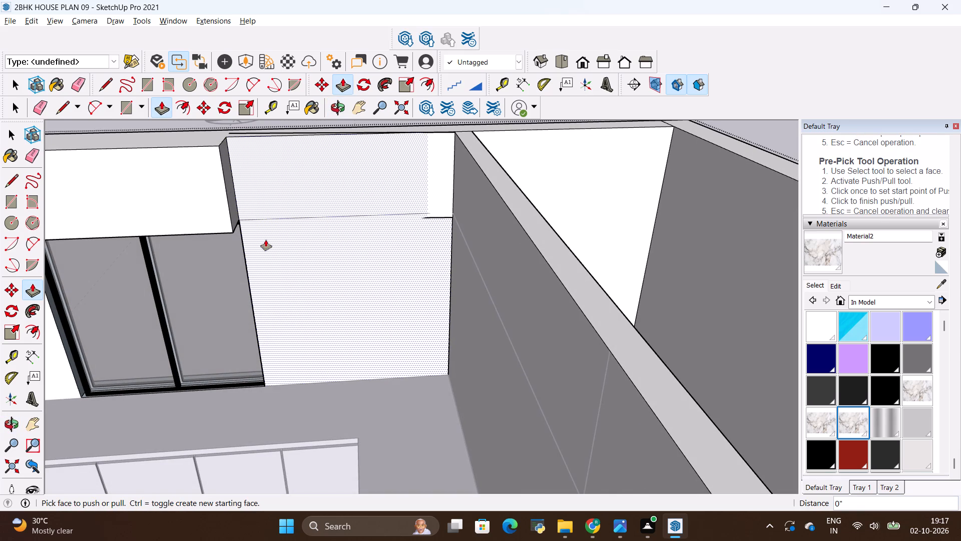
Draw a rectangle about 5' 3 1/2" by 2' on the wall, from the window block's lower back corner to the upper room corner.
{"action": "key", "text": "r"}
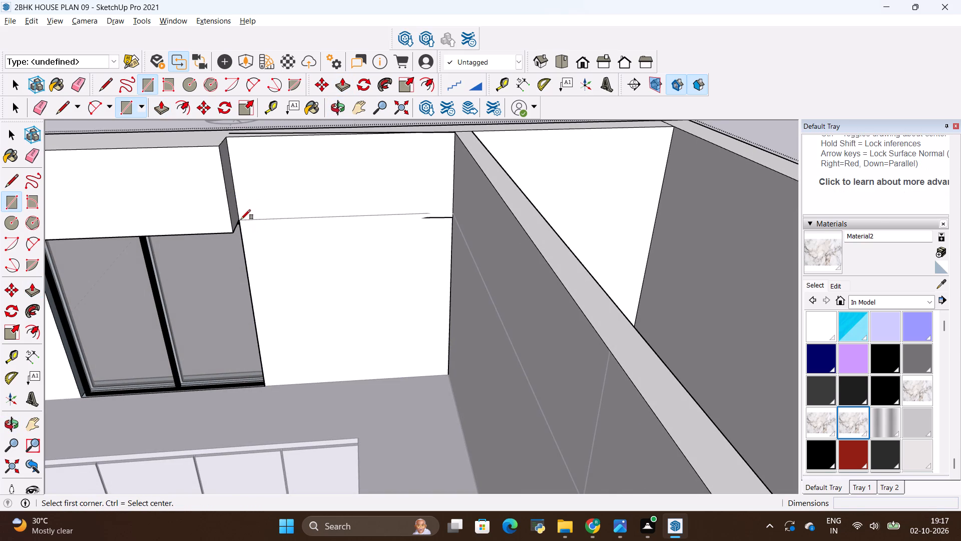
{"action": "left_click", "coordinate": [241, 219]}
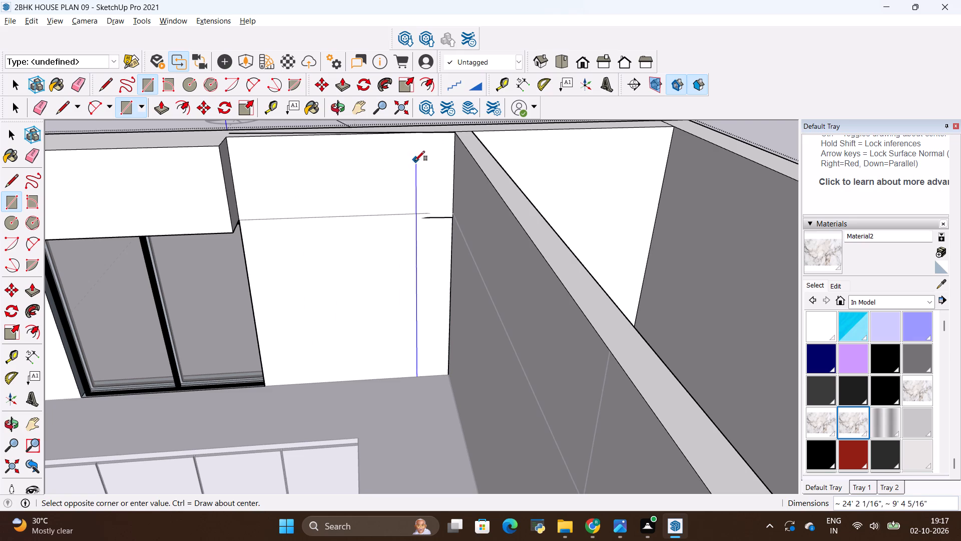
{"action": "key", "text": "Escape"}
{"action": "scroll", "coordinate": [255, 213], "scroll_direction": "up", "scroll_amount": 9}
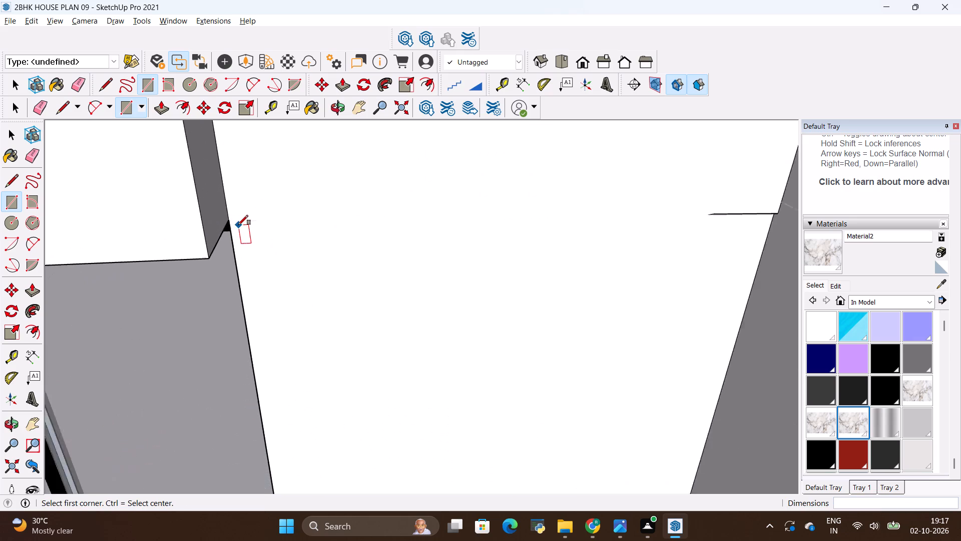
{"action": "scroll", "coordinate": [238, 225], "scroll_direction": "up", "scroll_amount": 10}
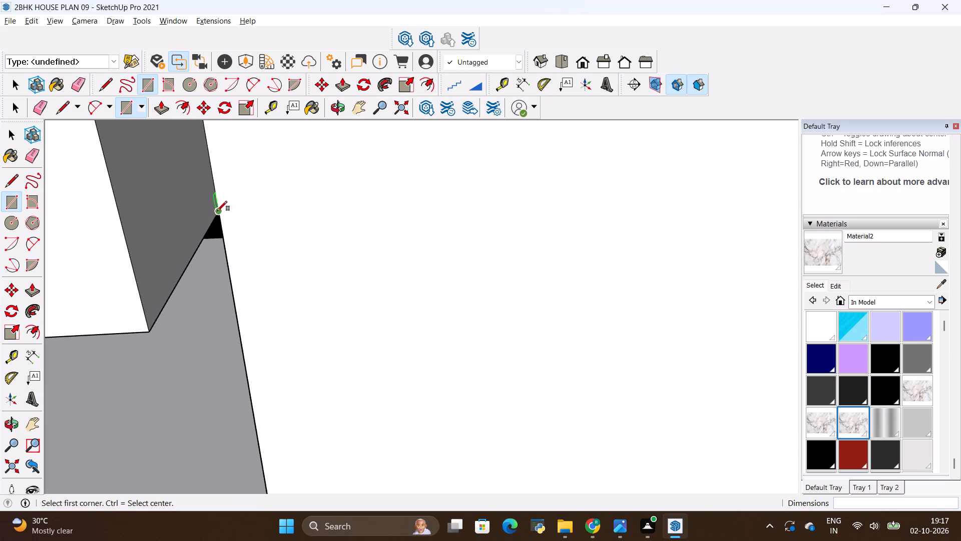
{"action": "middle_click_drag", "start_coordinate": [238, 209], "coordinate": [153, 202]}
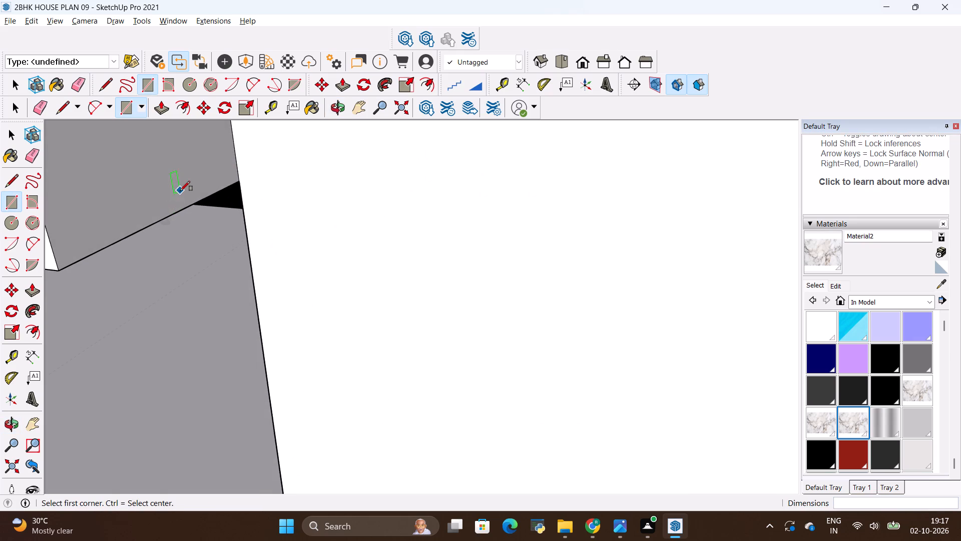
{"action": "left_click", "coordinate": [240, 181]}
{"action": "scroll", "coordinate": [357, 267], "scroll_direction": "down", "scroll_amount": 5}
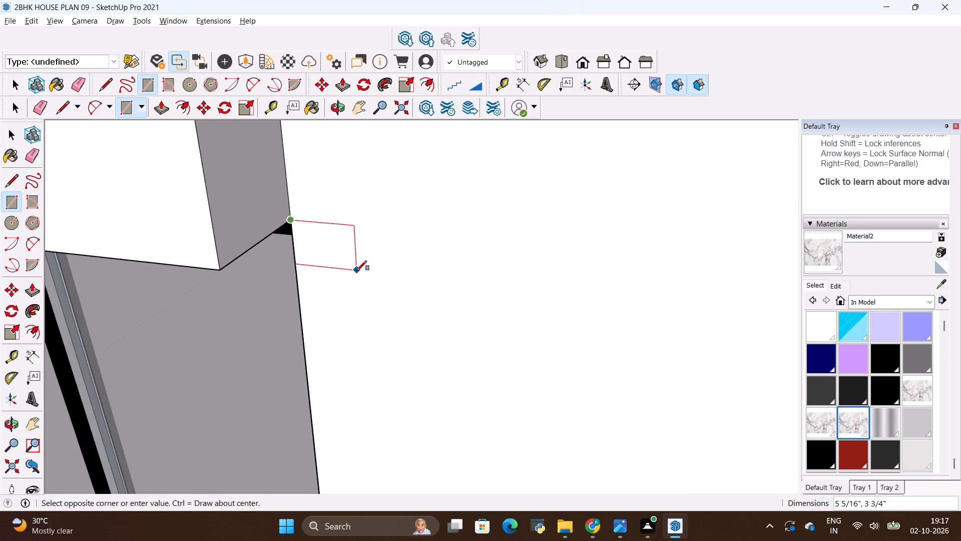
{"action": "scroll", "coordinate": [357, 270], "scroll_direction": "down", "scroll_amount": 12}
{"action": "scroll", "coordinate": [348, 312], "scroll_direction": "down", "scroll_amount": 2}
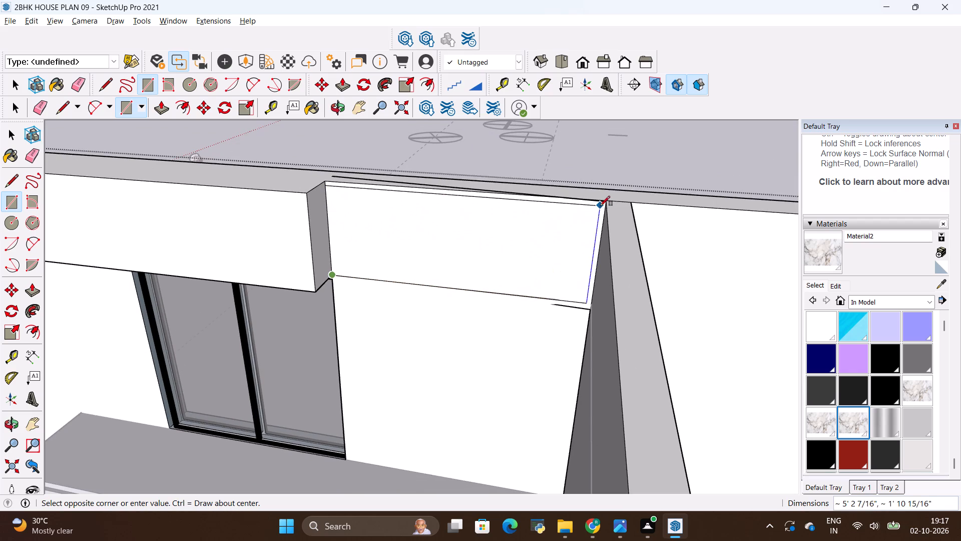
{"action": "left_click", "coordinate": [608, 206]}
Erase the stray large face covering the wall and the block above the window.
{"action": "right_click", "coordinate": [483, 280]}
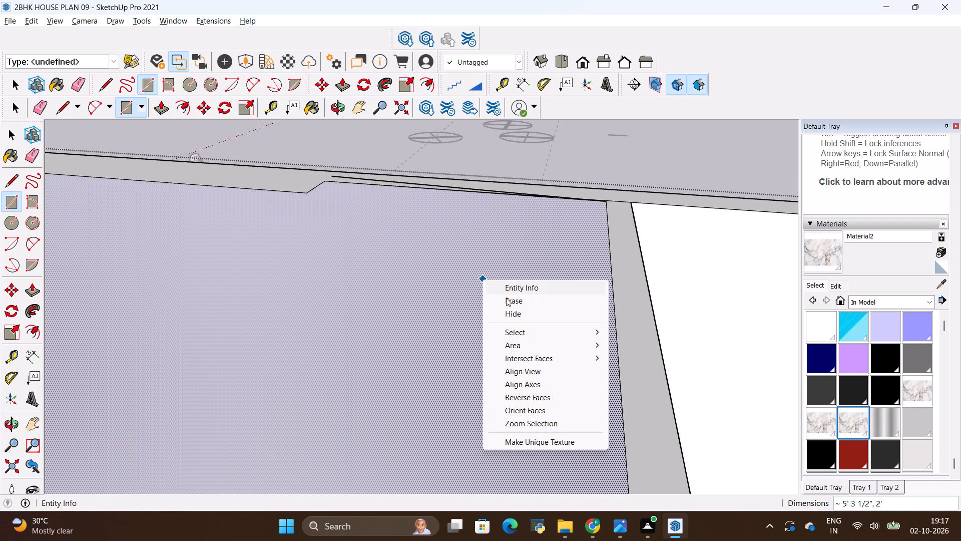
{"action": "left_click", "coordinate": [510, 299]}
Pull the new wall rectangle out 10 5/16", flush with the front of the block above the window.
{"action": "key", "text": "p"}
{"action": "left_click", "coordinate": [473, 251]}
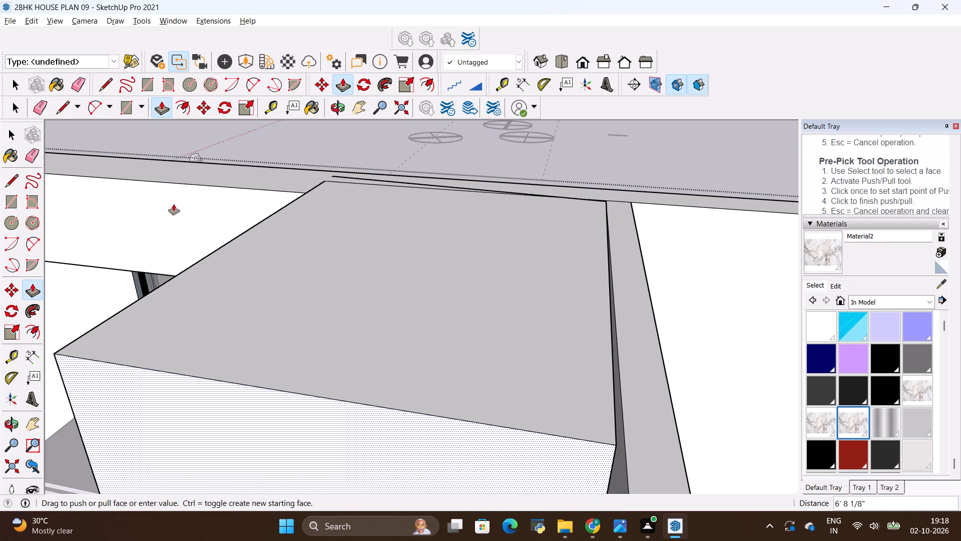
{"action": "middle_click_drag", "start_coordinate": [221, 216], "coordinate": [408, 189]}
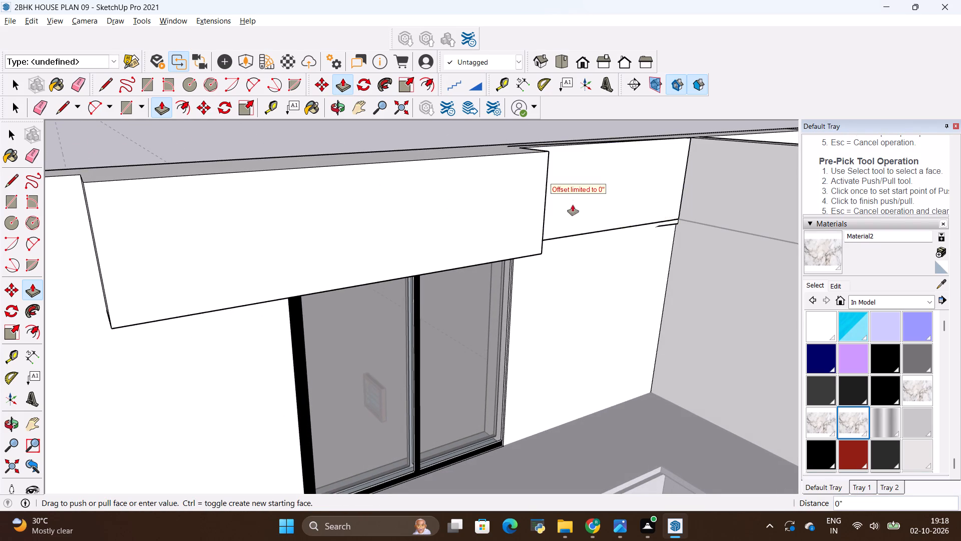
{"action": "left_click", "coordinate": [467, 230]}
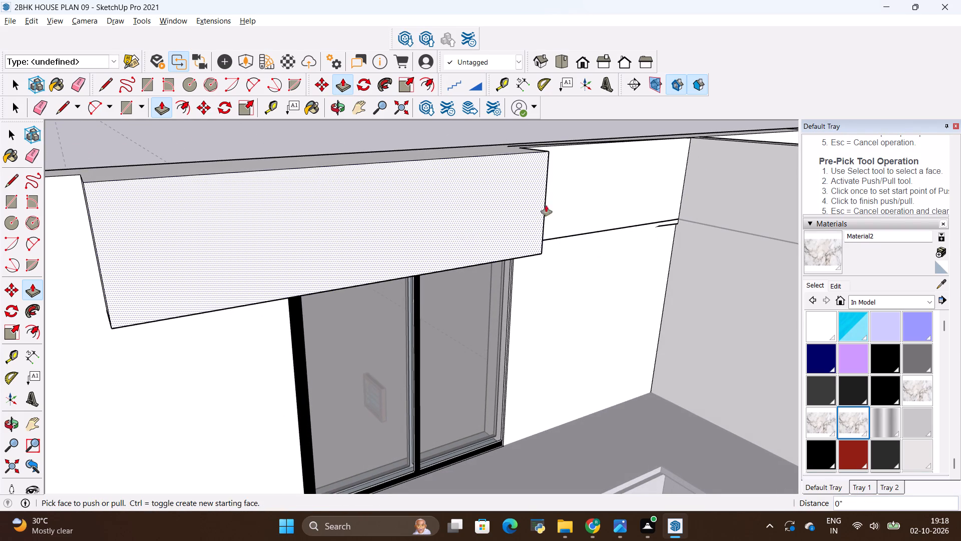
{"action": "left_click", "coordinate": [571, 186]}
{"action": "left_click", "coordinate": [478, 211]}
{"action": "middle_click_drag", "start_coordinate": [543, 175], "coordinate": [540, 183]}
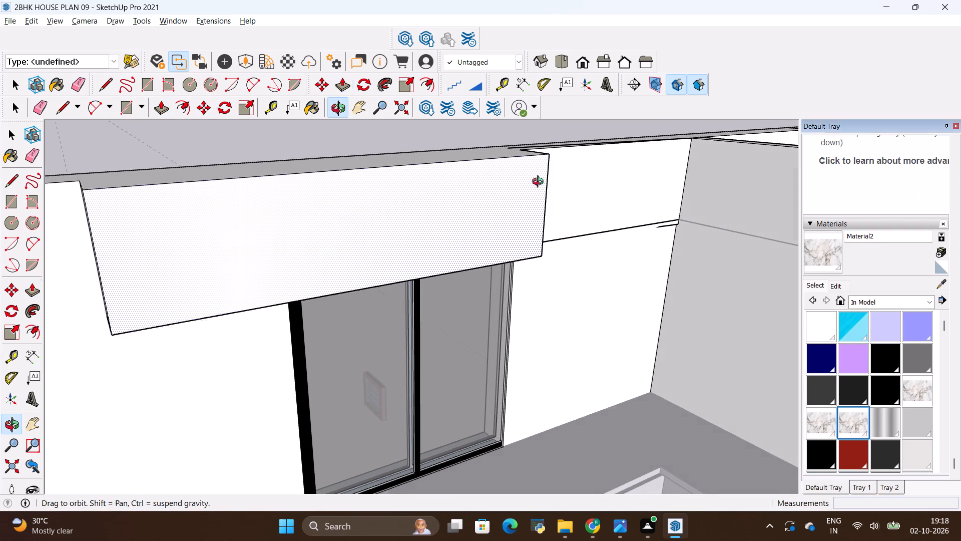
{"action": "middle_click_drag", "start_coordinate": [540, 183], "coordinate": [509, 262]}
{"action": "scroll", "coordinate": [511, 262], "scroll_direction": "down", "scroll_amount": 1}
{"action": "left_click", "coordinate": [554, 257]}
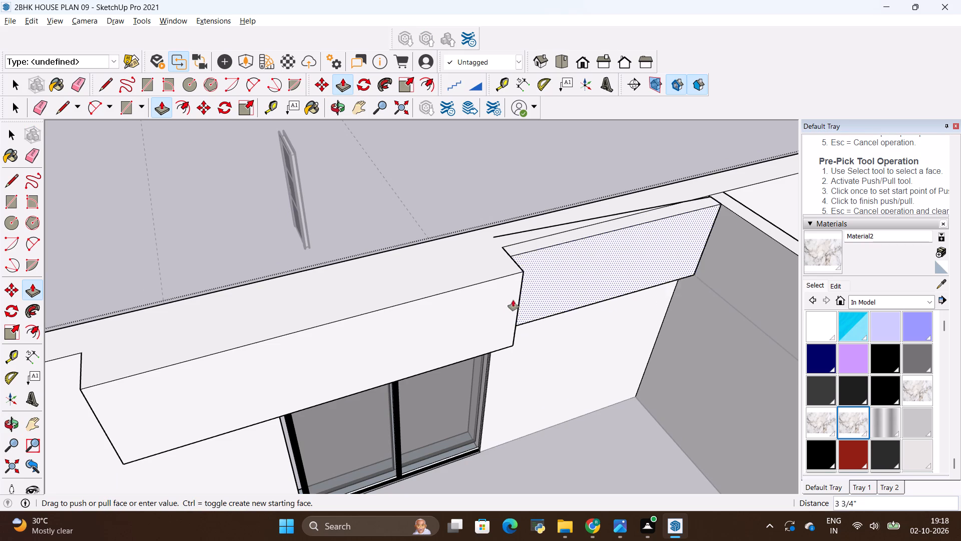
{"action": "left_click", "coordinate": [522, 269]}
Erase the seam edge between the two adjoining overhead blocks on their top surface.
{"action": "scroll", "coordinate": [458, 273], "scroll_direction": "down", "scroll_amount": 1}
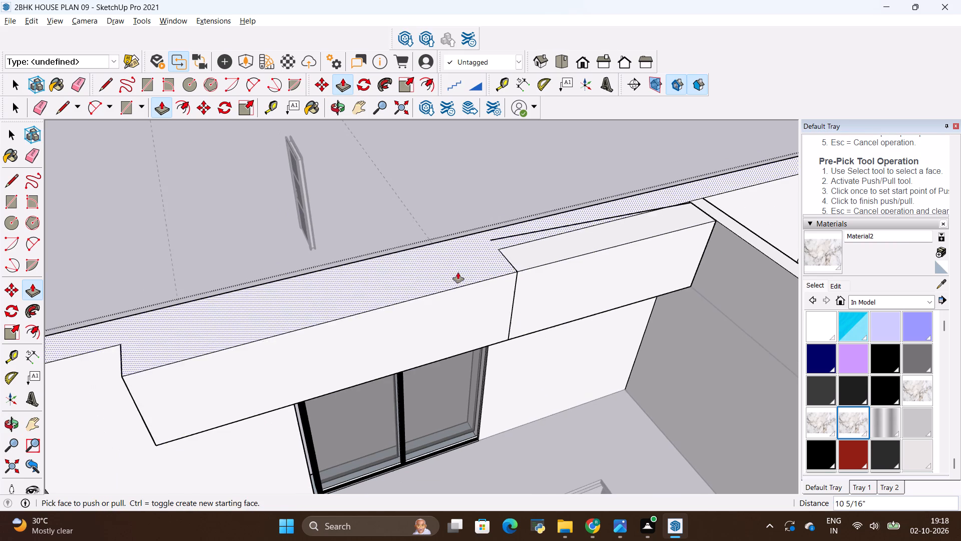
{"action": "scroll", "coordinate": [536, 242], "scroll_direction": "up", "scroll_amount": 9}
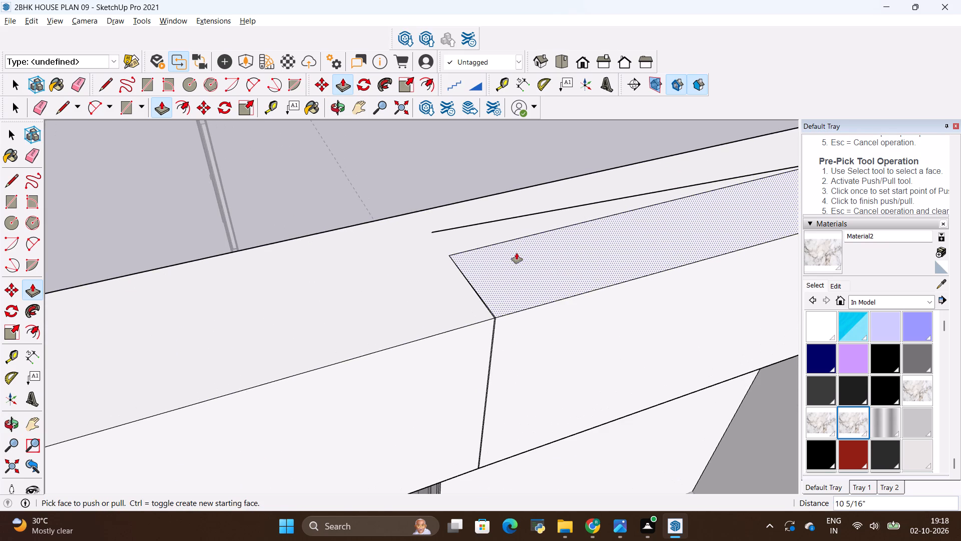
{"action": "key", "text": "e"}
{"action": "left_click_drag", "start_coordinate": [505, 259], "coordinate": [454, 288]}
{"action": "left_click_drag", "start_coordinate": [479, 263], "coordinate": [458, 288]}
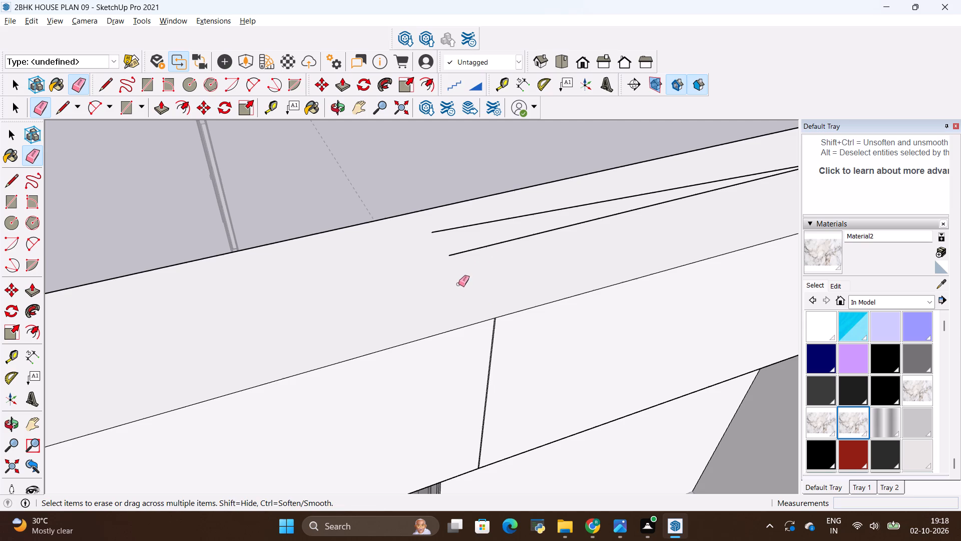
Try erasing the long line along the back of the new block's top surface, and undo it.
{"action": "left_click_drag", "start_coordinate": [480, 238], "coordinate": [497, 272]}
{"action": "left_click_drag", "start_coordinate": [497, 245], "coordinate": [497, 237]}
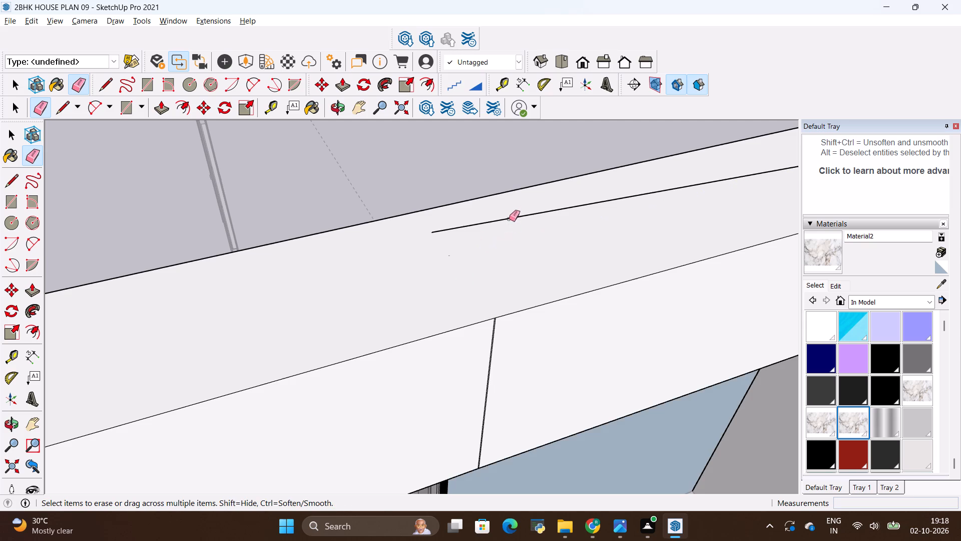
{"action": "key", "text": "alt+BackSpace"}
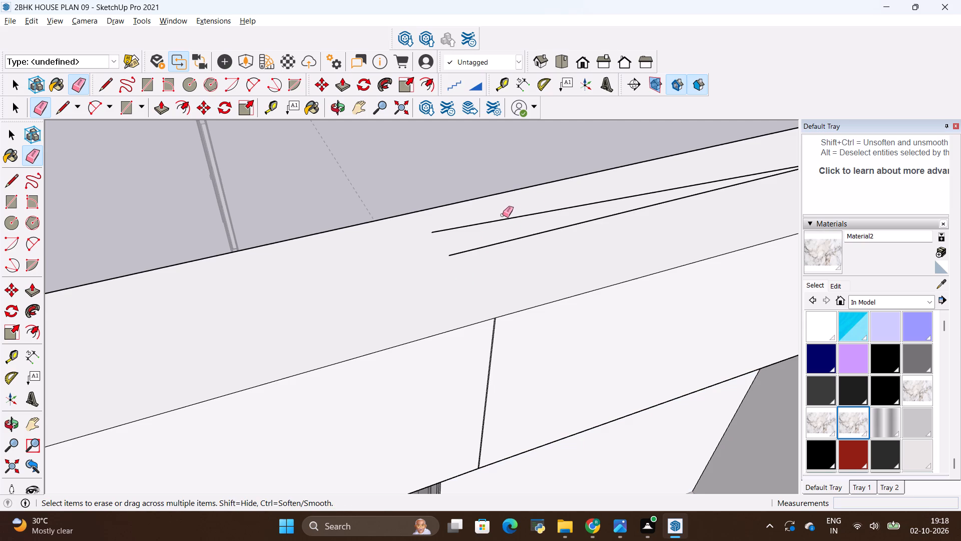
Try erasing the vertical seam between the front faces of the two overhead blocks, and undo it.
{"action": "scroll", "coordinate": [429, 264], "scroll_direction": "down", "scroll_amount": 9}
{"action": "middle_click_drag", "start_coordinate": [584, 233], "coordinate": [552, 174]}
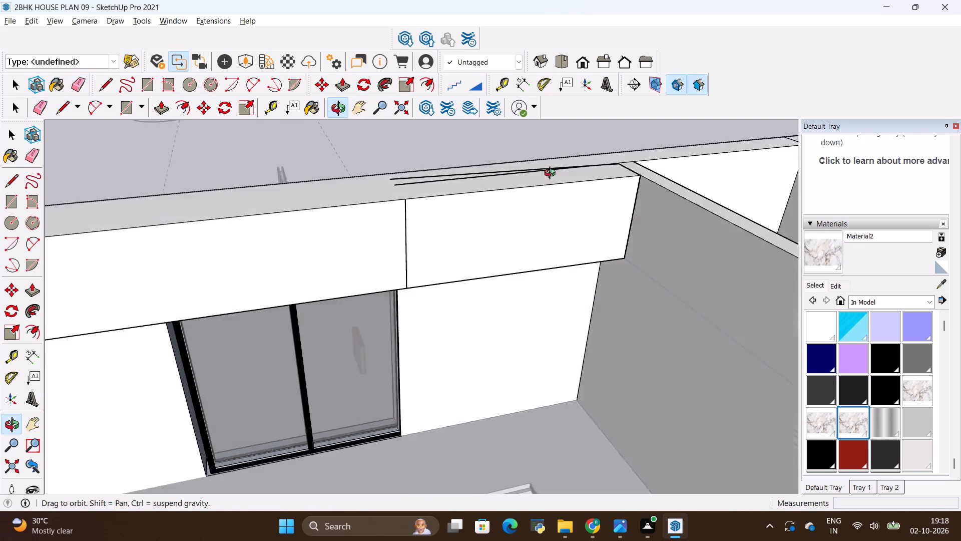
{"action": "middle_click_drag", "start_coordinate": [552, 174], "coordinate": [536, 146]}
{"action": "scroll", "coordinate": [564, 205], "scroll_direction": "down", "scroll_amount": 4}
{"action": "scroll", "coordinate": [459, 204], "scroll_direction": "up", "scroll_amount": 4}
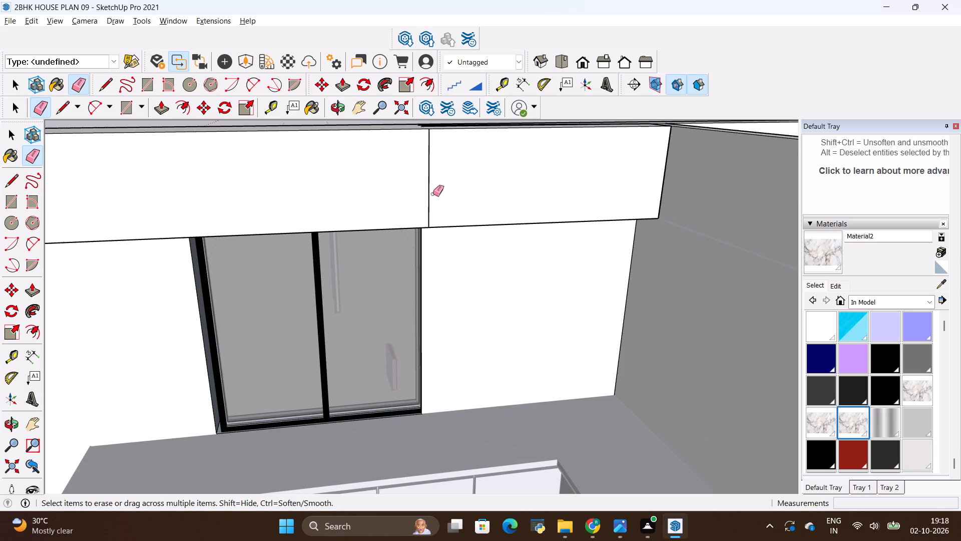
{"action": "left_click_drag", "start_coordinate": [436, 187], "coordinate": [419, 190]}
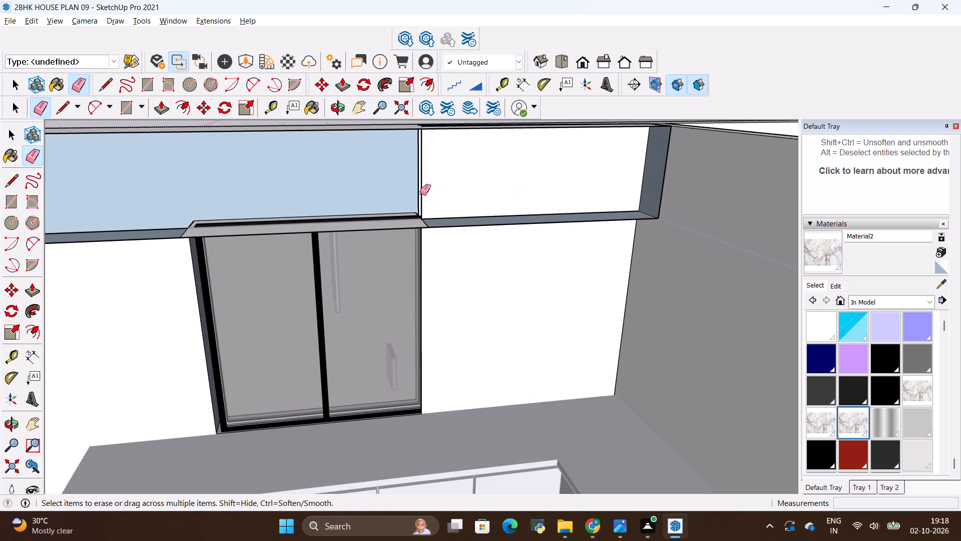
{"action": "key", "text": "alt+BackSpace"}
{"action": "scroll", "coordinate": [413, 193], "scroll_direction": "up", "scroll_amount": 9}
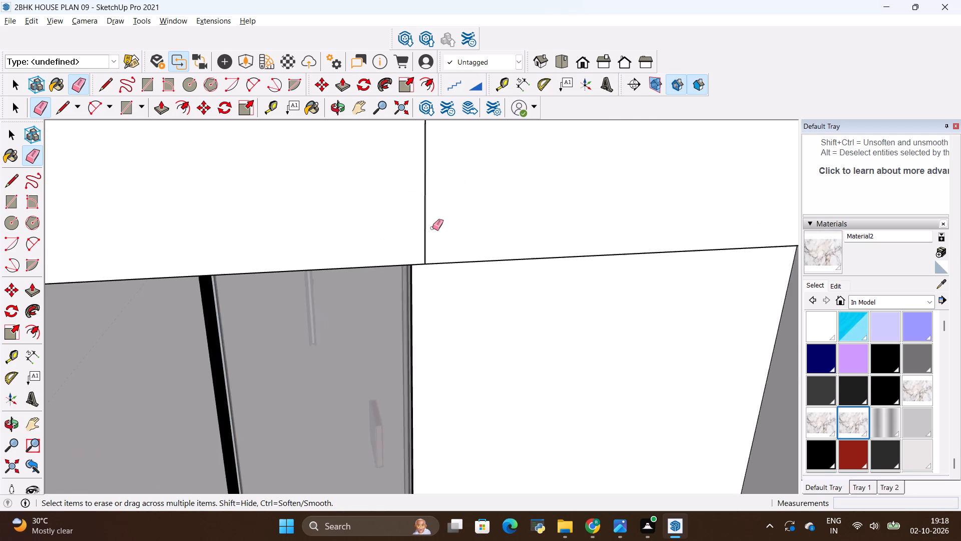
Examine the vertical seam between the two overhead blocks from the front, underneath and above.
{"action": "scroll", "coordinate": [432, 228], "scroll_direction": "up", "scroll_amount": 20}
{"action": "scroll", "coordinate": [432, 228], "scroll_direction": "up", "scroll_amount": 4}
{"action": "scroll", "coordinate": [379, 398], "scroll_direction": "up", "scroll_amount": 16}
{"action": "scroll", "coordinate": [429, 381], "scroll_direction": "down", "scroll_amount": 5}
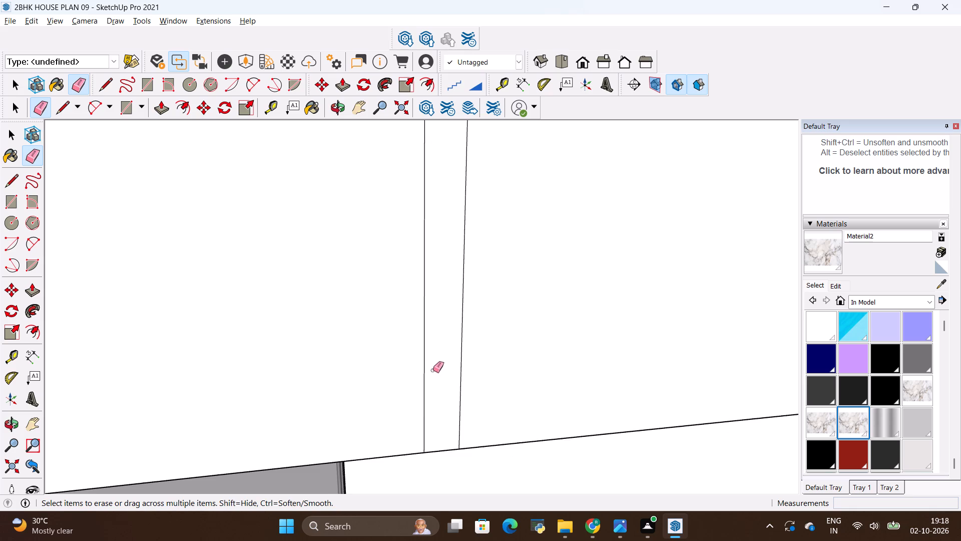
{"action": "scroll", "coordinate": [433, 370], "scroll_direction": "down", "scroll_amount": 20}
{"action": "scroll", "coordinate": [433, 370], "scroll_direction": "down", "scroll_amount": 1}
{"action": "scroll", "coordinate": [575, 373], "scroll_direction": "down", "scroll_amount": 20}
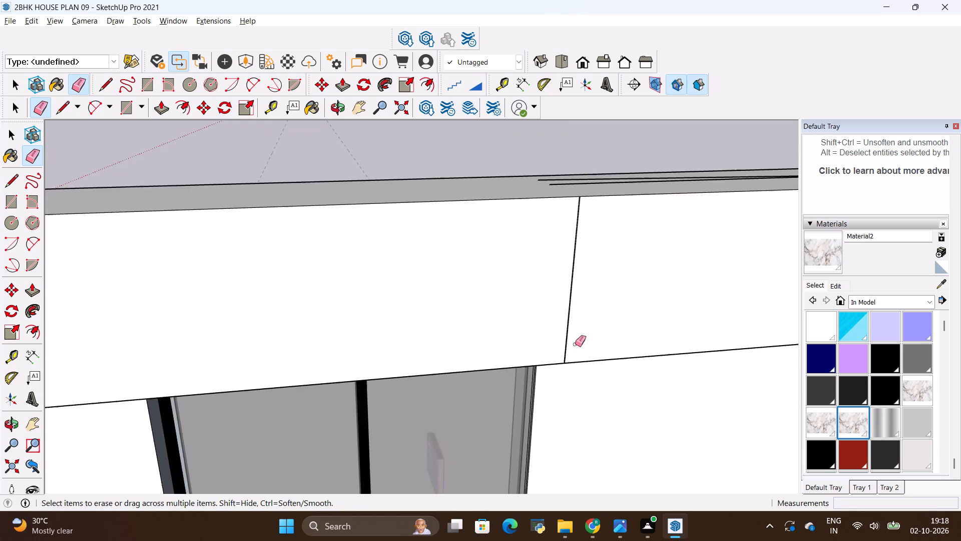
{"action": "scroll", "coordinate": [576, 336], "scroll_direction": "down", "scroll_amount": 4}
{"action": "scroll", "coordinate": [566, 361], "scroll_direction": "up", "scroll_amount": 1}
{"action": "middle_click_drag", "start_coordinate": [566, 361], "coordinate": [518, 267]}
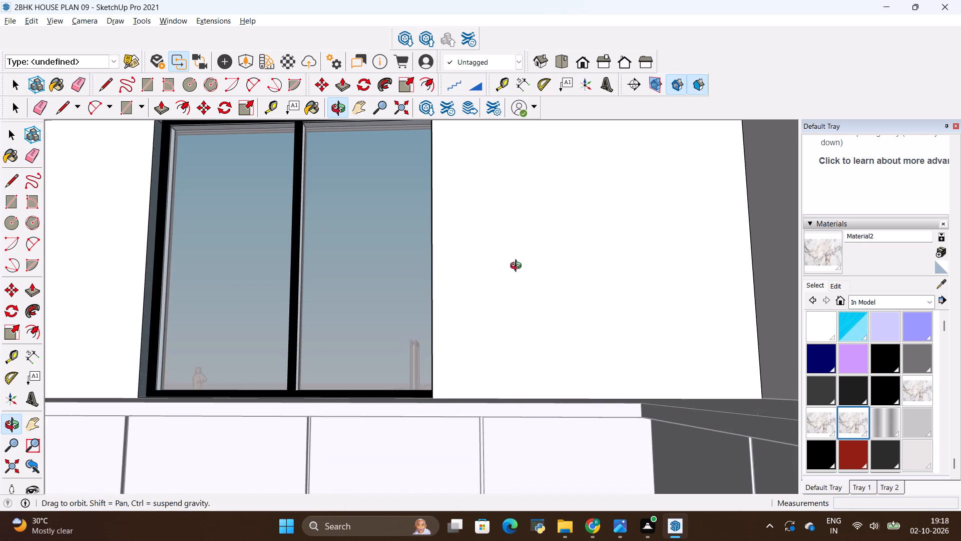
{"action": "middle_click_drag", "start_coordinate": [518, 267], "coordinate": [529, 302]}
{"action": "scroll", "coordinate": [491, 208], "scroll_direction": "up", "scroll_amount": 11}
{"action": "middle_click_drag", "start_coordinate": [469, 197], "coordinate": [465, 149]}
{"action": "middle_click_drag", "start_coordinate": [489, 195], "coordinate": [301, 217]}
{"action": "scroll", "coordinate": [504, 201], "scroll_direction": "up", "scroll_amount": 2}
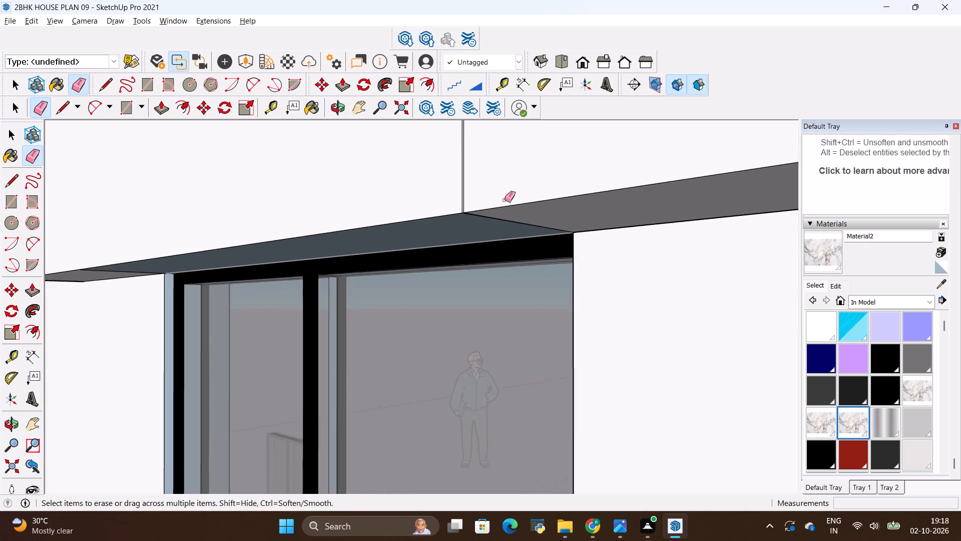
{"action": "scroll", "coordinate": [505, 200], "scroll_direction": "up", "scroll_amount": 20}
{"action": "scroll", "coordinate": [505, 200], "scroll_direction": "up", "scroll_amount": 4}
{"action": "scroll", "coordinate": [561, 236], "scroll_direction": "down", "scroll_amount": 14}
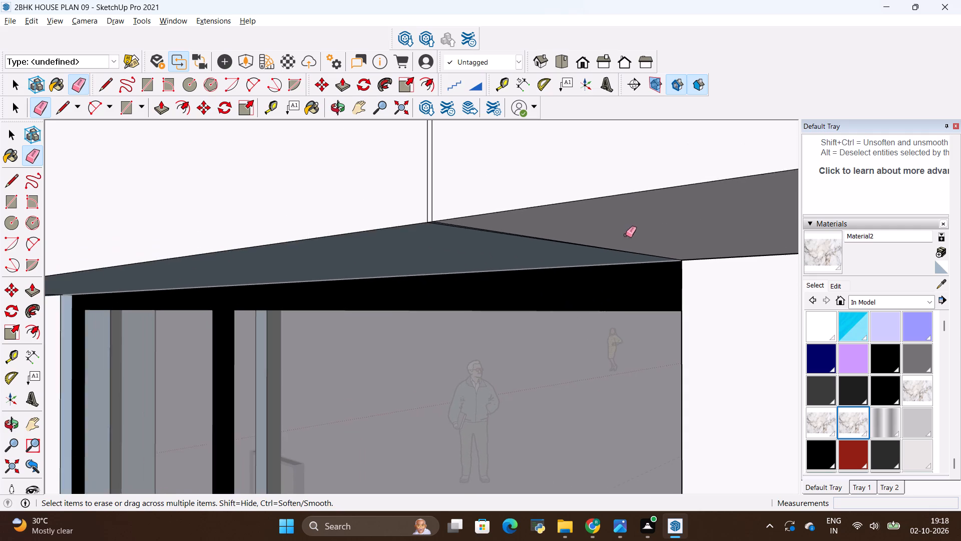
{"action": "scroll", "coordinate": [626, 235], "scroll_direction": "down", "scroll_amount": 6}
{"action": "middle_click_drag", "start_coordinate": [448, 196], "coordinate": [706, 384]}
{"action": "scroll", "coordinate": [686, 342], "scroll_direction": "down", "scroll_amount": 10}
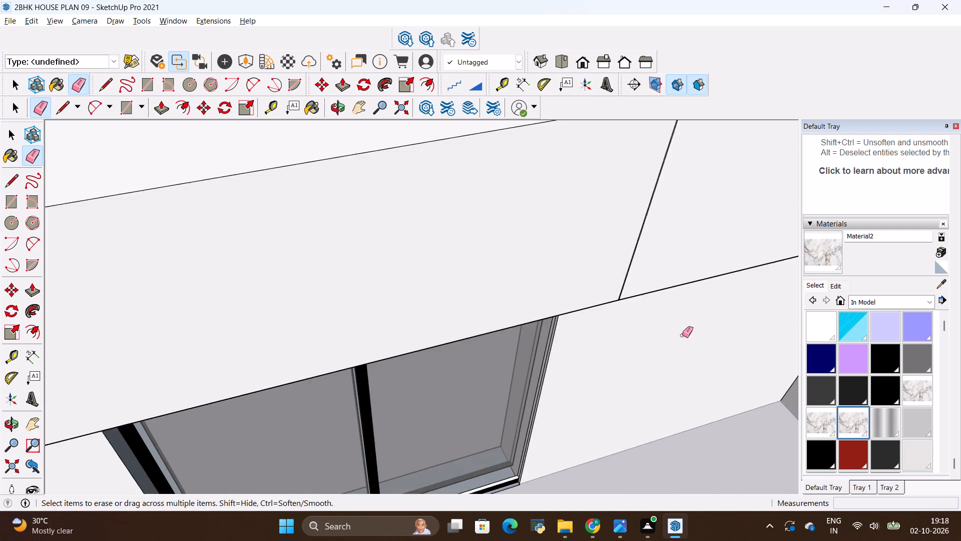
{"action": "scroll", "coordinate": [682, 335], "scroll_direction": "down", "scroll_amount": 3}
{"action": "scroll", "coordinate": [598, 296], "scroll_direction": "down", "scroll_amount": 6}
{"action": "middle_click_drag", "start_coordinate": [633, 317], "coordinate": [513, 196]}
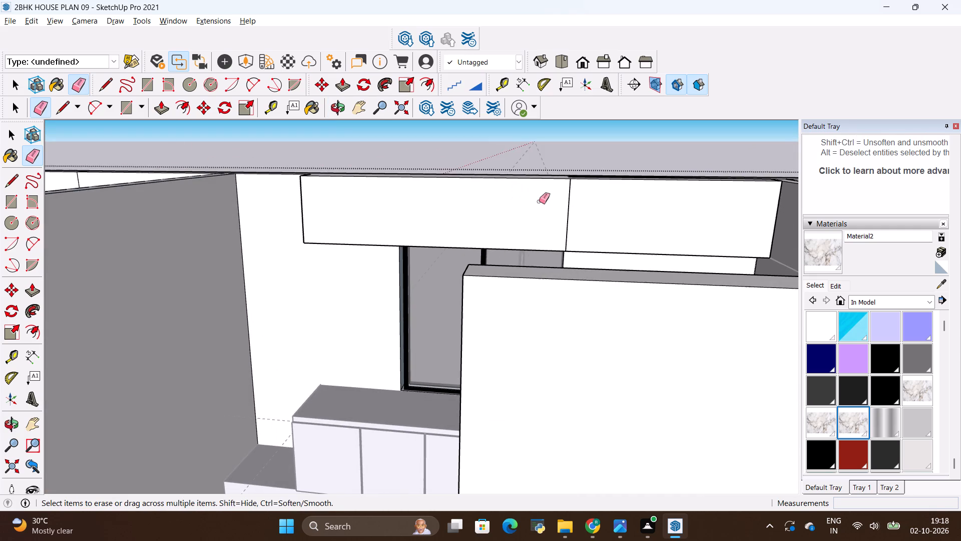
Erase one of the two close parallel lines along the vertical seam between the overhead blocks' front faces.
{"action": "scroll", "coordinate": [553, 211], "scroll_direction": "up", "scroll_amount": 7}
{"action": "scroll", "coordinate": [594, 241], "scroll_direction": "down", "scroll_amount": 4}
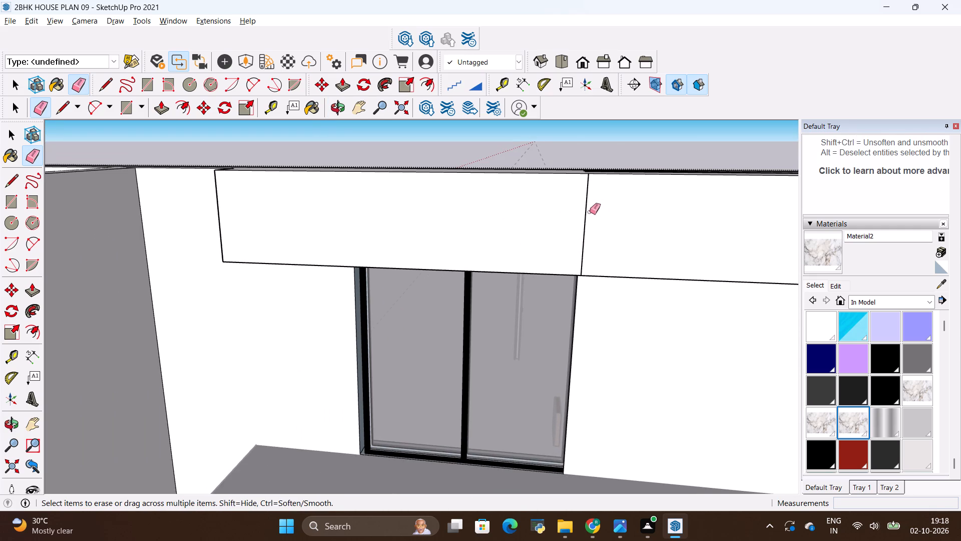
{"action": "scroll", "coordinate": [587, 212], "scroll_direction": "down", "scroll_amount": 3}
{"action": "scroll", "coordinate": [600, 218], "scroll_direction": "up", "scroll_amount": 13}
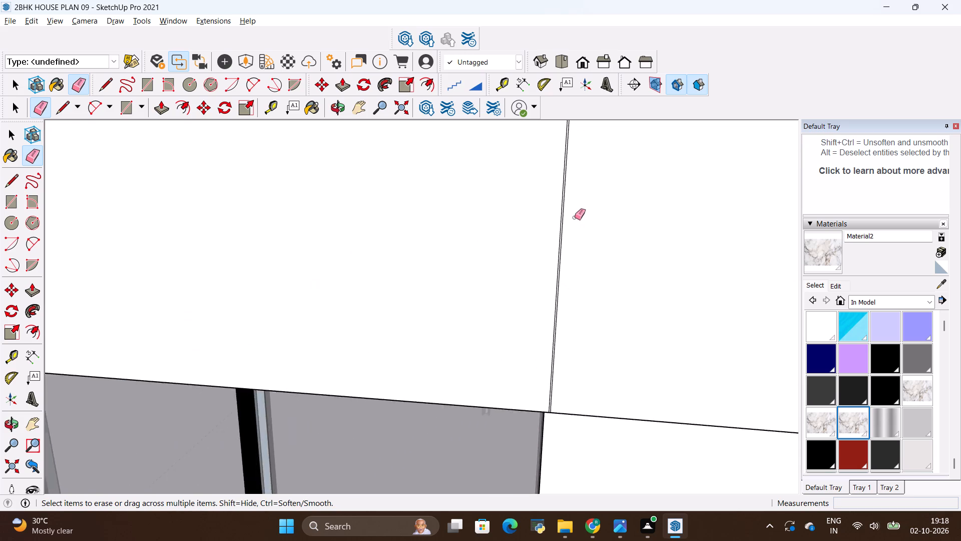
{"action": "scroll", "coordinate": [575, 217], "scroll_direction": "up", "scroll_amount": 20}
{"action": "scroll", "coordinate": [563, 231], "scroll_direction": "up", "scroll_amount": 3}
{"action": "left_click_drag", "start_coordinate": [572, 228], "coordinate": [577, 232]}
{"action": "scroll", "coordinate": [551, 238], "scroll_direction": "down", "scroll_amount": 6}
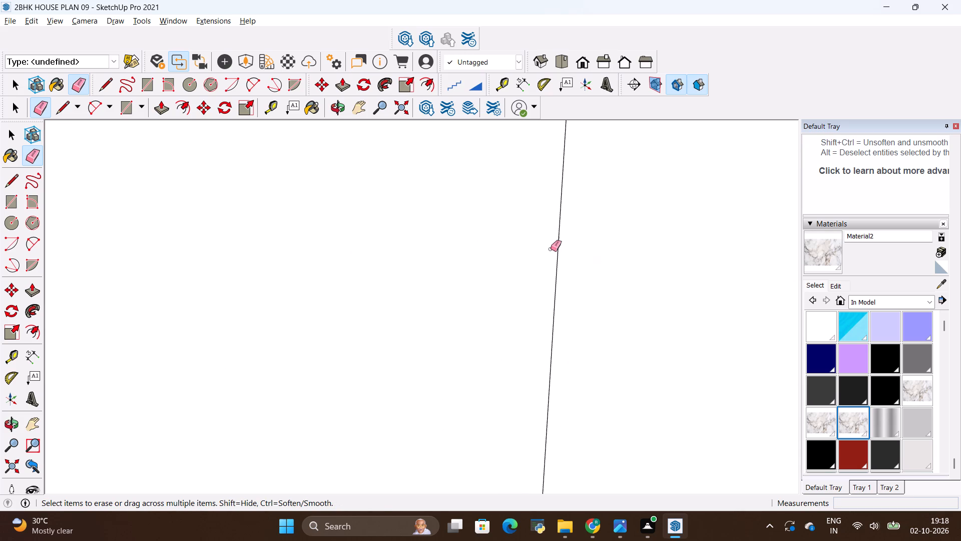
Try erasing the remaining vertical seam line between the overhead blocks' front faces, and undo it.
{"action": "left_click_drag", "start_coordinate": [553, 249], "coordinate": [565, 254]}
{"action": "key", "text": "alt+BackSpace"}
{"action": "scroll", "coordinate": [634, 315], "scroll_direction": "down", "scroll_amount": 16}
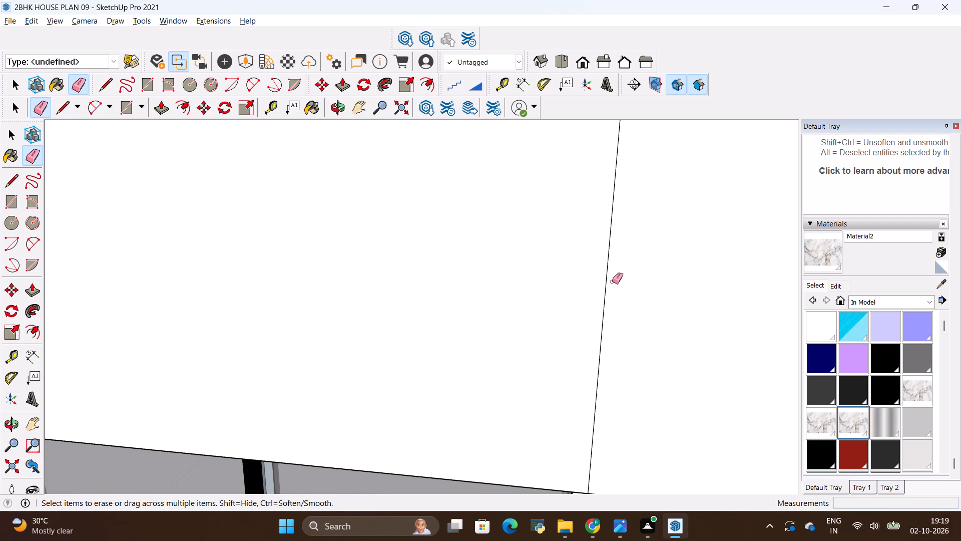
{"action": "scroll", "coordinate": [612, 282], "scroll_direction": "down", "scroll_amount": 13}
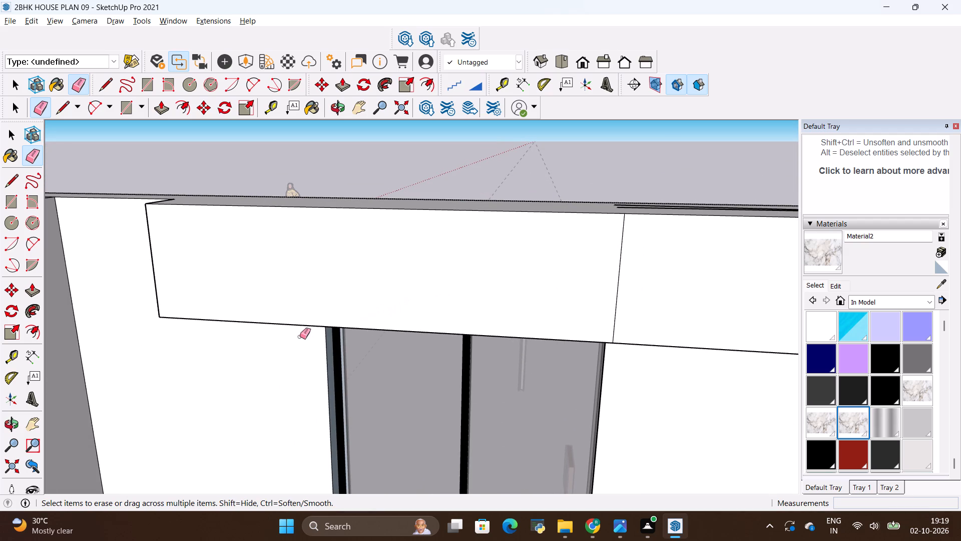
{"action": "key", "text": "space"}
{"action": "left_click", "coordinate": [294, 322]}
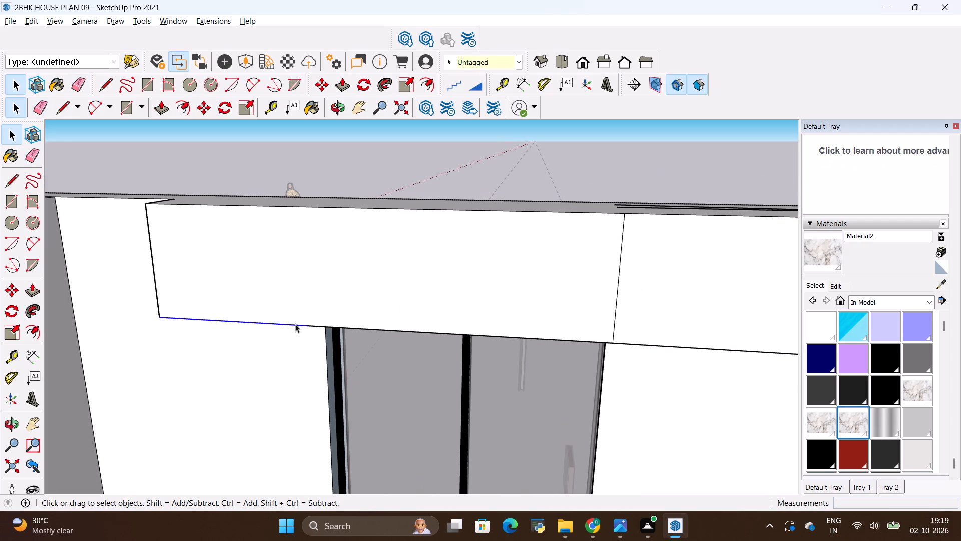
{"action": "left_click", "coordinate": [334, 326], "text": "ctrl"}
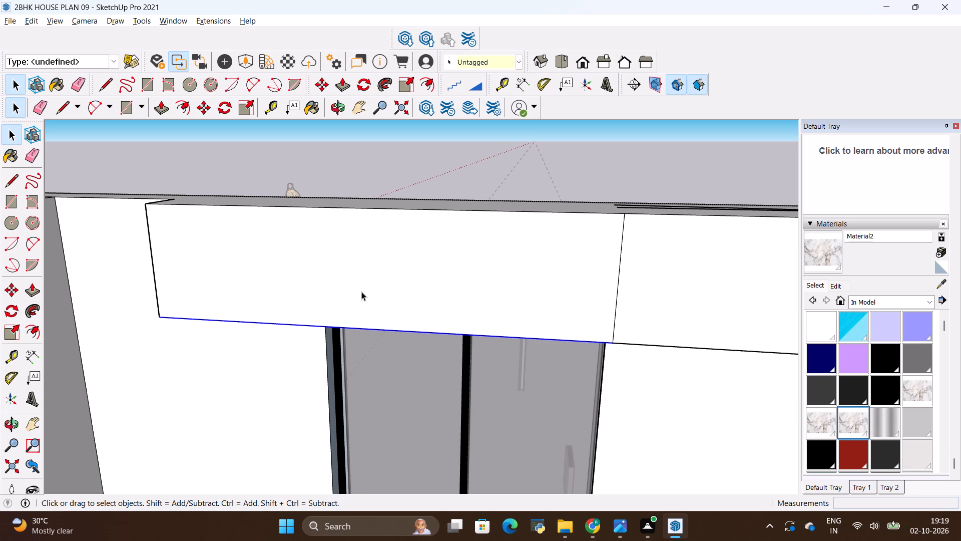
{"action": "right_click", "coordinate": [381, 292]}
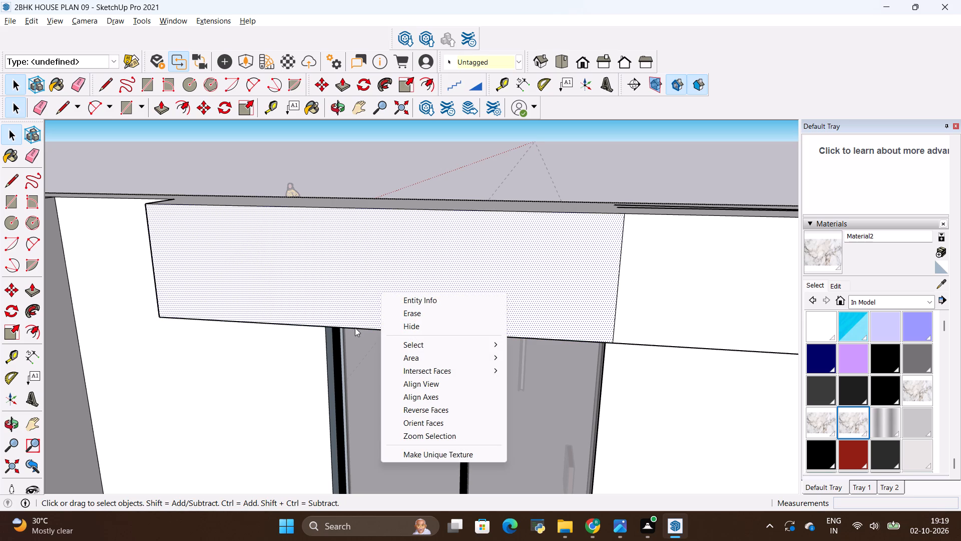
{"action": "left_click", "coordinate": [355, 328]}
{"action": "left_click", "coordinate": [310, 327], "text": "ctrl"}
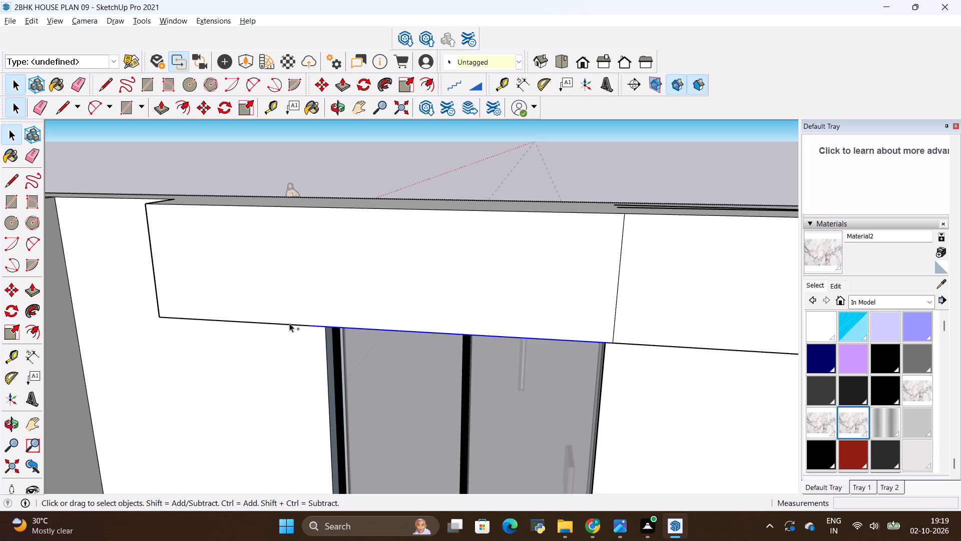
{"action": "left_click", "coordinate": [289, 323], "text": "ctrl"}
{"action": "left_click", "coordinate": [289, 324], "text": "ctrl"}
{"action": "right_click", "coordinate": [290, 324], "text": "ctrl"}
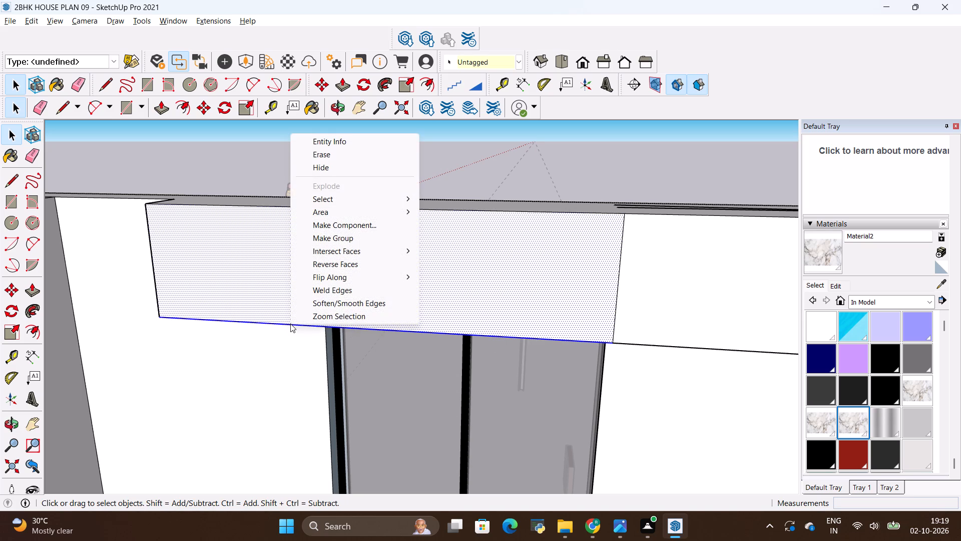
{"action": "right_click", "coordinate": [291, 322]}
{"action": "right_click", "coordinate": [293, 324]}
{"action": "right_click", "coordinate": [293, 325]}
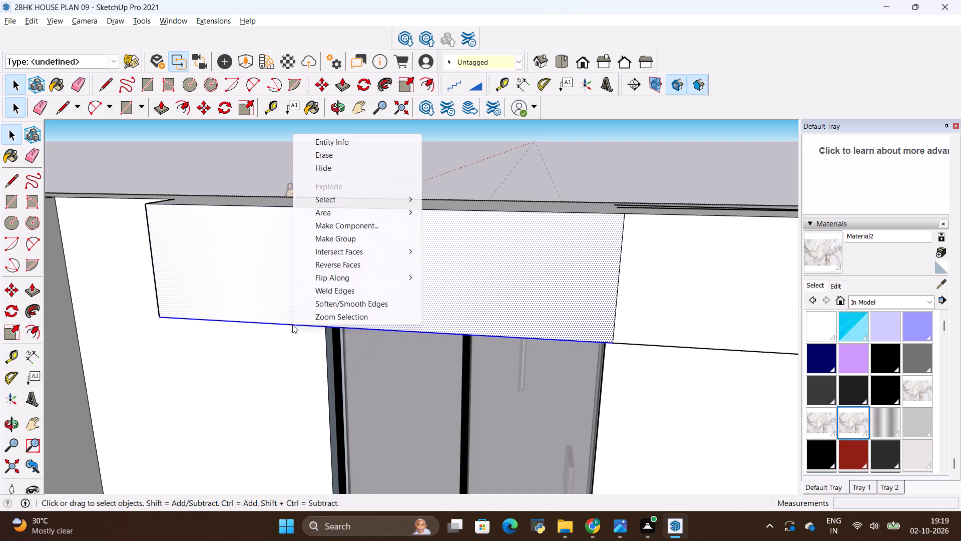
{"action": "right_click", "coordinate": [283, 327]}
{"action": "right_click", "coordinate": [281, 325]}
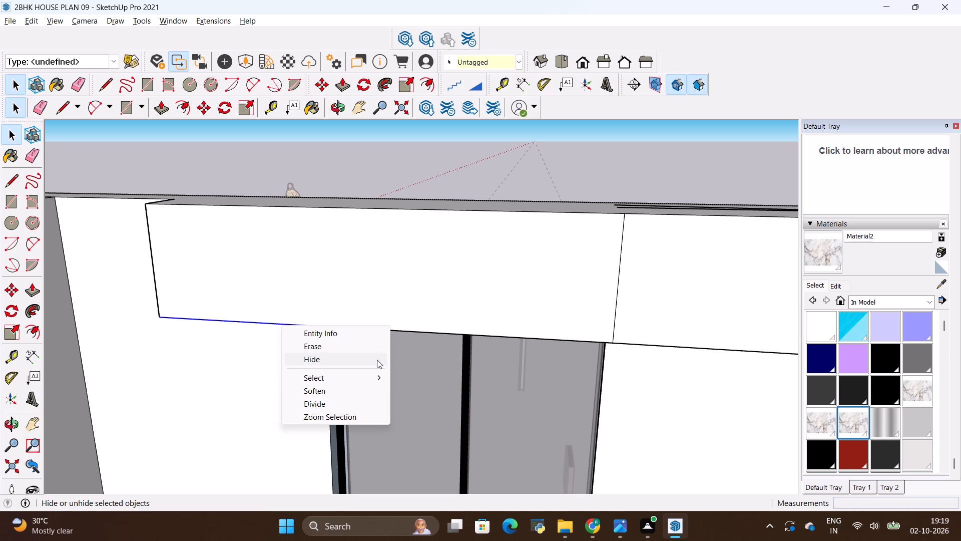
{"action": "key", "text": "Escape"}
Measure the width of the front face of the overhead block above the window, from the seam to its far edge.
{"action": "key", "text": "l"}
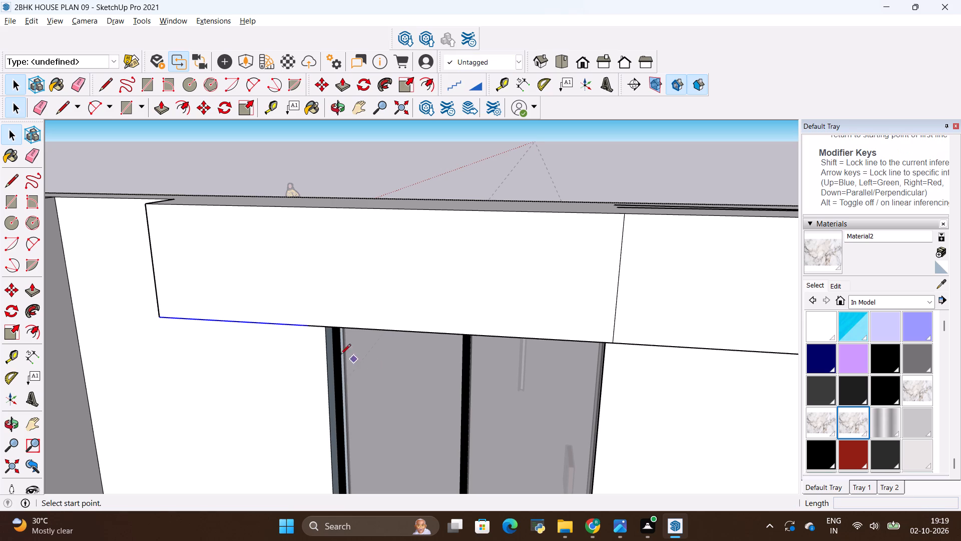
{"action": "scroll", "coordinate": [385, 248], "scroll_direction": "down", "scroll_amount": 9}
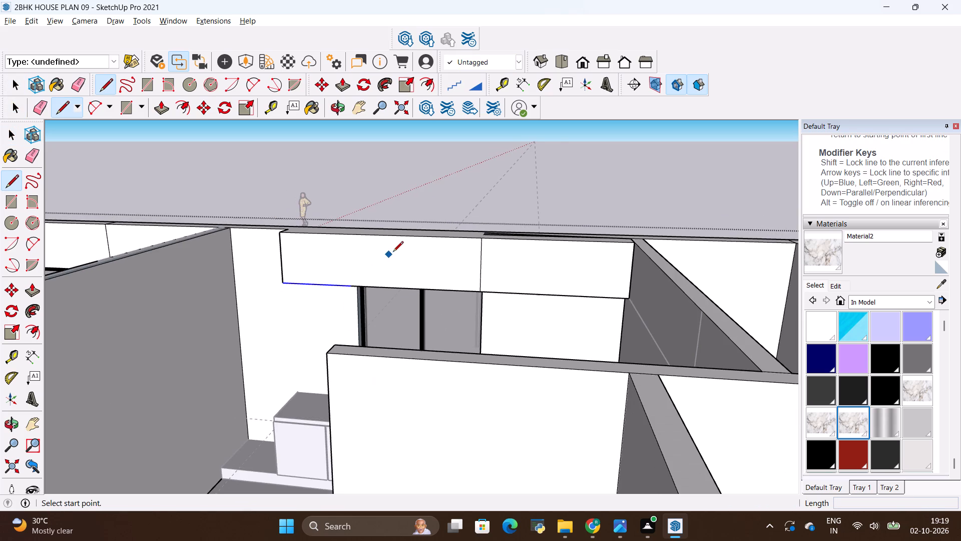
{"action": "middle_click_drag", "start_coordinate": [356, 315], "coordinate": [417, 330]}
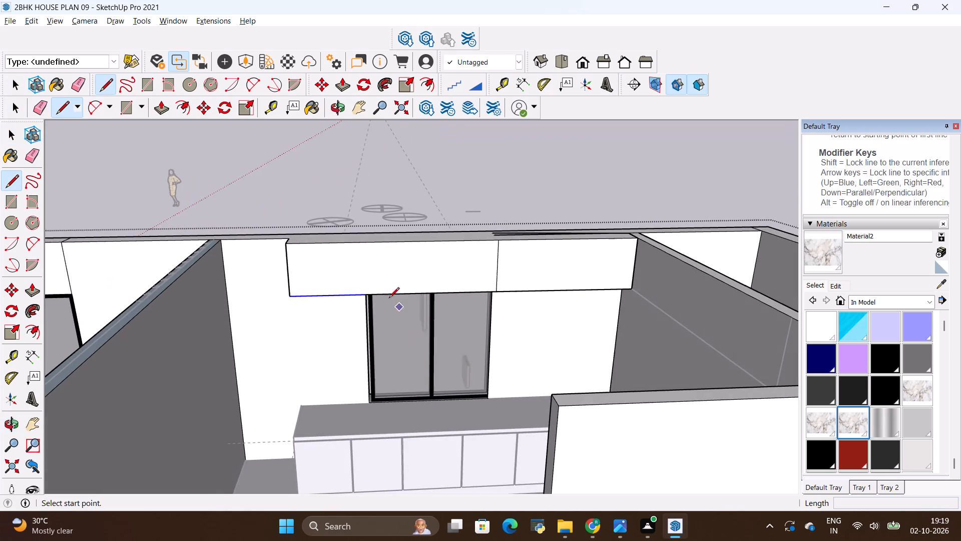
{"action": "scroll", "coordinate": [335, 271], "scroll_direction": "up", "scroll_amount": 2}
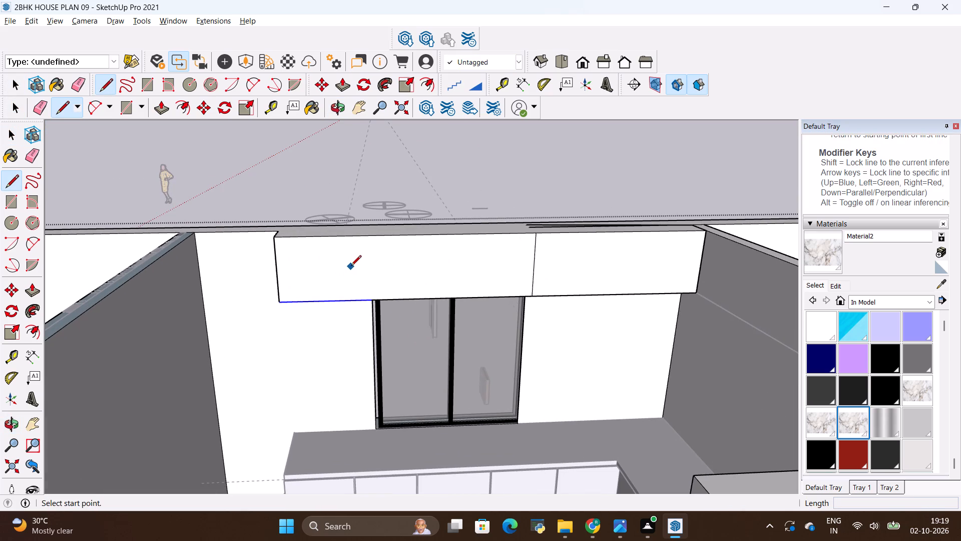
{"action": "scroll", "coordinate": [347, 263], "scroll_direction": "up", "scroll_amount": 4}
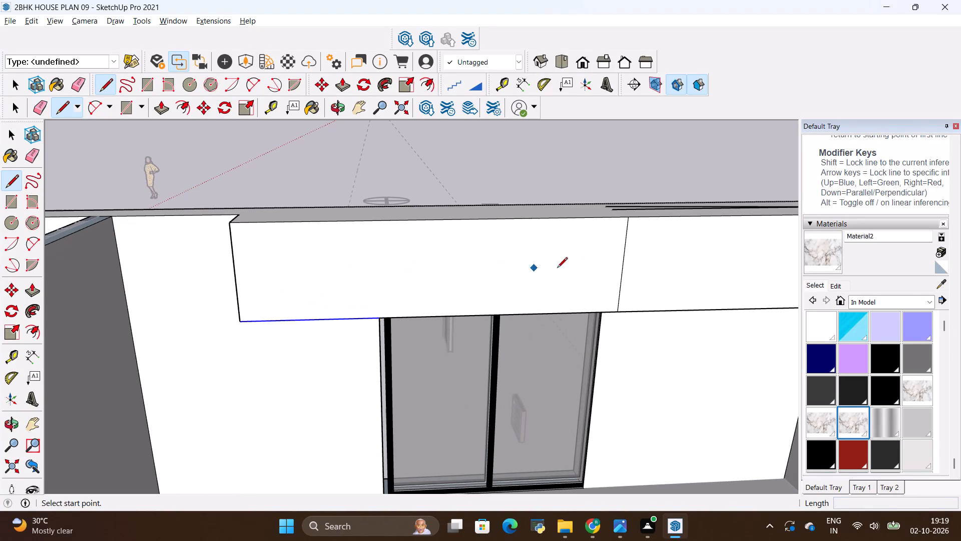
{"action": "key", "text": "t"}
{"action": "left_click", "coordinate": [624, 264]}
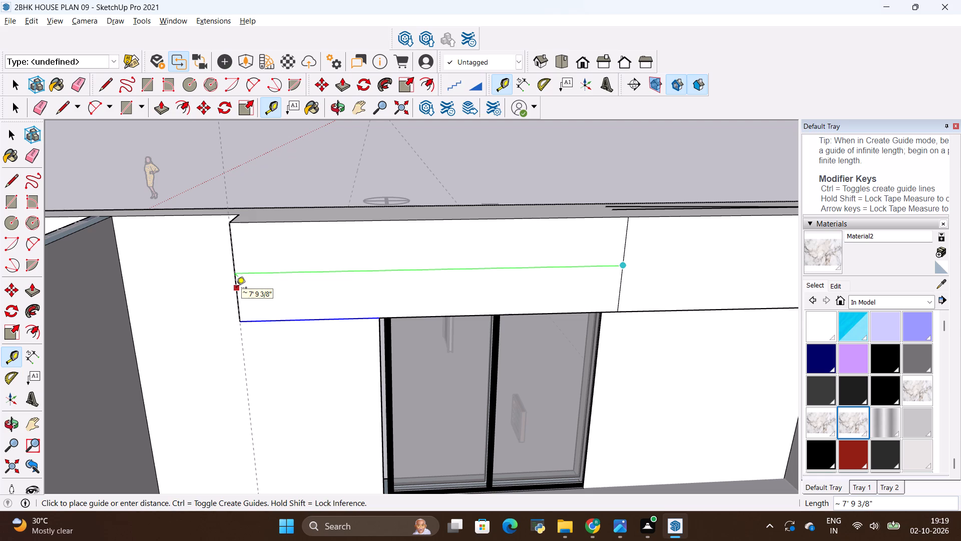
{"action": "key", "text": "Escape"}
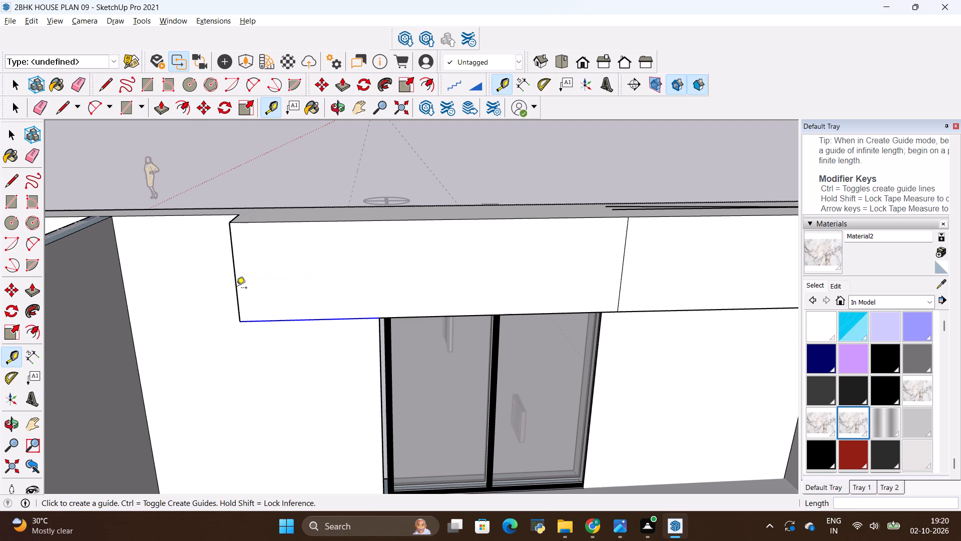
{"action": "scroll", "coordinate": [236, 289], "scroll_direction": "down", "scroll_amount": 2}
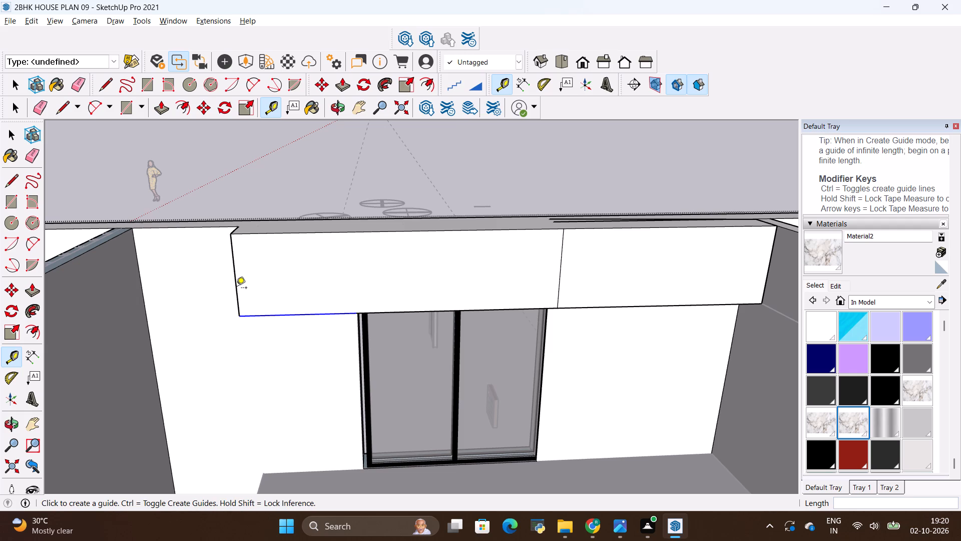
{"action": "key", "text": "Escape"}
{"action": "key", "text": "Escape"}
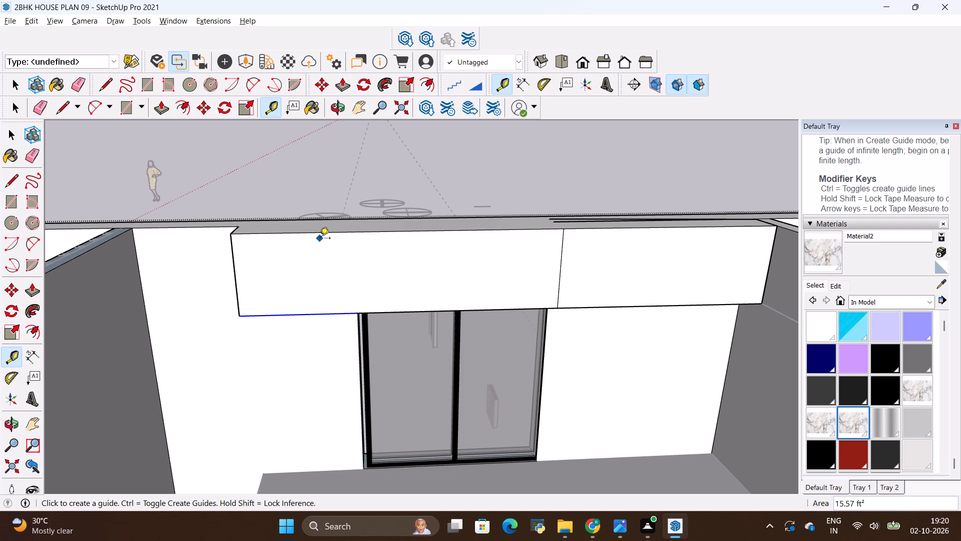
Divide the top front edge of the overhead block above the window into 3 equal segments.
{"action": "key", "text": "space"}
{"action": "left_click", "coordinate": [324, 233]}
{"action": "left_click", "coordinate": [327, 232]}
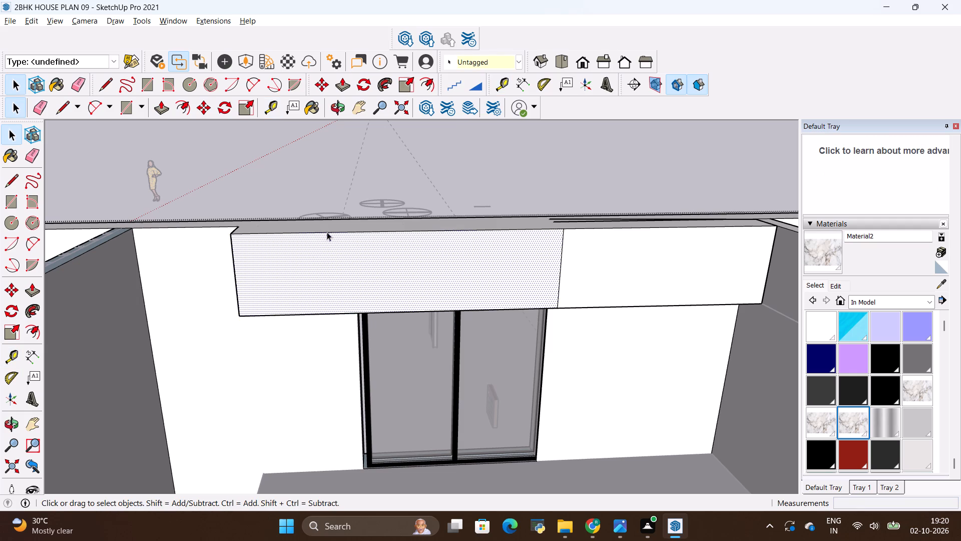
{"action": "right_click", "coordinate": [327, 231]}
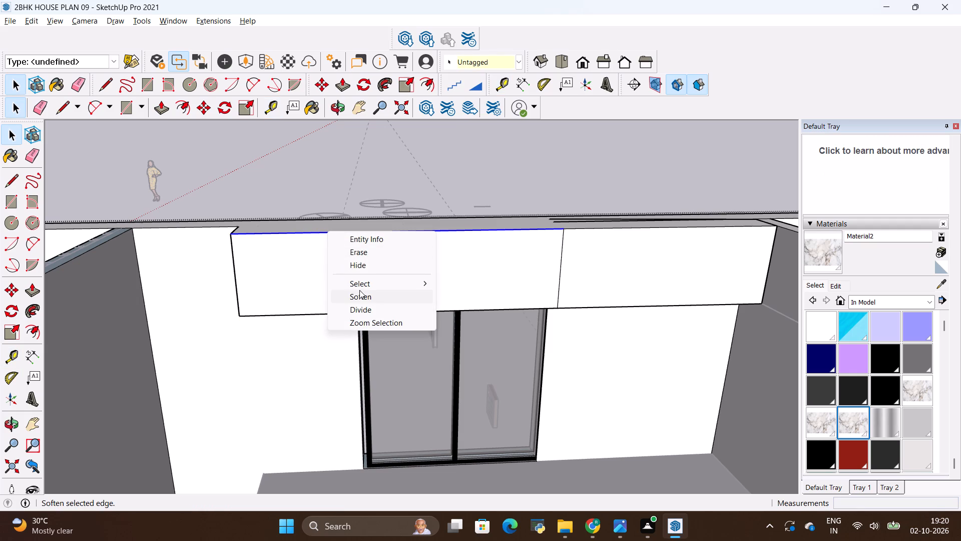
{"action": "left_click", "coordinate": [363, 308]}
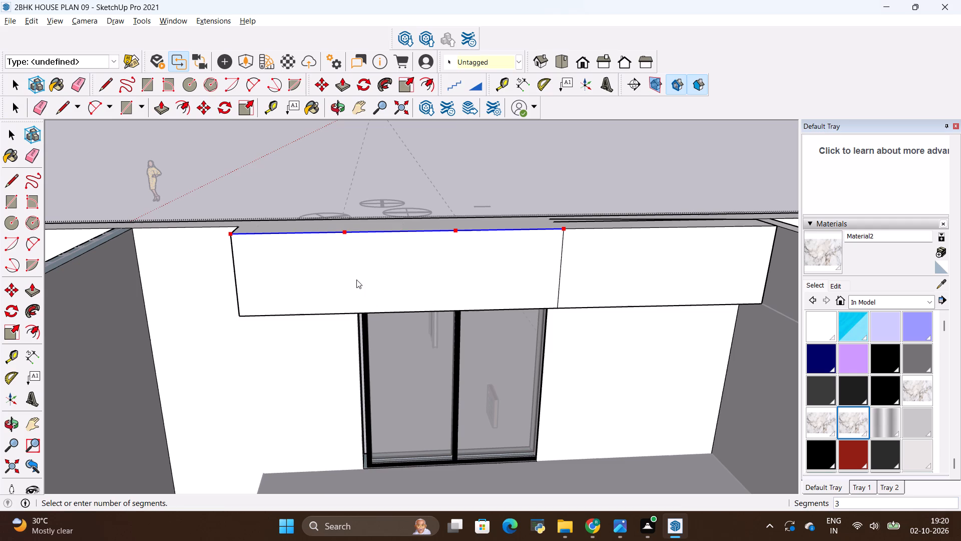
{"action": "left_click", "coordinate": [356, 280]}
Draw two 2' vertical lines from the division points to the bottom edge of the overhead block above the window, making three panels.
{"action": "key", "text": "l"}
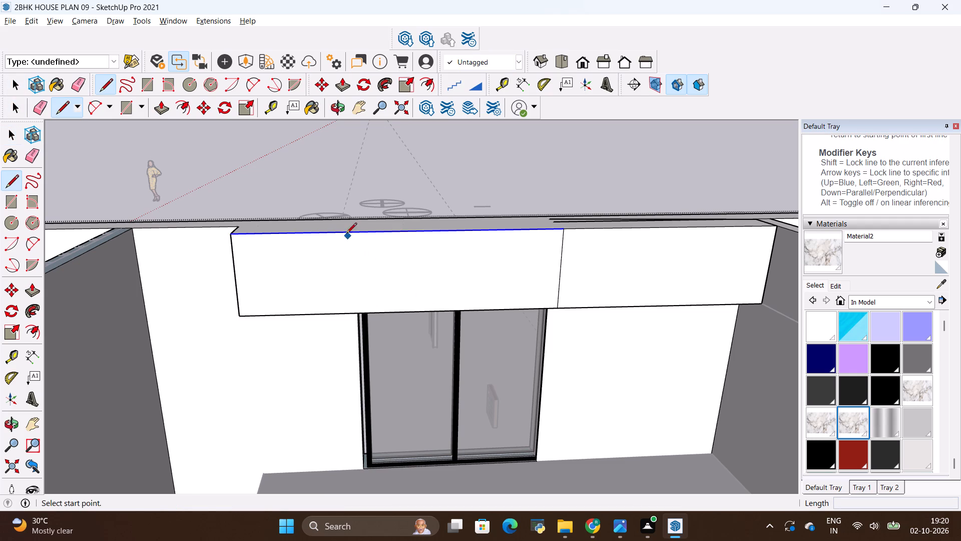
{"action": "left_click", "coordinate": [346, 232]}
{"action": "left_click", "coordinate": [352, 316]}
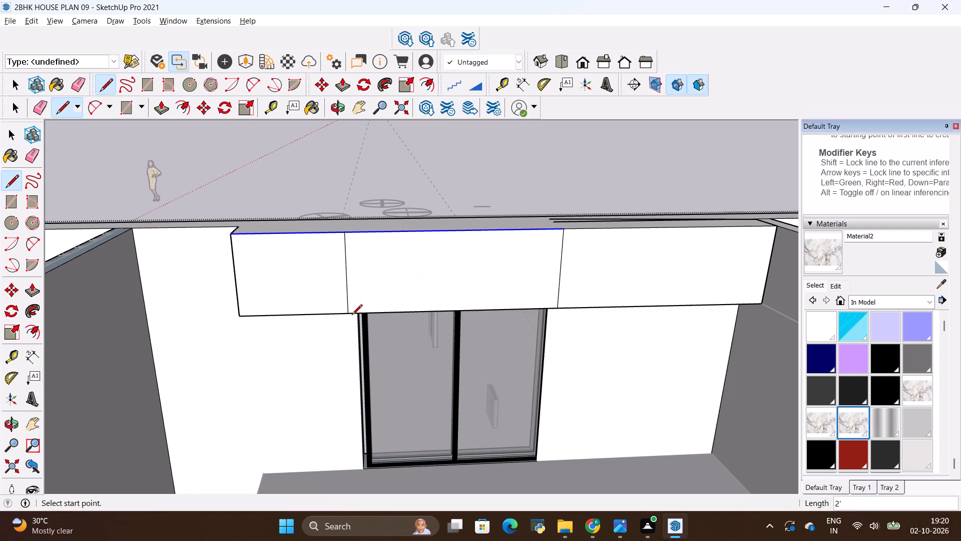
{"action": "left_click", "coordinate": [460, 229]}
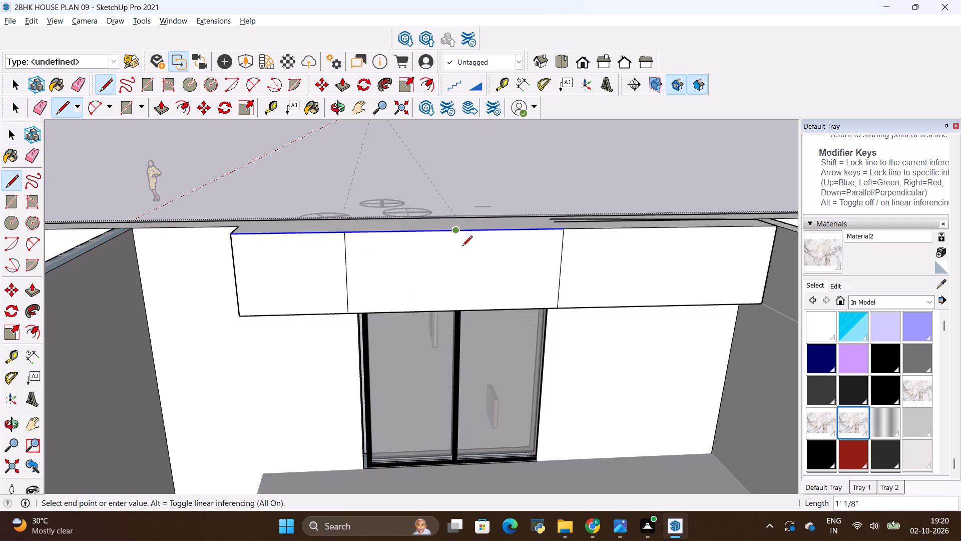
{"action": "left_click", "coordinate": [459, 311]}
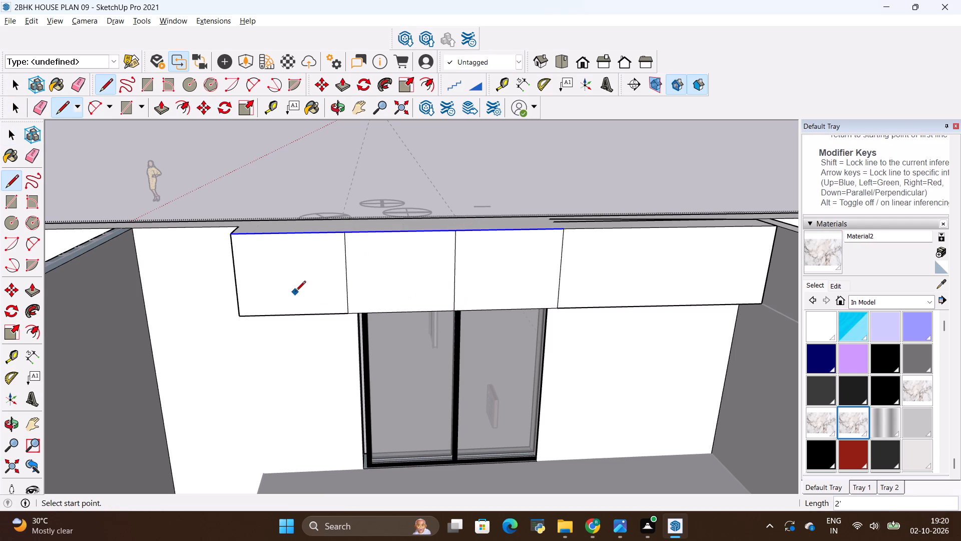
{"action": "key", "text": "Escape"}
{"action": "key", "text": "space"}
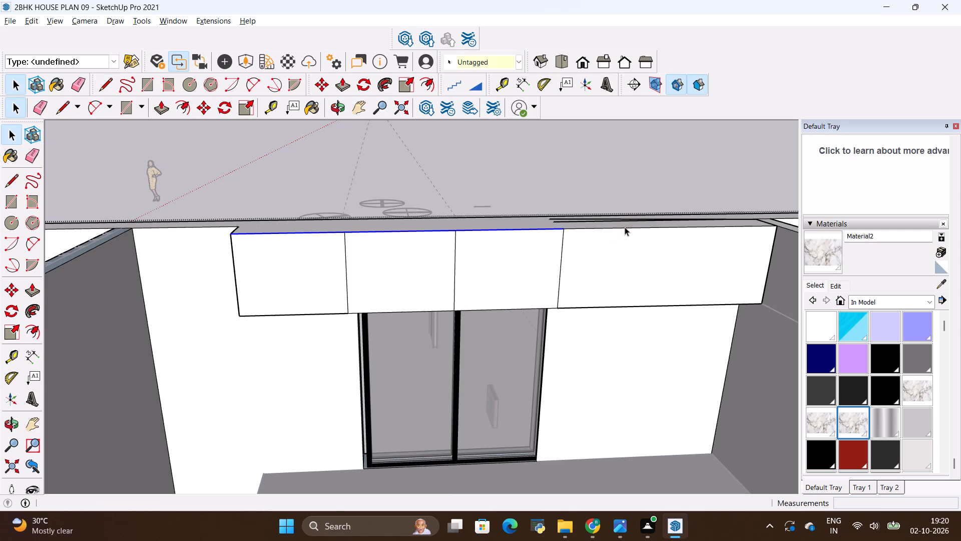
Divide the adjoining overhead block's top front edge into 2 equal segments and draw a vertical line from its midpoint to the bottom edge.
{"action": "left_click", "coordinate": [625, 225]}
{"action": "left_click", "coordinate": [623, 226]}
{"action": "right_click", "coordinate": [624, 226]}
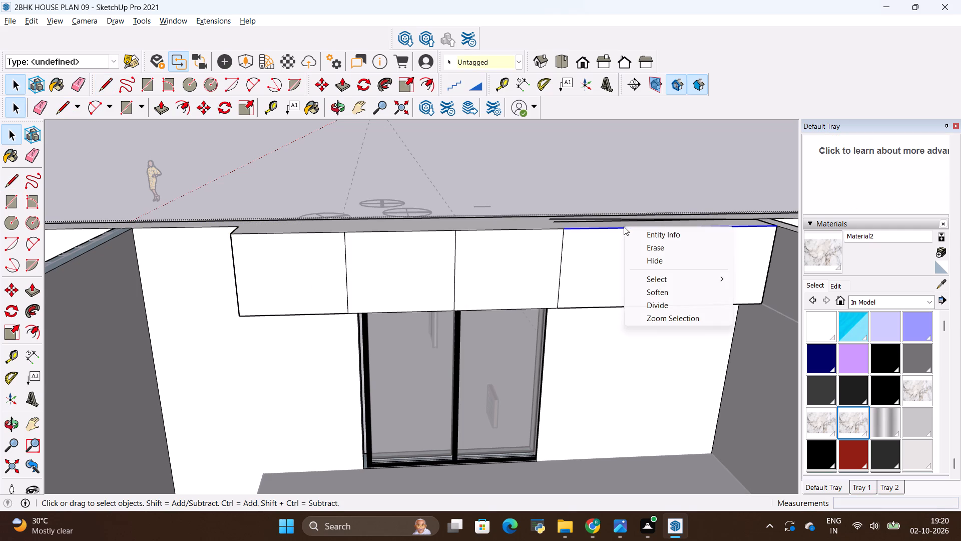
{"action": "left_click", "coordinate": [660, 299]}
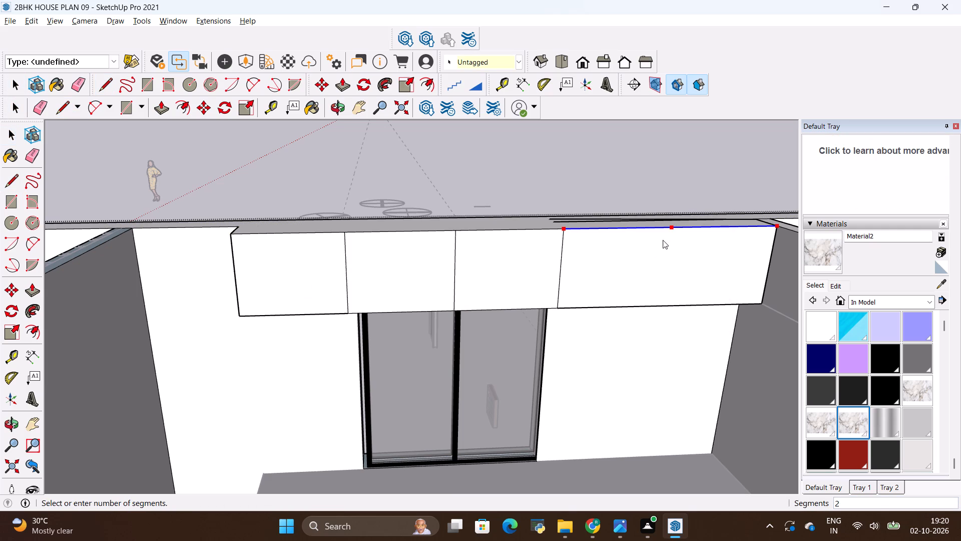
{"action": "key", "text": "l"}
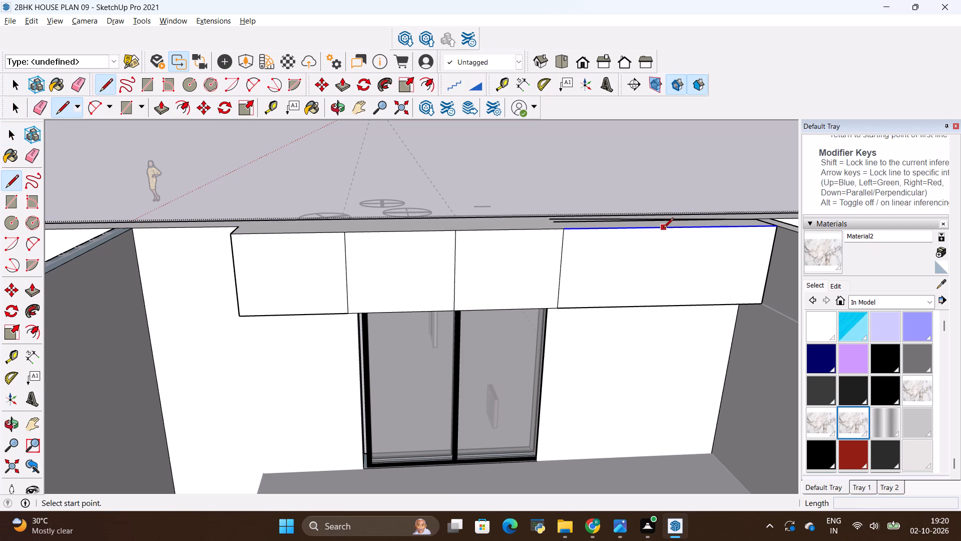
{"action": "left_click", "coordinate": [668, 228]}
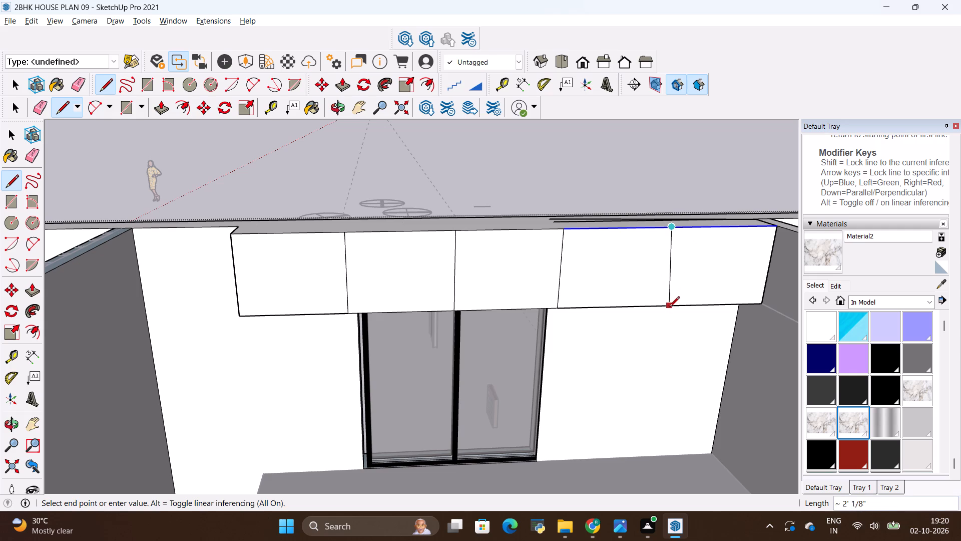
{"action": "left_click", "coordinate": [664, 308]}
{"action": "key", "text": "Escape"}
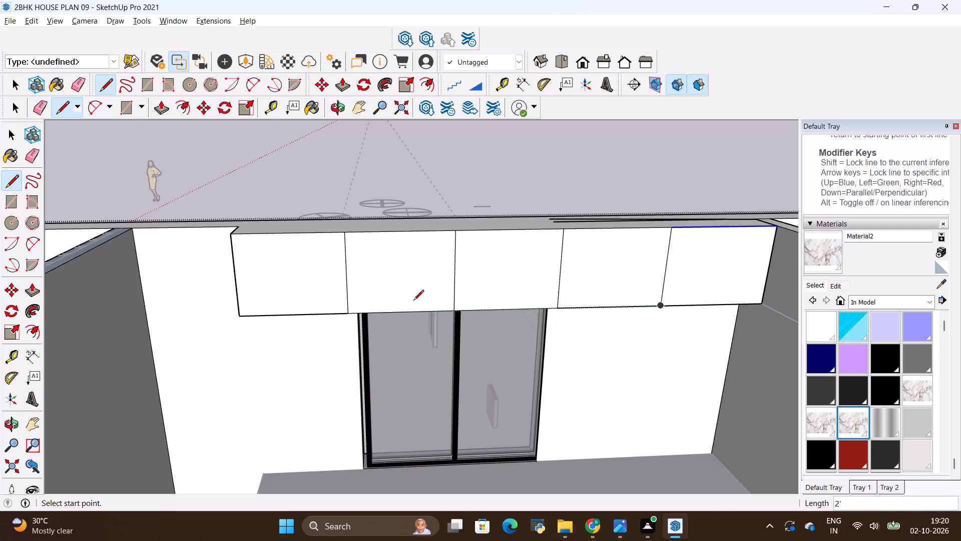
Copy all four vertical panel division lines on the overhead cabinet fronts sideways by .5" to form narrow gap strips.
{"action": "scroll", "coordinate": [407, 297], "scroll_direction": "down", "scroll_amount": 2}
{"action": "scroll", "coordinate": [365, 284], "scroll_direction": "up", "scroll_amount": 4}
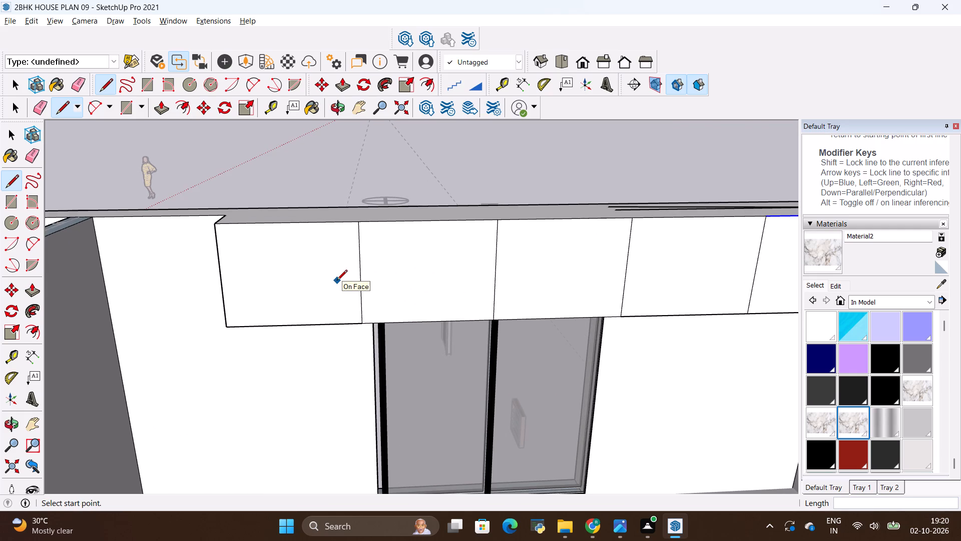
{"action": "scroll", "coordinate": [350, 273], "scroll_direction": "down", "scroll_amount": 8}
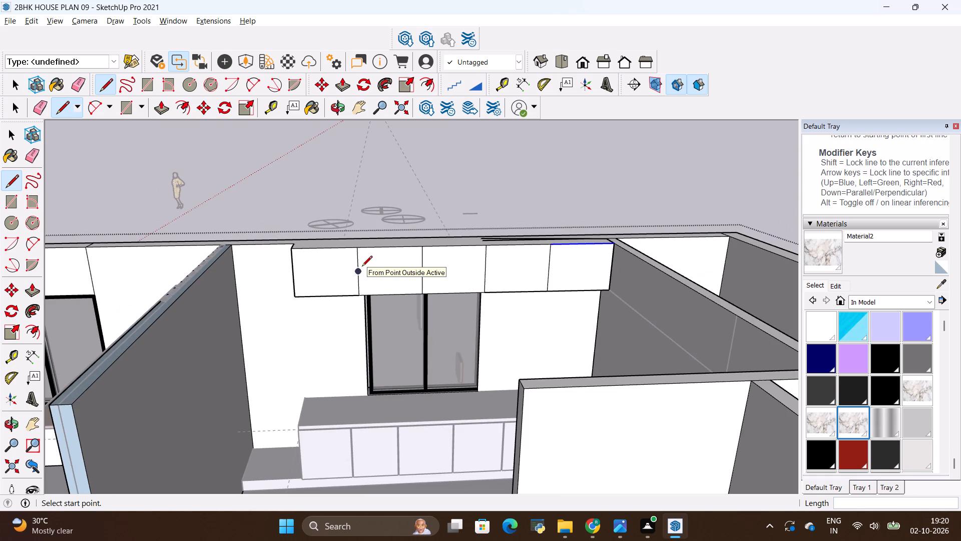
{"action": "scroll", "coordinate": [355, 267], "scroll_direction": "down", "scroll_amount": 5}
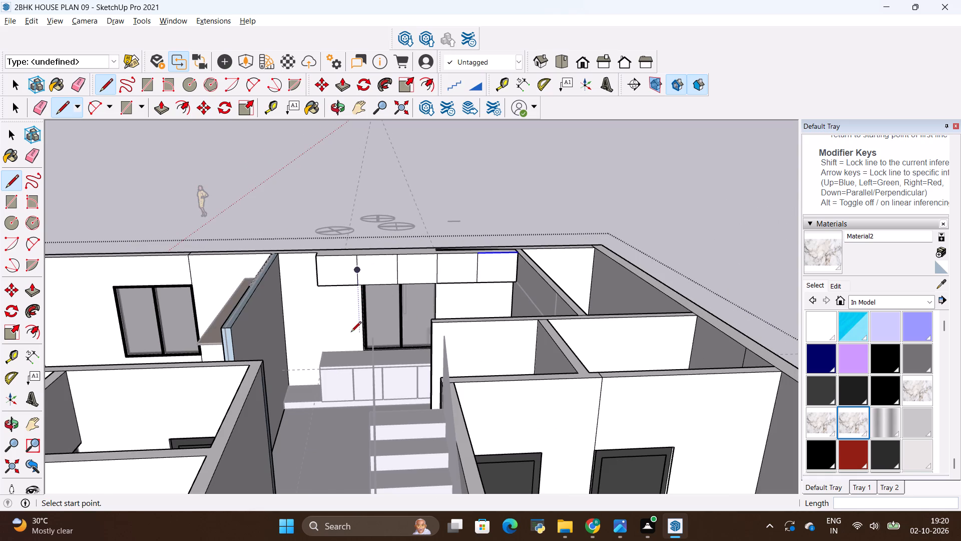
{"action": "middle_click_drag", "start_coordinate": [351, 333], "coordinate": [416, 364]}
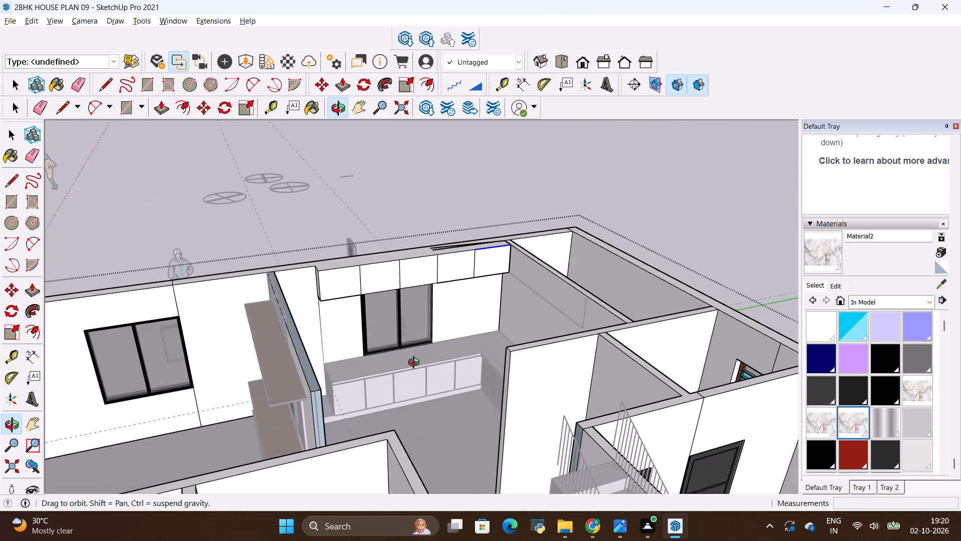
{"action": "middle_click_drag", "start_coordinate": [416, 364], "coordinate": [415, 364]}
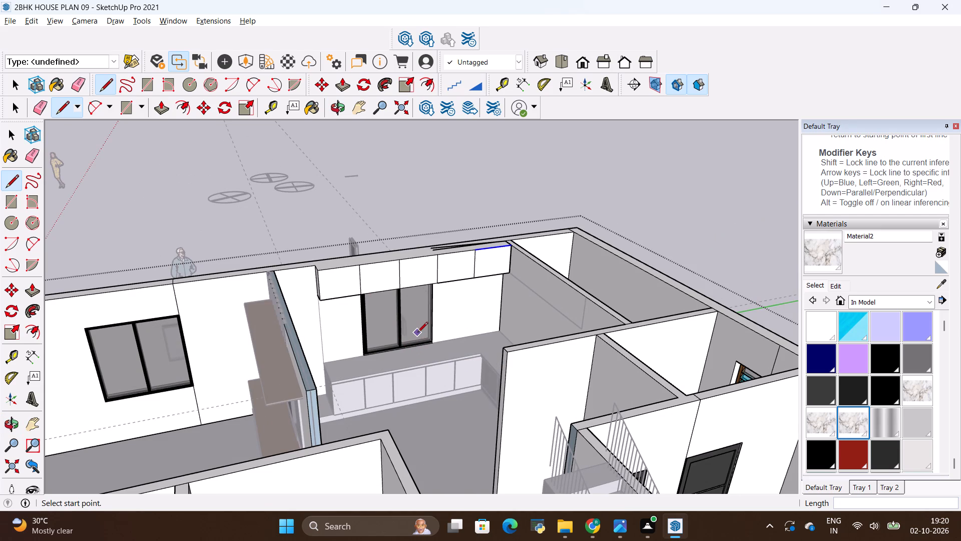
{"action": "scroll", "coordinate": [399, 287], "scroll_direction": "up", "scroll_amount": 10}
{"action": "key", "text": "space"}
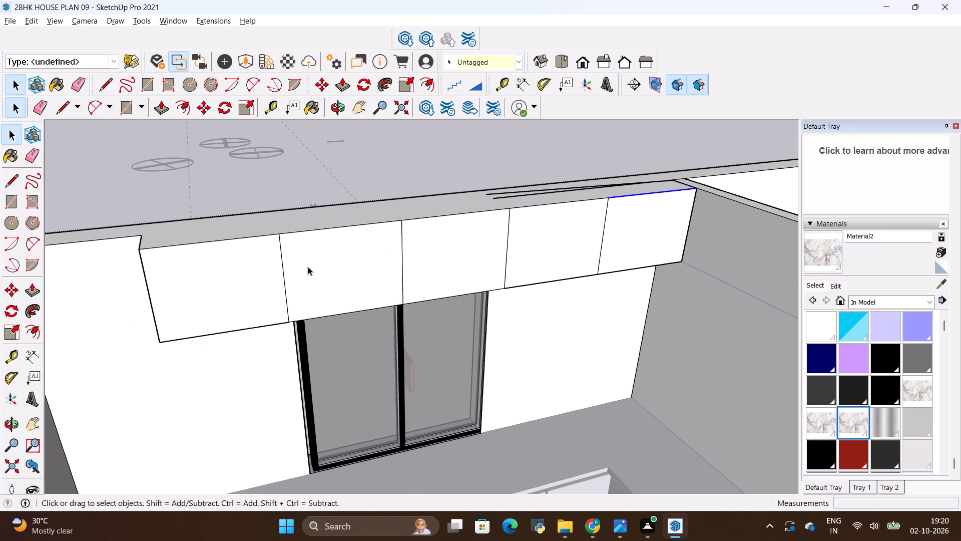
{"action": "left_click", "coordinate": [283, 279]}
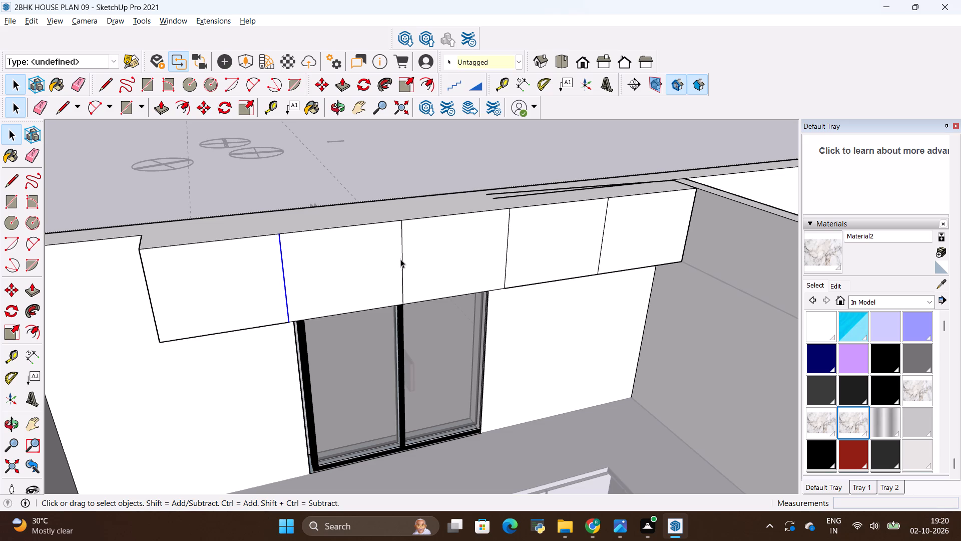
{"action": "left_click", "coordinate": [402, 259], "text": "ctrl"}
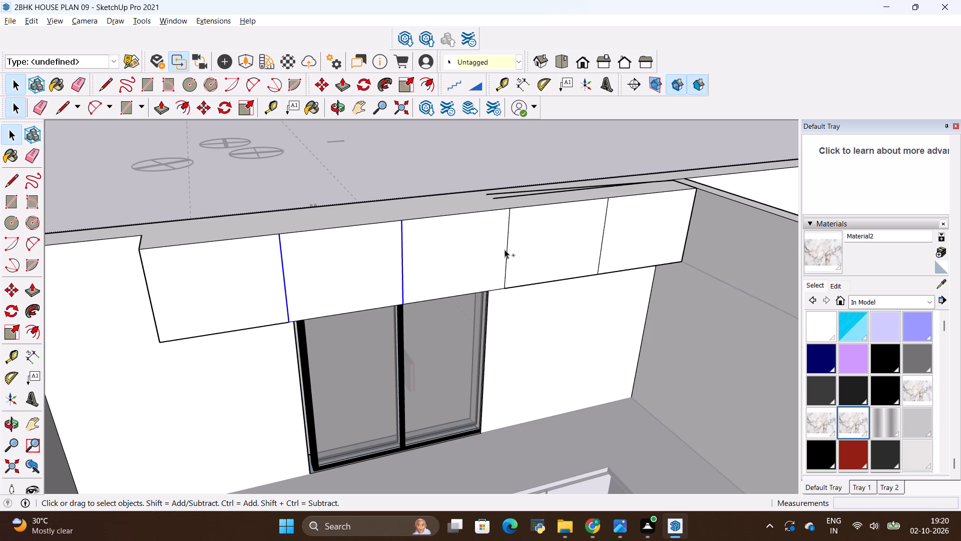
{"action": "left_click", "coordinate": [507, 249], "text": "ctrl"}
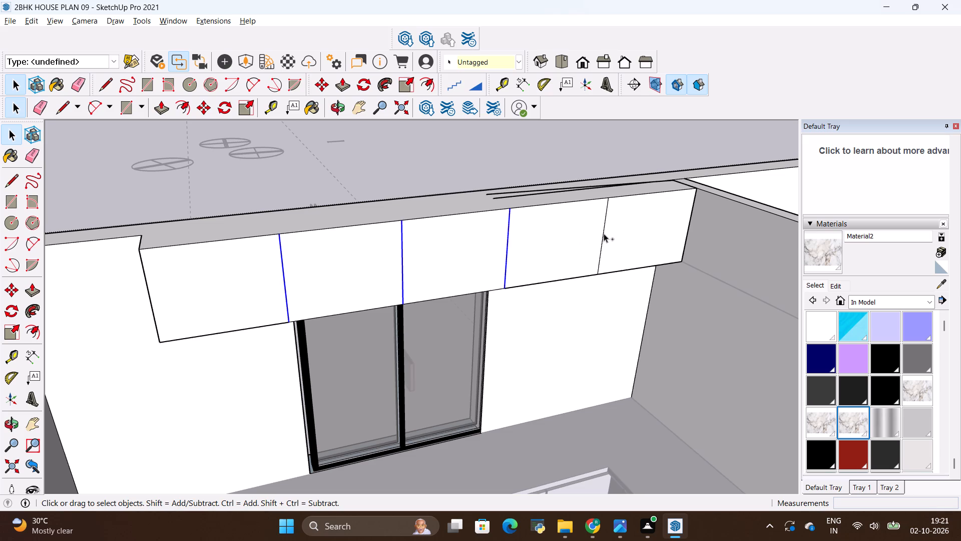
{"action": "left_click", "coordinate": [603, 233], "text": "ctrl"}
{"action": "key", "text": "m"}
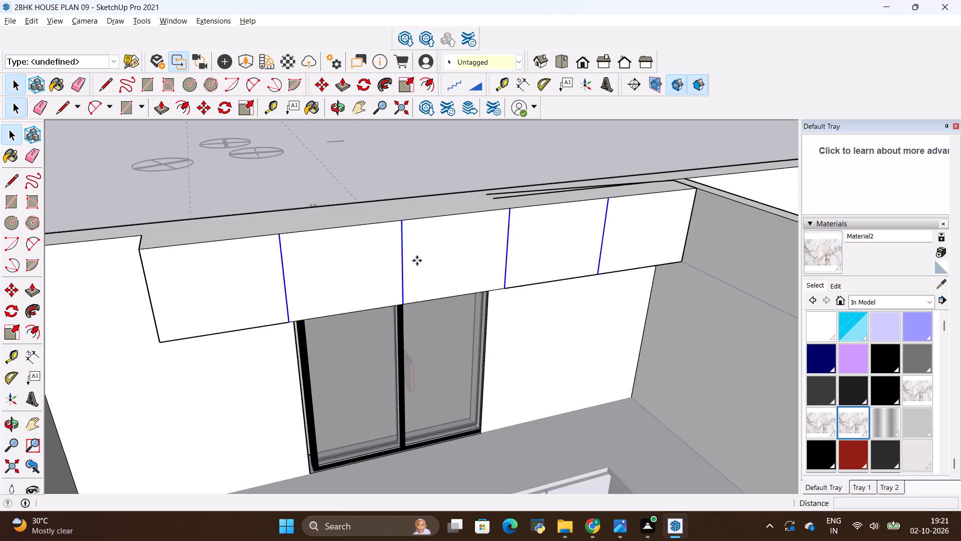
{"action": "left_click", "coordinate": [288, 294]}
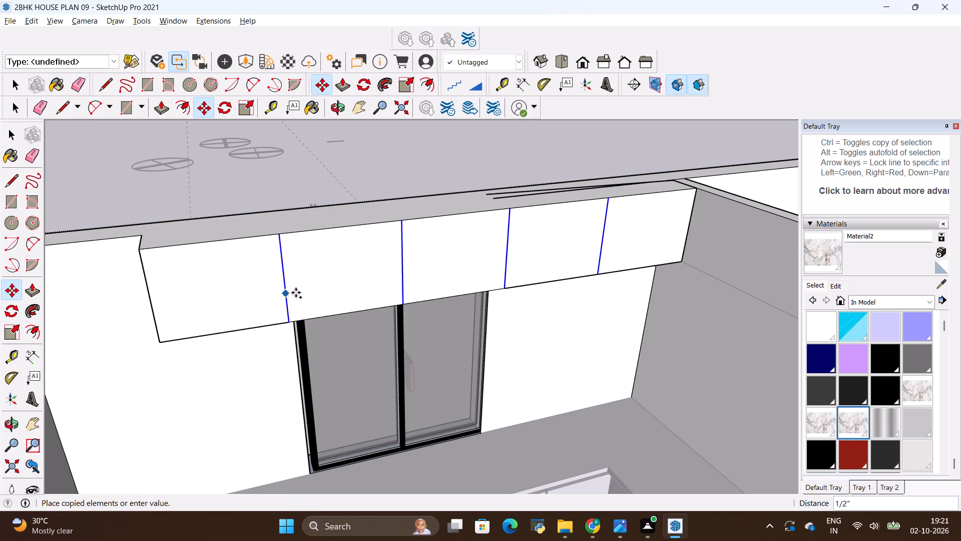
{"action": "type", "text": ".5"}
{"action": "key", "text": "shift+quotedbl"}
{"action": "key", "text": "Return"}
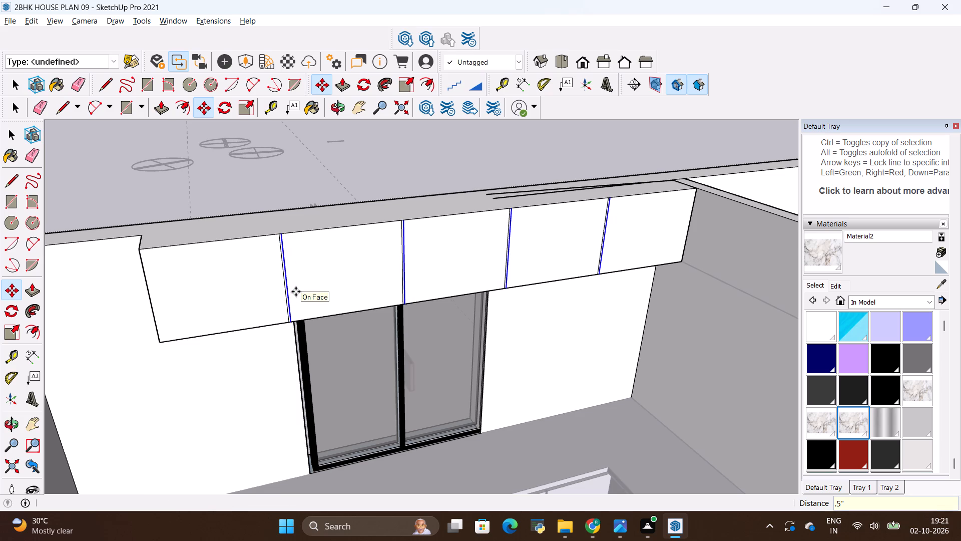
{"action": "key", "text": "Escape"}
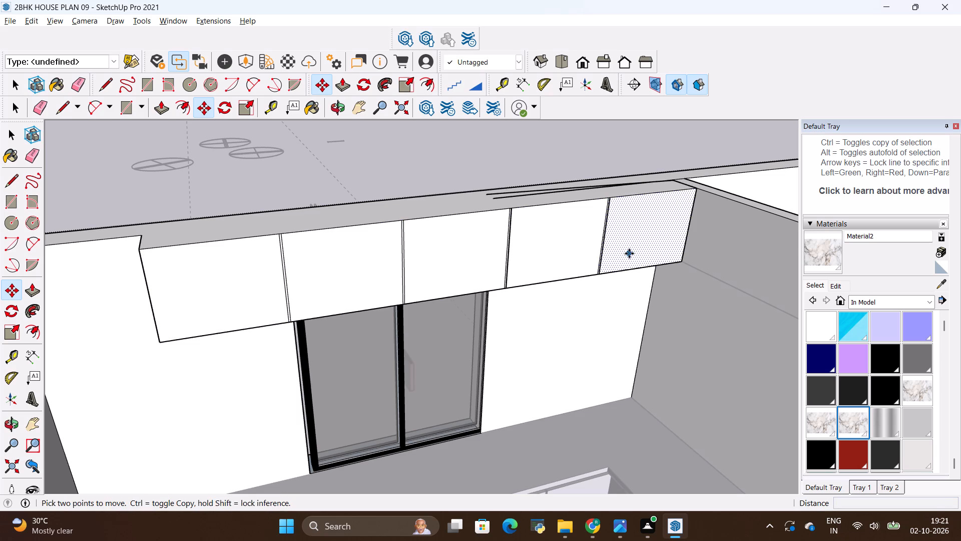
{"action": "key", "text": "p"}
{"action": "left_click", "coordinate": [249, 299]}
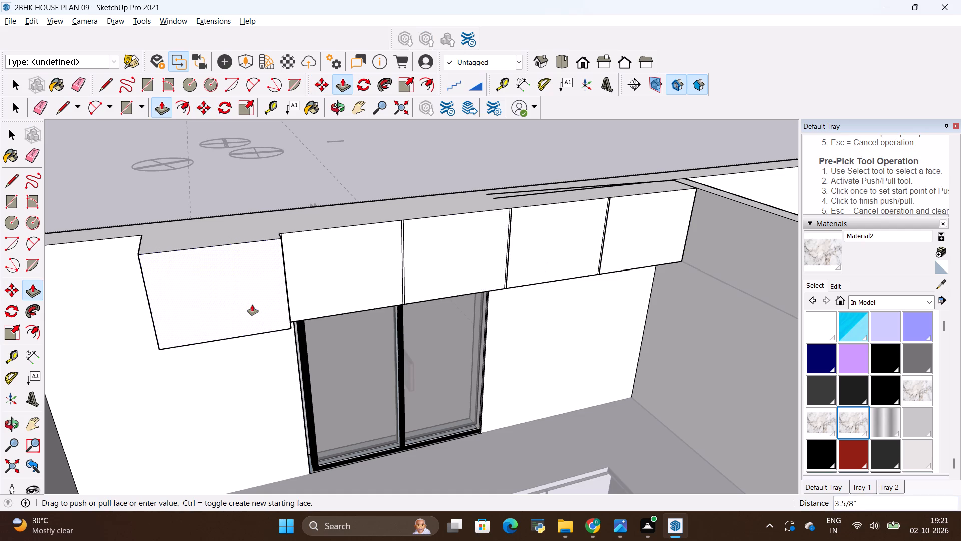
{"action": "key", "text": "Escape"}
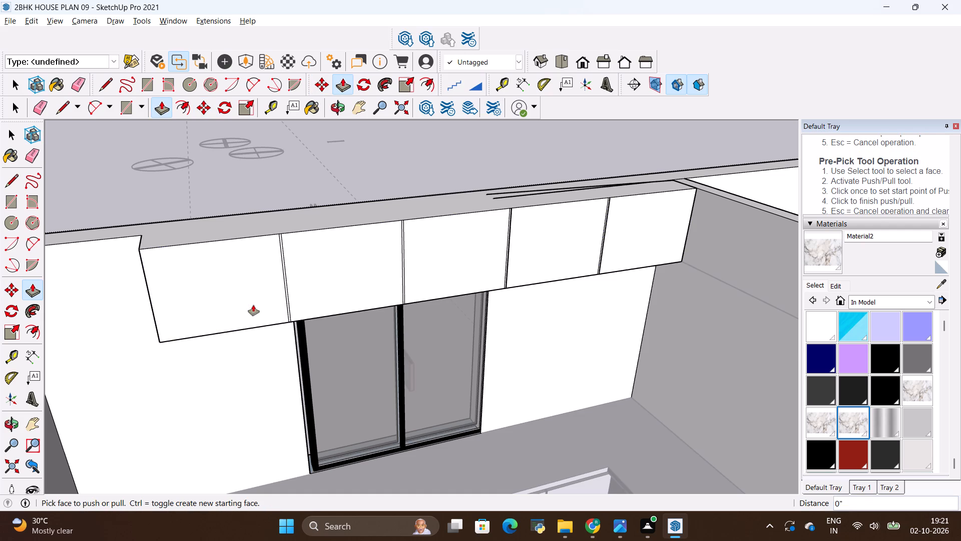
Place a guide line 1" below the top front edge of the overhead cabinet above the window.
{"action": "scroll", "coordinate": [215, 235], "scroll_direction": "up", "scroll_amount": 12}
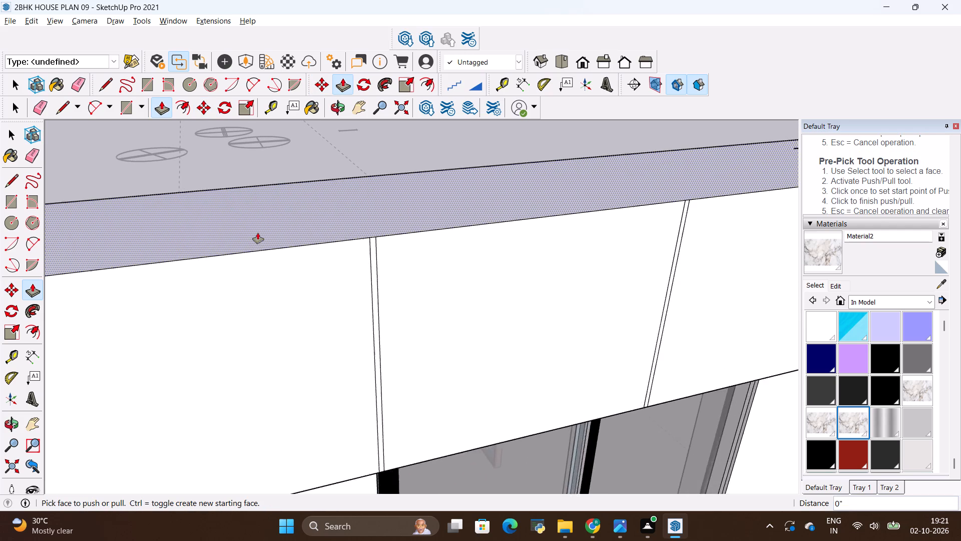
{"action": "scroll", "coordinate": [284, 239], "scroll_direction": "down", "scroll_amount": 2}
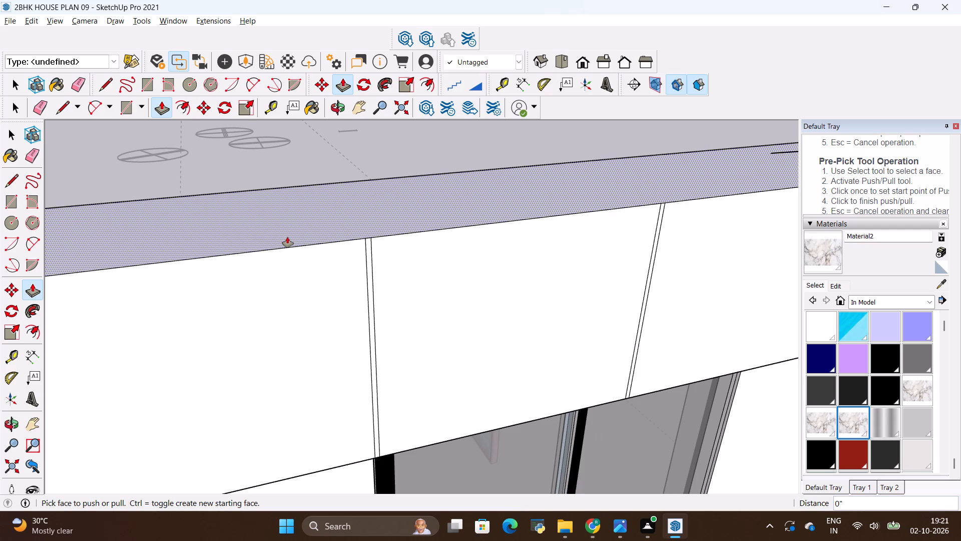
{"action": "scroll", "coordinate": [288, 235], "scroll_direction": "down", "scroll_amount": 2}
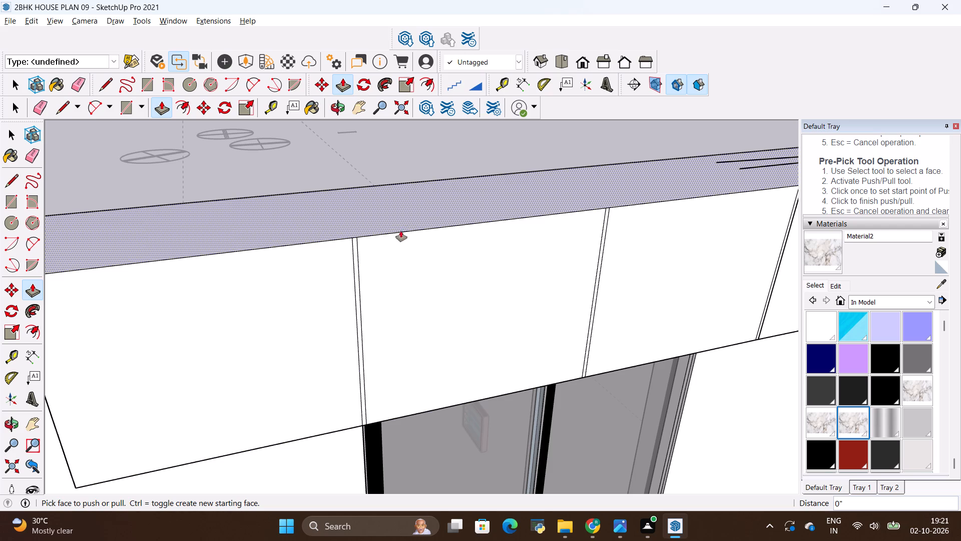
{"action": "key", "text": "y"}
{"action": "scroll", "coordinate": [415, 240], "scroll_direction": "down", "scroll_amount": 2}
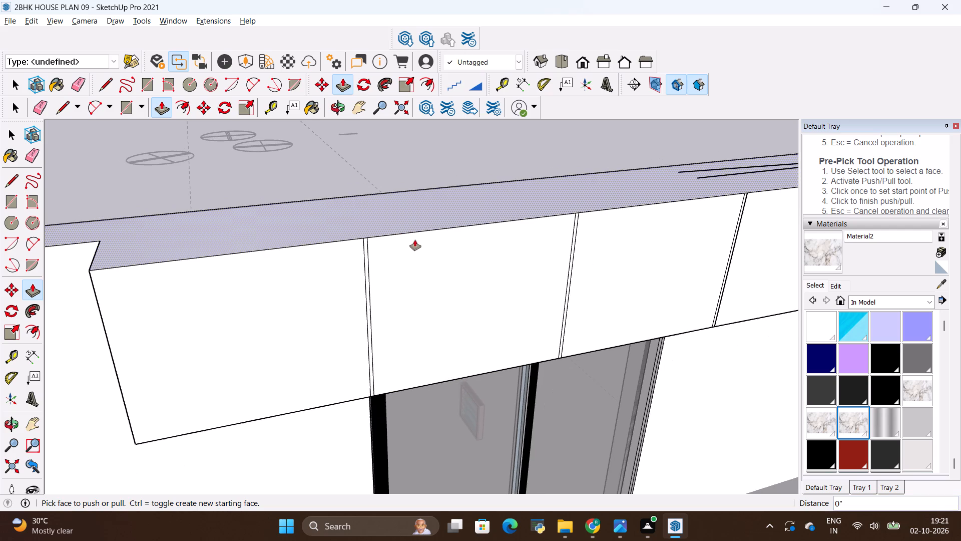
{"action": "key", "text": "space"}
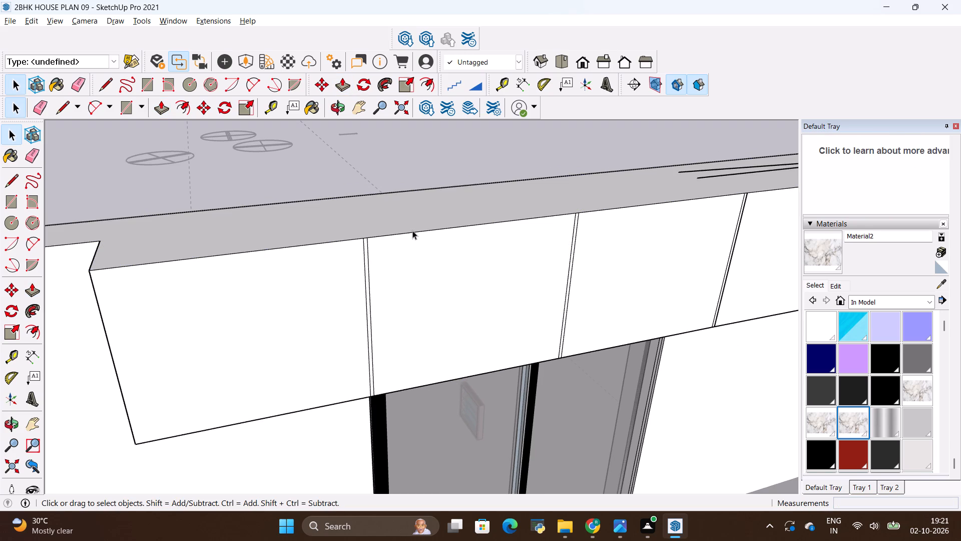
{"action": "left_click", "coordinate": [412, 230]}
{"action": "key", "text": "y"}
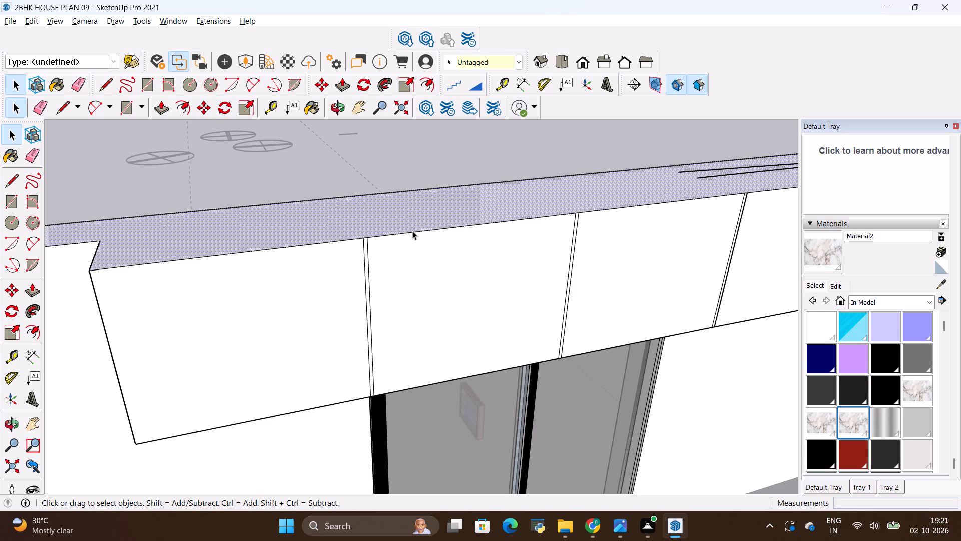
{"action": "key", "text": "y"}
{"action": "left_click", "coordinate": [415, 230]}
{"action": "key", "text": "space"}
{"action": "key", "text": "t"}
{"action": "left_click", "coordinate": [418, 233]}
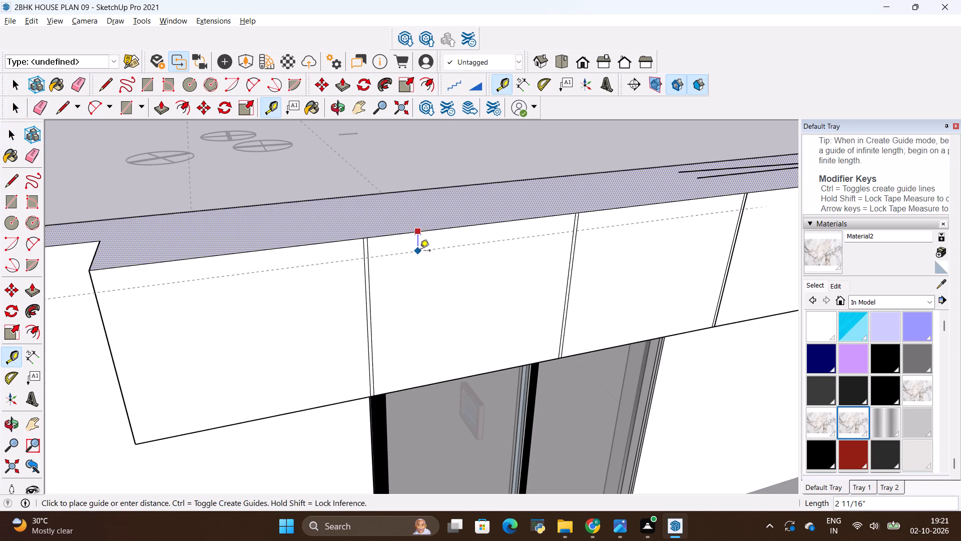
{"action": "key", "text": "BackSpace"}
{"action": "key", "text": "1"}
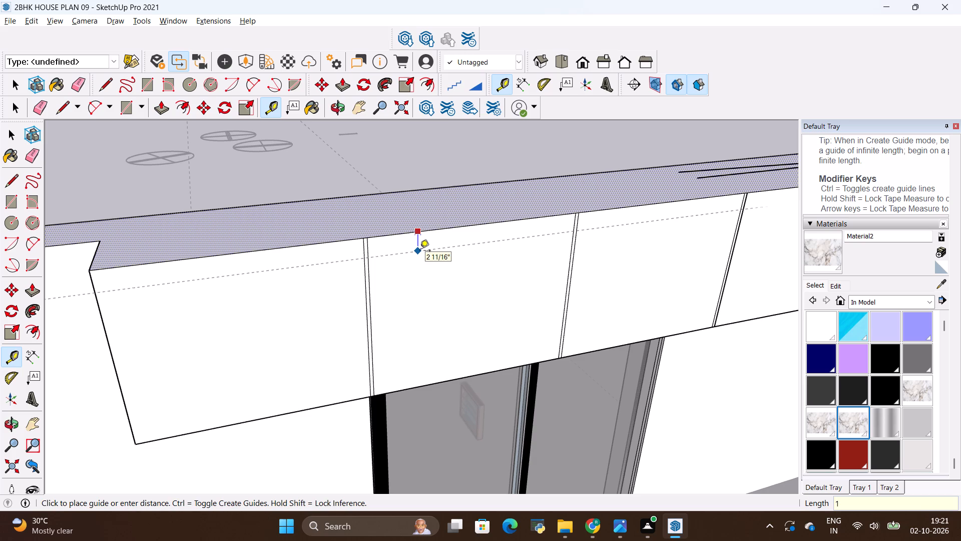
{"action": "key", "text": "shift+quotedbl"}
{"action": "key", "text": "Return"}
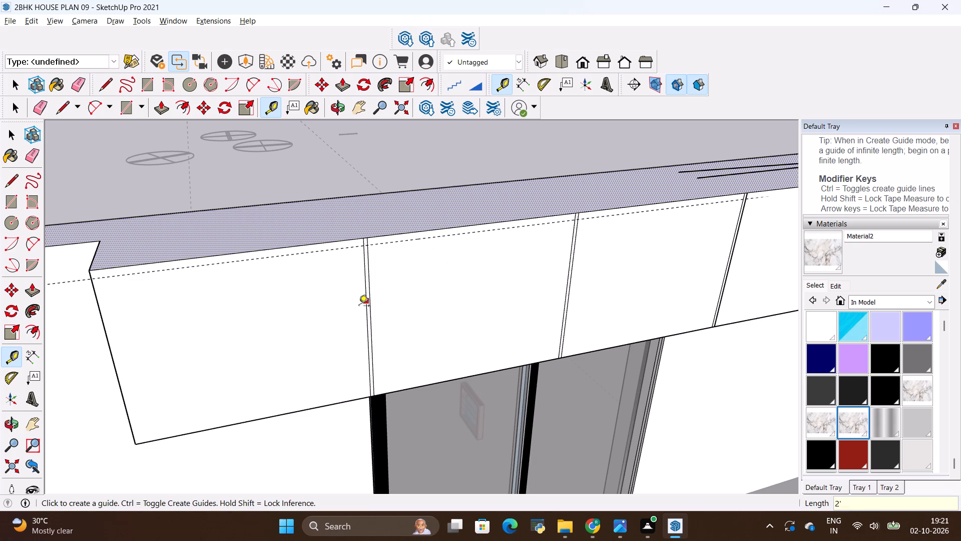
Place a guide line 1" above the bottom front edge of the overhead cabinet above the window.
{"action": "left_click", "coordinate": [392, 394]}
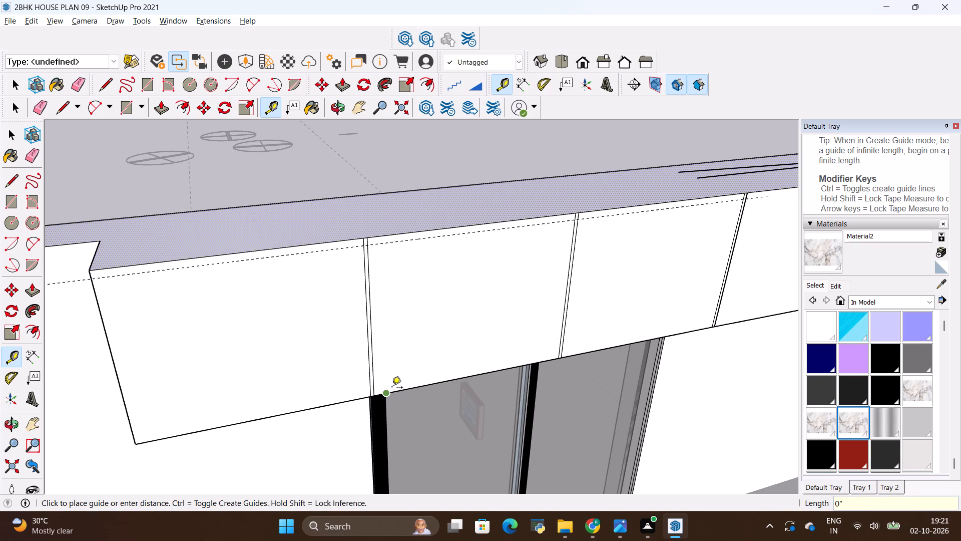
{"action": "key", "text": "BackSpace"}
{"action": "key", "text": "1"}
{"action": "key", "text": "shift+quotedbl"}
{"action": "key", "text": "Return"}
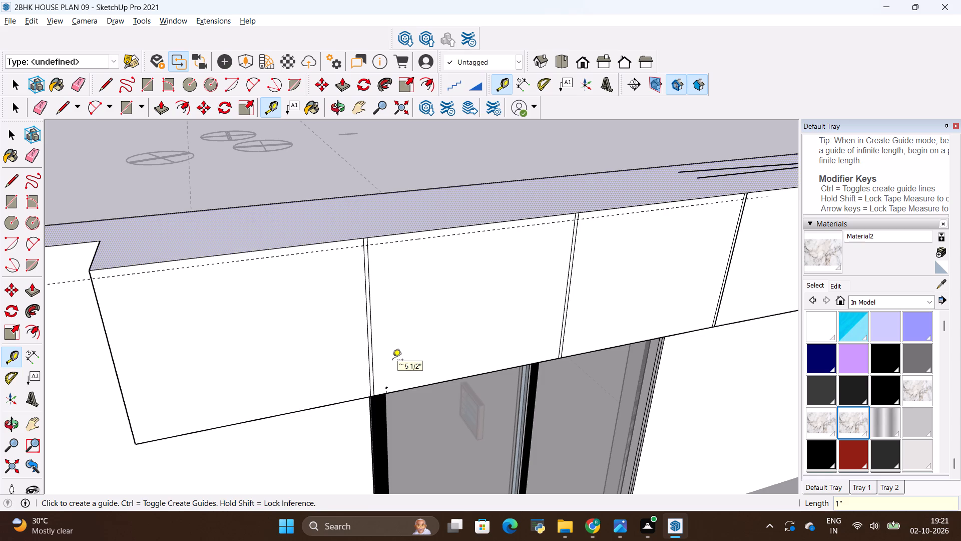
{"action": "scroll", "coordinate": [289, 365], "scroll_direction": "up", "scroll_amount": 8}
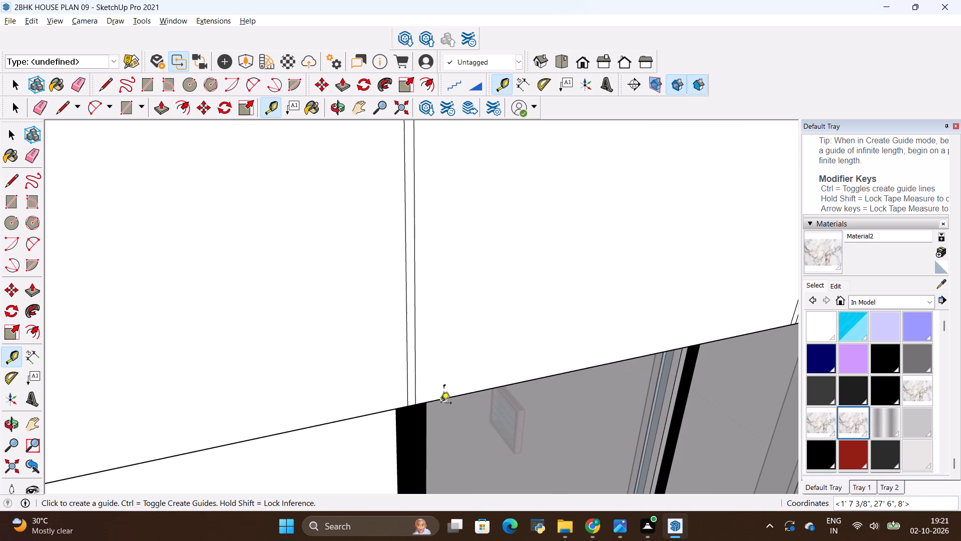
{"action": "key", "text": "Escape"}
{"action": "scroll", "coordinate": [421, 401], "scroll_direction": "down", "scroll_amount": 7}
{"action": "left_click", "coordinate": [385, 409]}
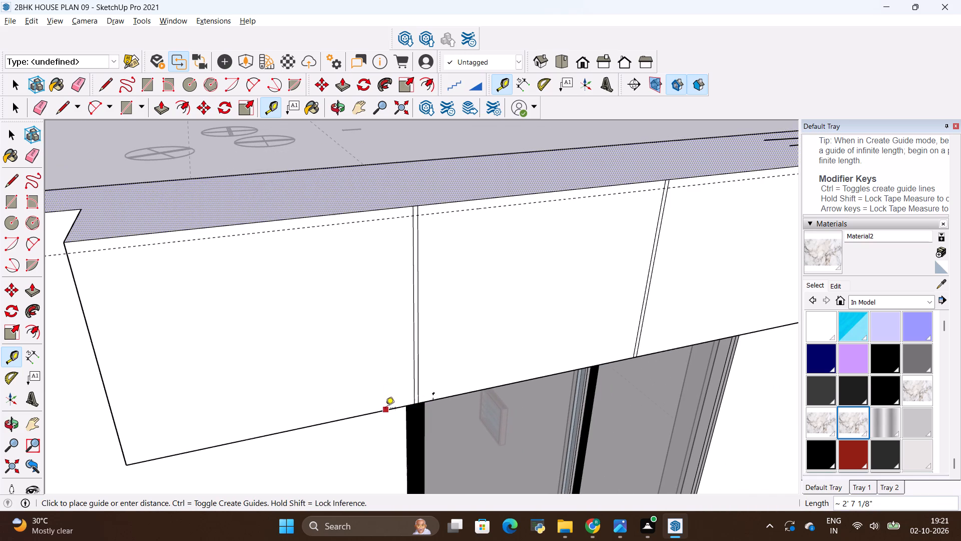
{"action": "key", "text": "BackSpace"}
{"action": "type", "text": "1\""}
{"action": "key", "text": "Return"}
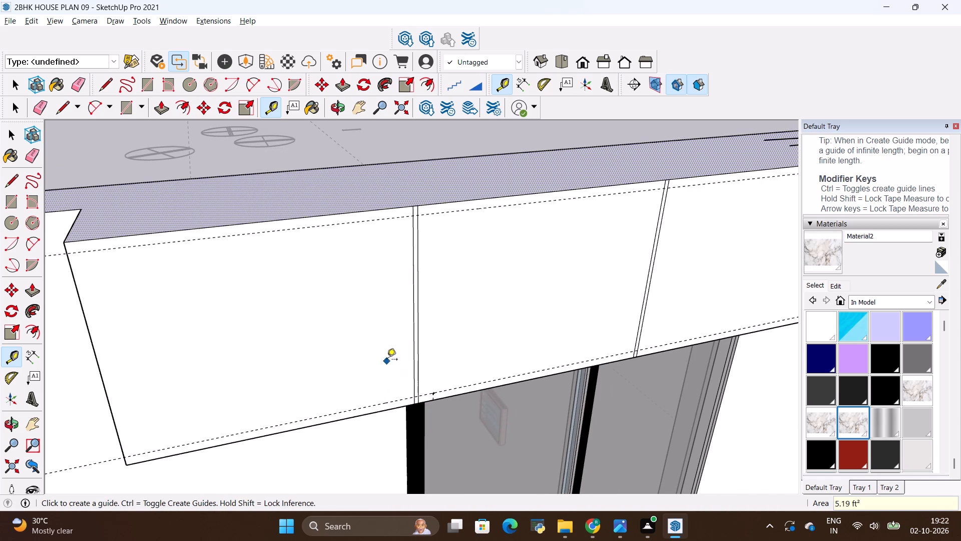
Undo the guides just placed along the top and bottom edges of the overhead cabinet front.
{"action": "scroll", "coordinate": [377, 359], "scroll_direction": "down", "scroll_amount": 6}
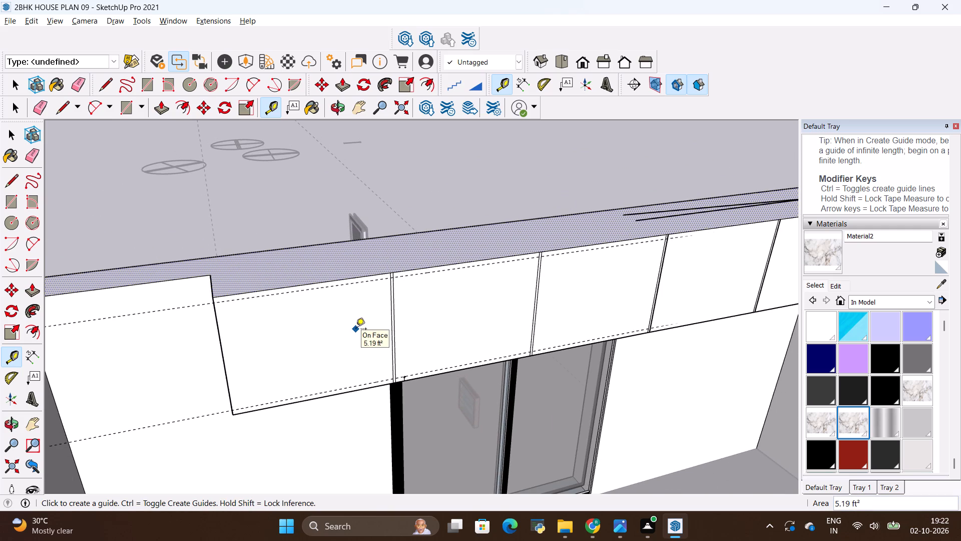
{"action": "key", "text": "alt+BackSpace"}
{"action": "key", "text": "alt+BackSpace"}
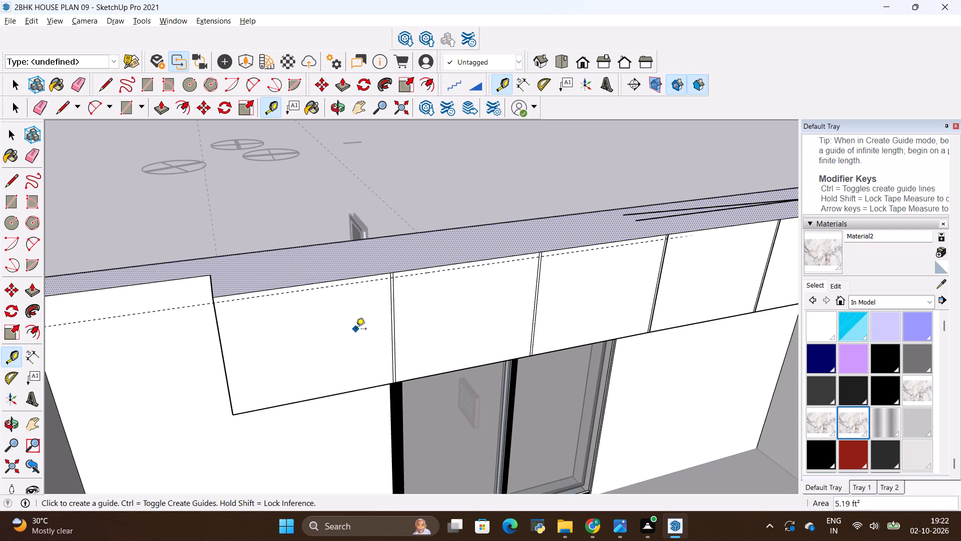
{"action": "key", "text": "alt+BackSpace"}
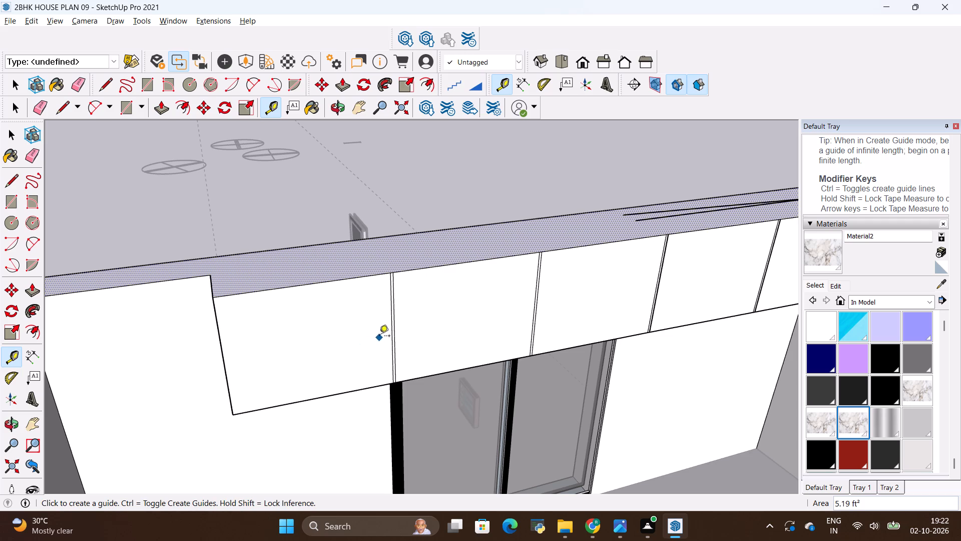
Push/Pull the three door panels of the overhead cabinet above the window outward by 1", leaving the narrow gap strips recessed.
{"action": "scroll", "coordinate": [379, 334], "scroll_direction": "up", "scroll_amount": 8}
{"action": "key", "text": "p"}
{"action": "left_click", "coordinate": [364, 307]}
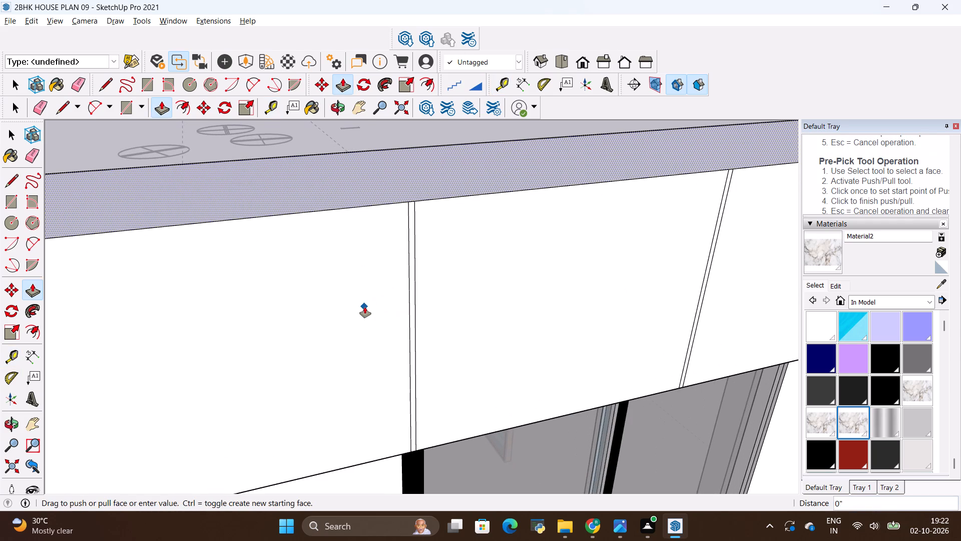
{"action": "key", "text": "Escape"}
{"action": "key", "text": "Escape"}
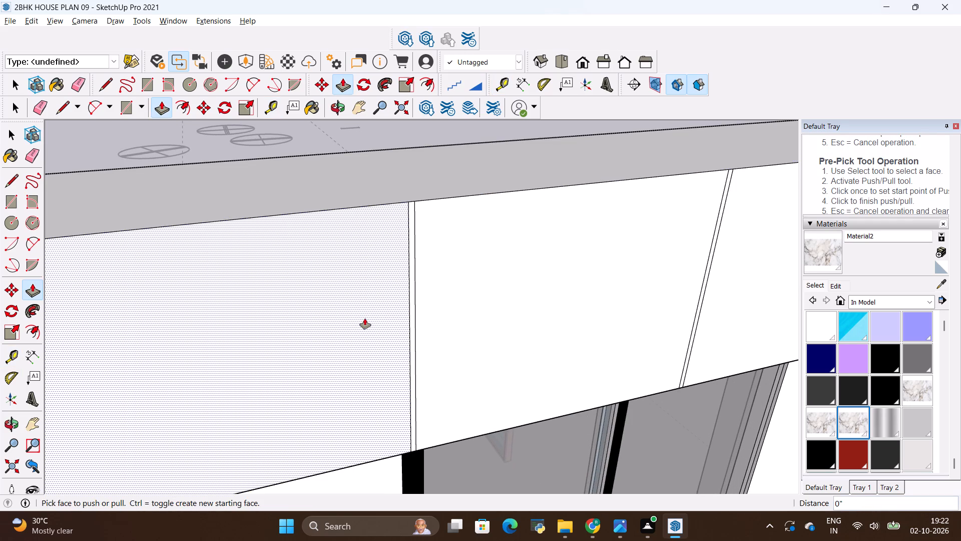
{"action": "left_click", "coordinate": [365, 319]}
{"action": "key", "text": "BackSpace"}
{"action": "key", "text": "1"}
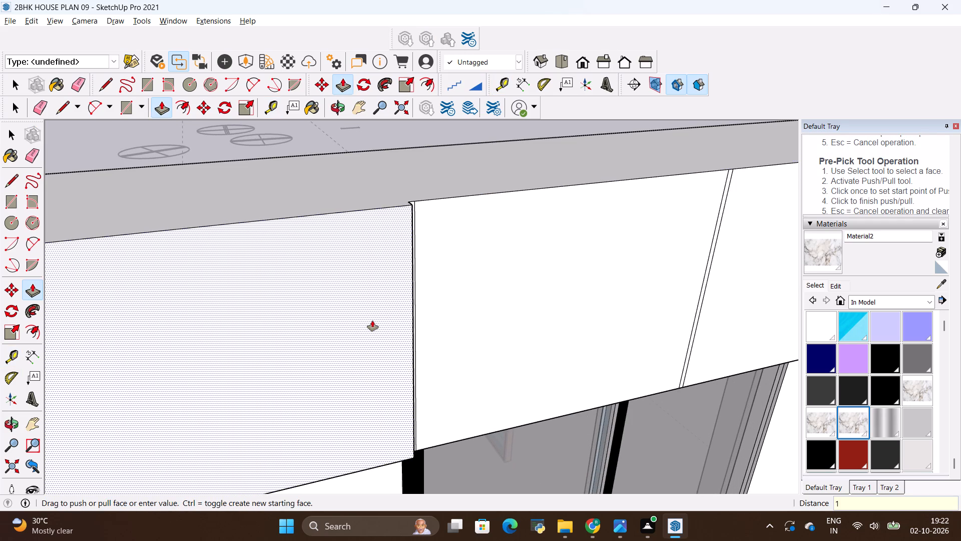
{"action": "key", "text": "shift+quotedbl"}
{"action": "key", "text": "Return"}
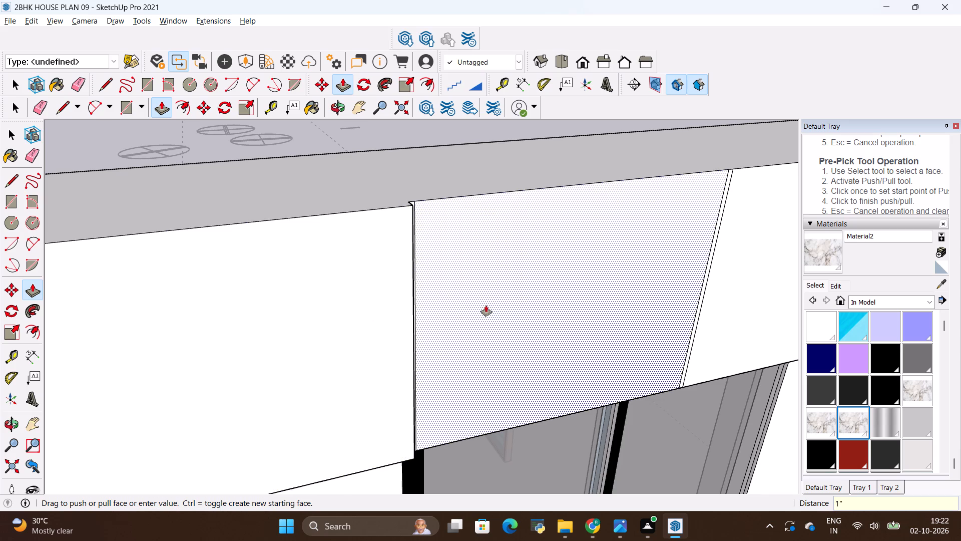
{"action": "double_click", "coordinate": [501, 308]}
{"action": "scroll", "coordinate": [309, 302], "scroll_direction": "down", "scroll_amount": 9}
{"action": "middle_click_drag", "start_coordinate": [334, 301], "coordinate": [323, 290]}
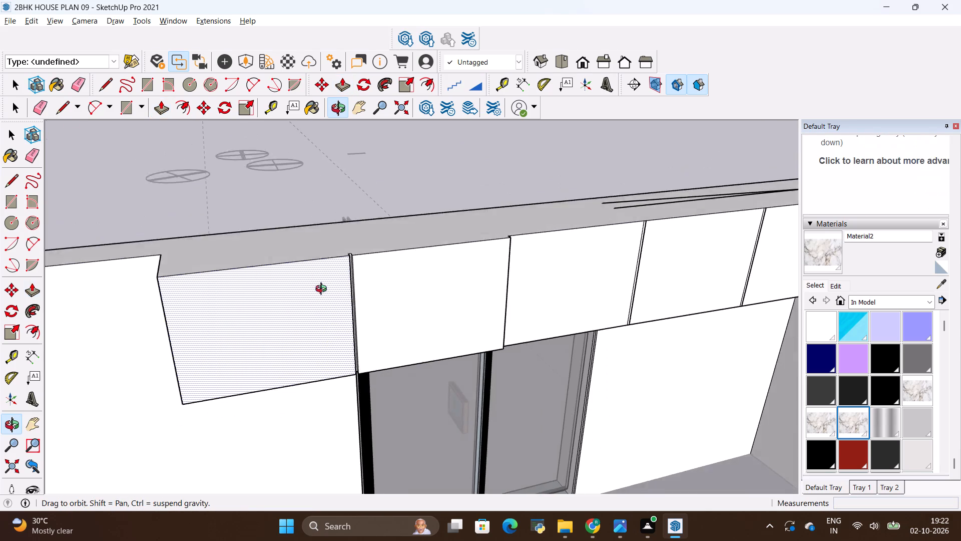
{"action": "middle_click_drag", "start_coordinate": [323, 290], "coordinate": [255, 250]}
{"action": "double_click", "coordinate": [516, 280]}
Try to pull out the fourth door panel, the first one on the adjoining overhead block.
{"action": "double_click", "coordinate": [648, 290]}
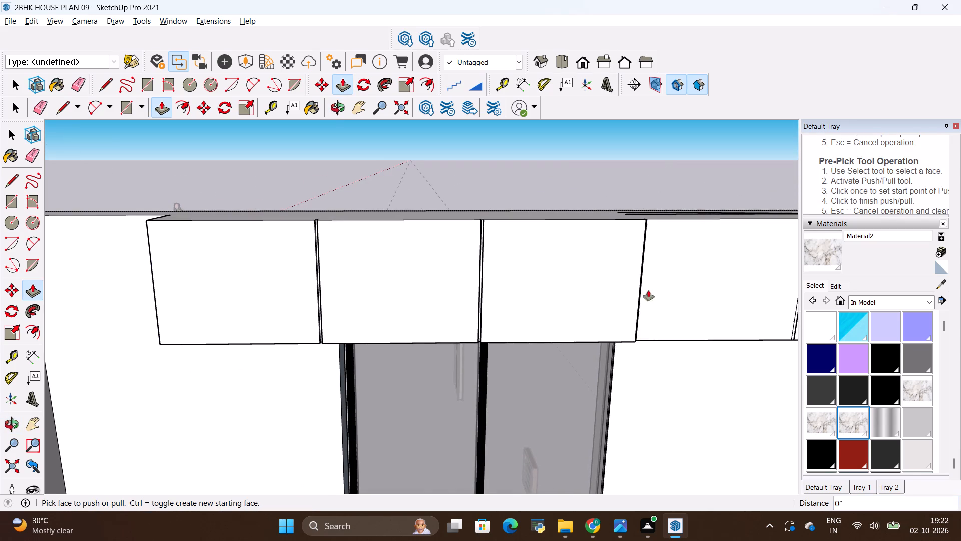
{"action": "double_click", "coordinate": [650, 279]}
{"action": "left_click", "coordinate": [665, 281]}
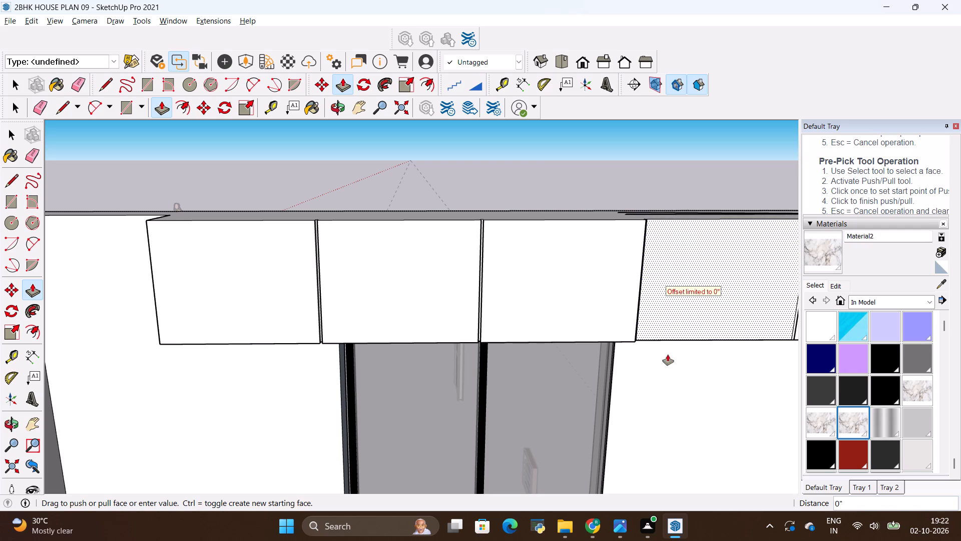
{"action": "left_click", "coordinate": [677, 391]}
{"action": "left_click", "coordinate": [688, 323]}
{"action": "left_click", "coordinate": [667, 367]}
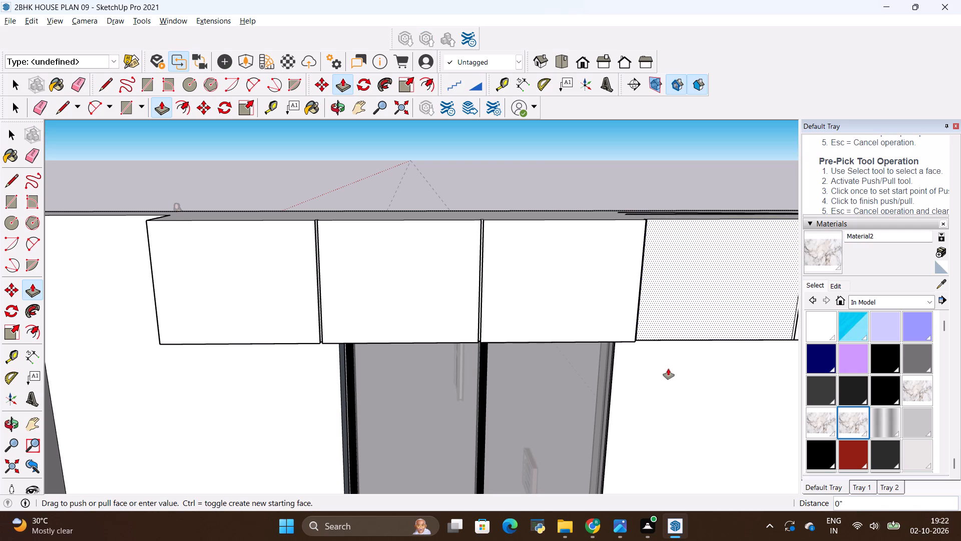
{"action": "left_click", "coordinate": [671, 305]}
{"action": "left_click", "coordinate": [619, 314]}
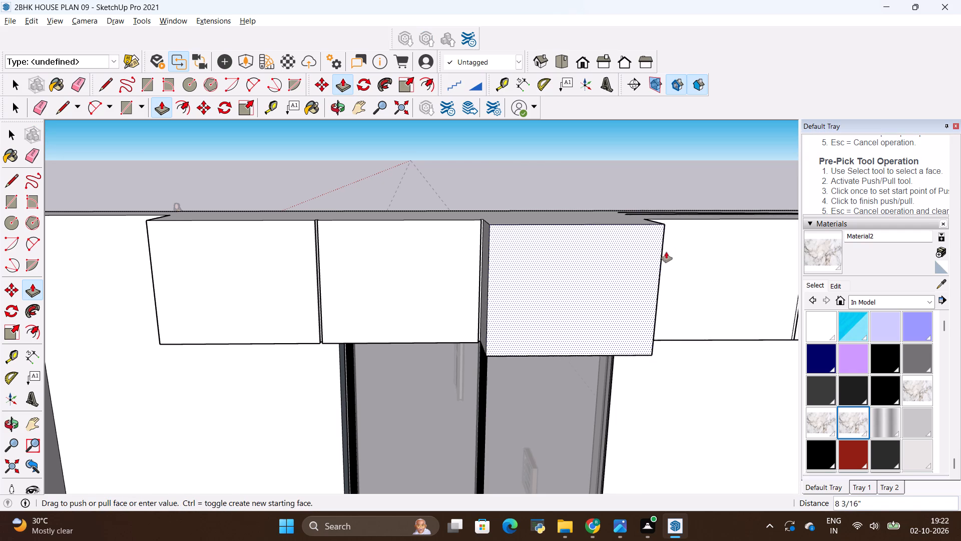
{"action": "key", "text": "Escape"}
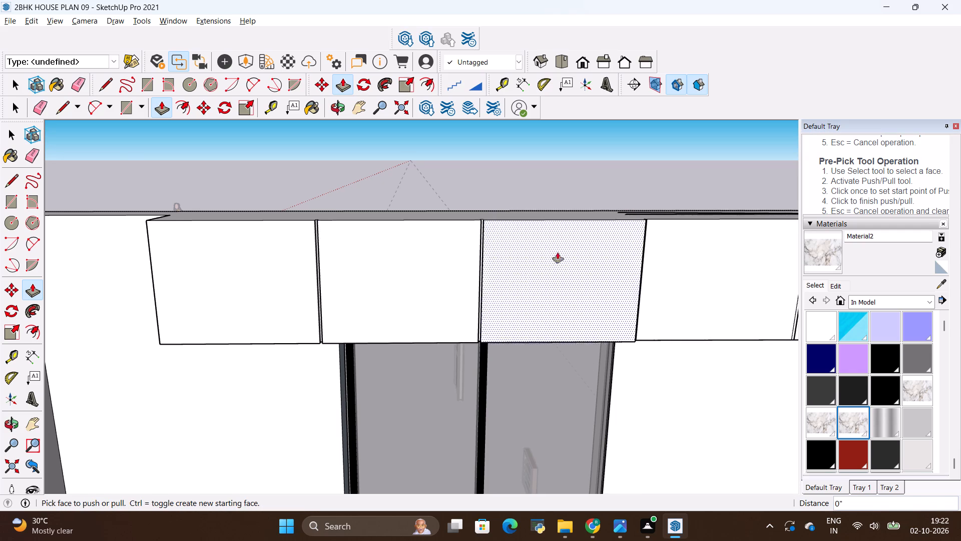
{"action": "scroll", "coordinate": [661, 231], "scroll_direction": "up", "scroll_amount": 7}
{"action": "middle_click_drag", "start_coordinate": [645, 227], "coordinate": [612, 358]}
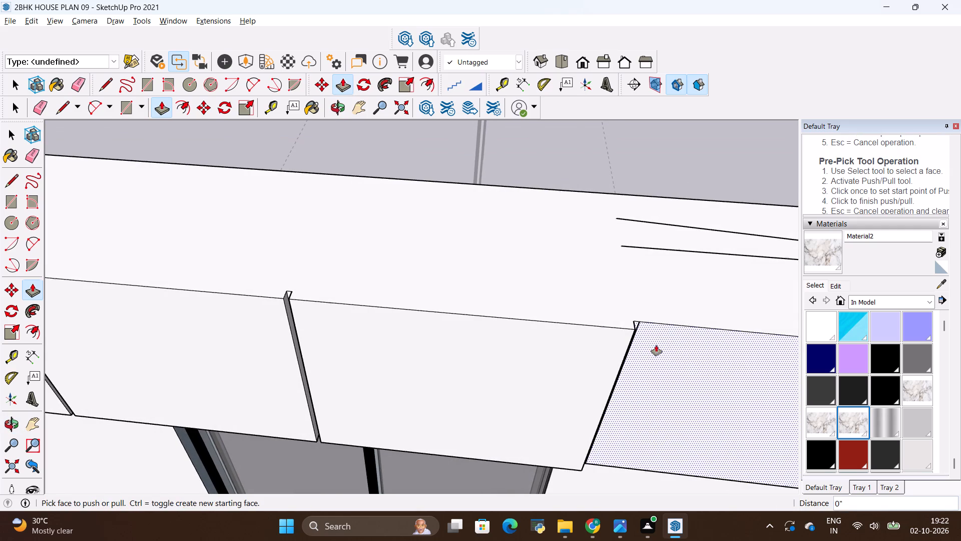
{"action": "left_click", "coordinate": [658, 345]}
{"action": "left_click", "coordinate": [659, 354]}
Push/Pull the fourth overhead door panel, the first on the adjoining block, inward about 1 5/16".
{"action": "scroll", "coordinate": [516, 310], "scroll_direction": "down", "scroll_amount": 5}
{"action": "scroll", "coordinate": [589, 317], "scroll_direction": "down", "scroll_amount": 1}
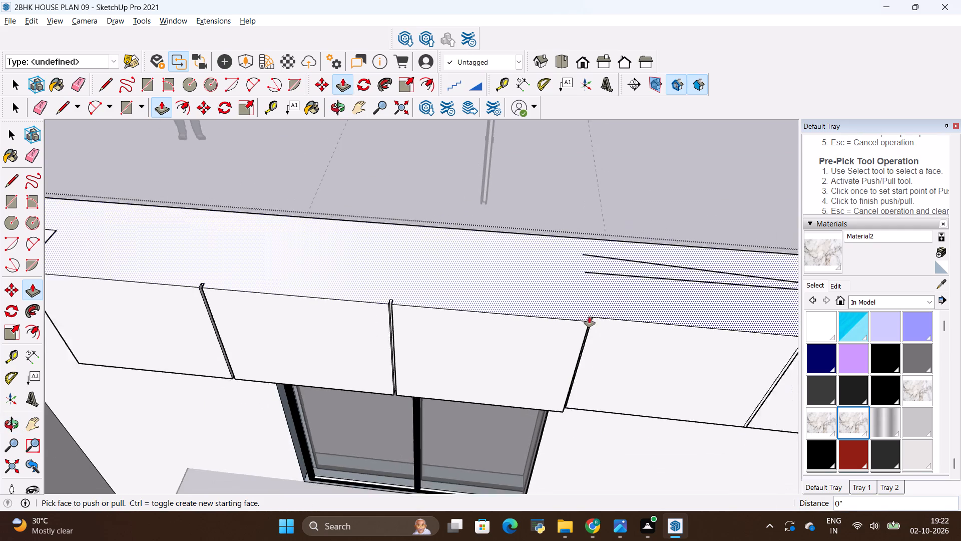
{"action": "scroll", "coordinate": [589, 317], "scroll_direction": "down", "scroll_amount": 2}
{"action": "scroll", "coordinate": [762, 338], "scroll_direction": "up", "scroll_amount": 4}
{"action": "middle_click_drag", "start_coordinate": [766, 344], "coordinate": [779, 229]}
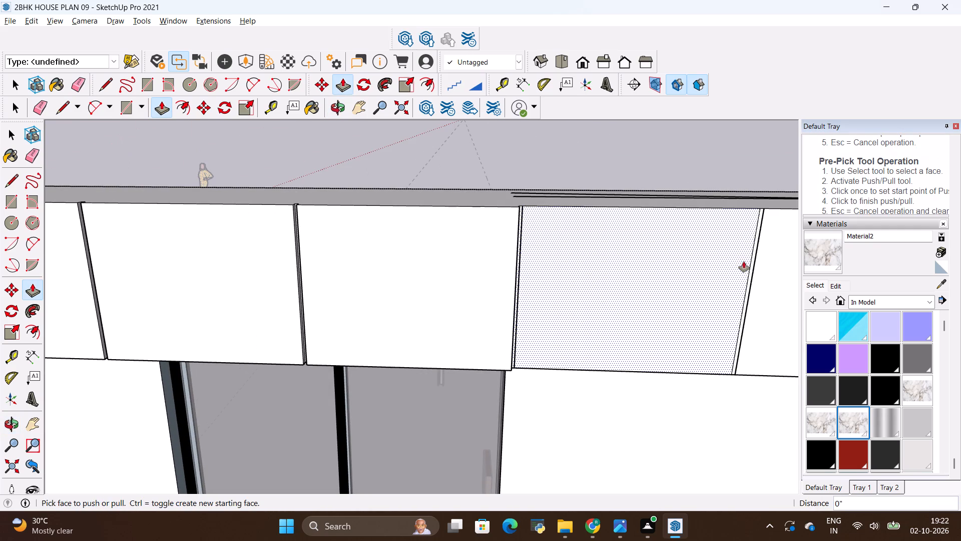
{"action": "left_click", "coordinate": [739, 264]}
{"action": "left_click", "coordinate": [767, 307]}
{"action": "left_click", "coordinate": [686, 288]}
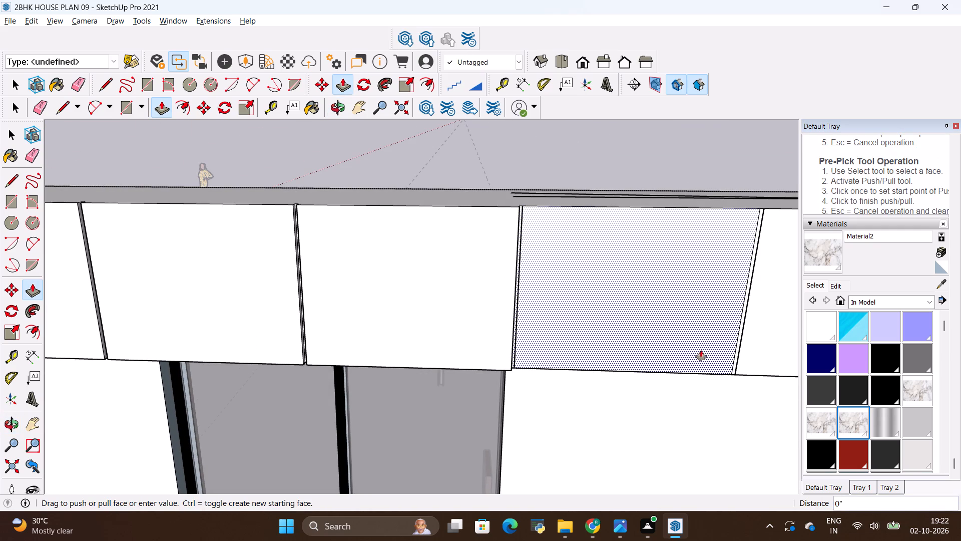
{"action": "left_click_drag", "start_coordinate": [691, 305], "coordinate": [693, 293]}
{"action": "left_click_drag", "start_coordinate": [694, 273], "coordinate": [694, 266]}
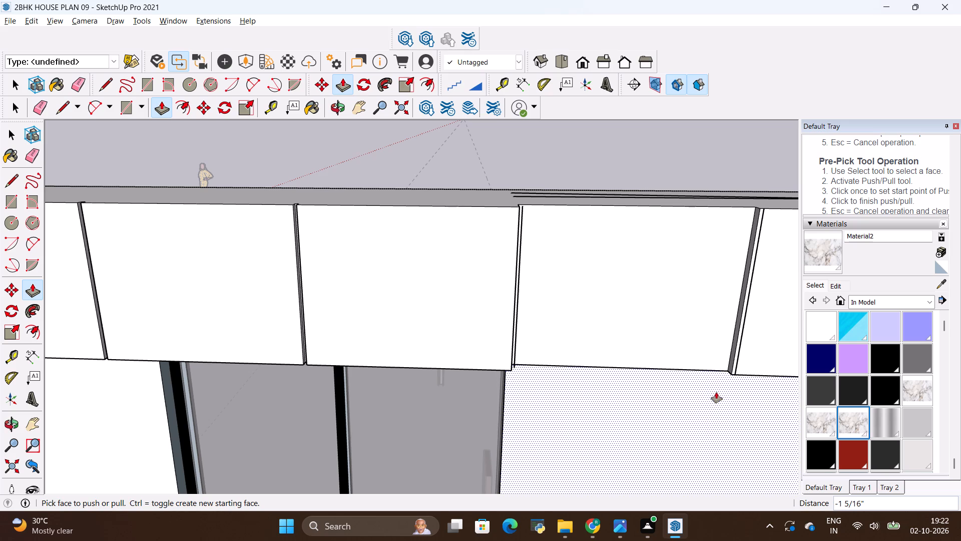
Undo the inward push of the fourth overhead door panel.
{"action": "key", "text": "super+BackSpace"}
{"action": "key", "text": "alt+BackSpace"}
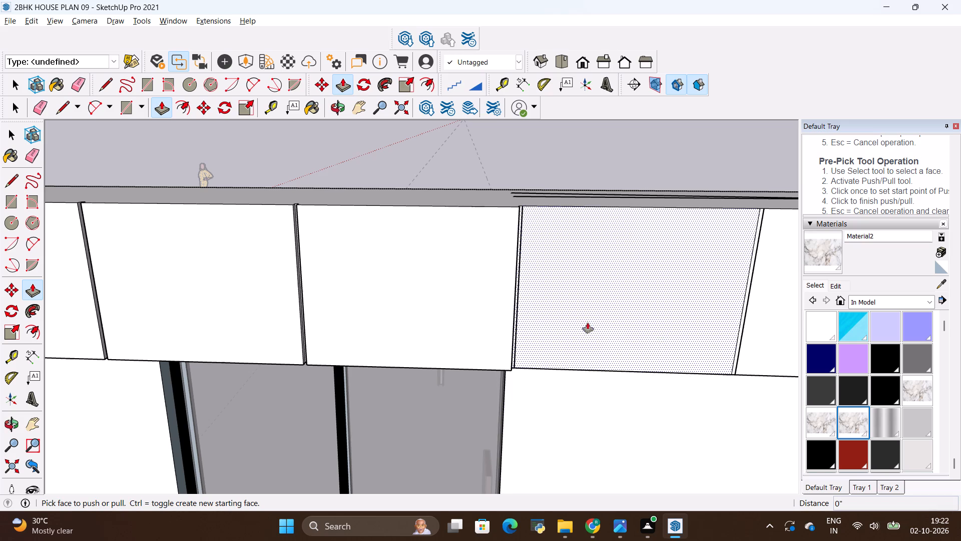
Examine the row of overhead door panels and their gaps against the window and the base cabinets below.
{"action": "scroll", "coordinate": [497, 297], "scroll_direction": "down", "scroll_amount": 11}
{"action": "scroll", "coordinate": [432, 283], "scroll_direction": "up", "scroll_amount": 2}
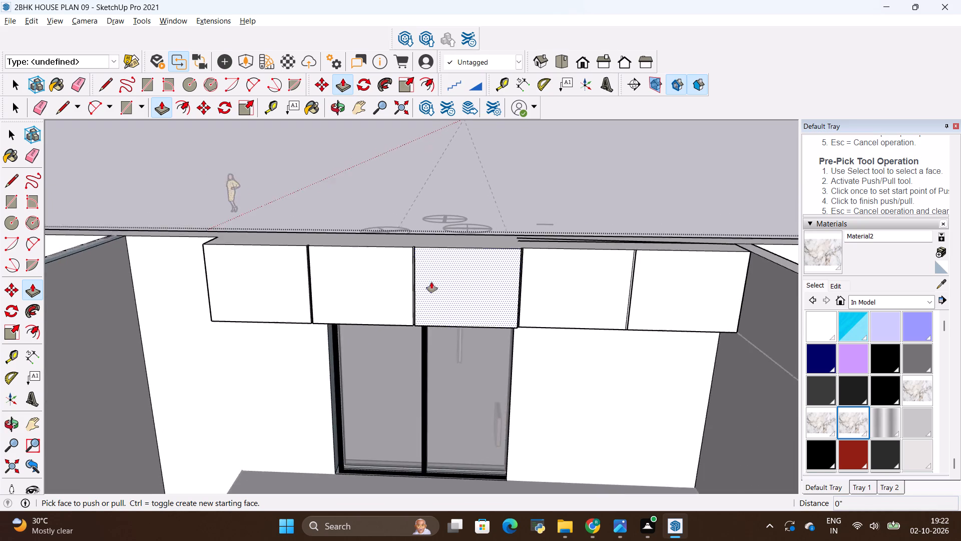
{"action": "scroll", "coordinate": [431, 282], "scroll_direction": "up", "scroll_amount": 11}
{"action": "scroll", "coordinate": [402, 263], "scroll_direction": "down", "scroll_amount": 5}
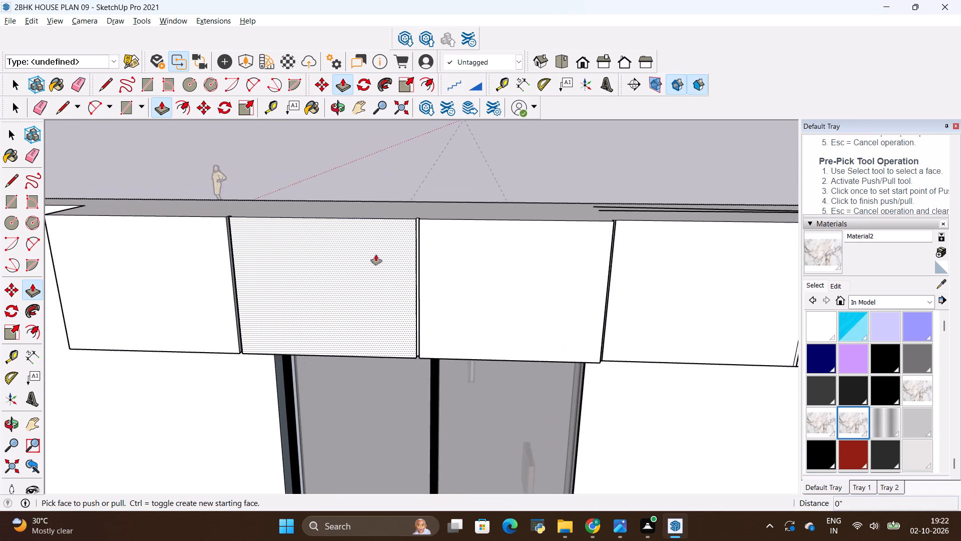
{"action": "middle_click_drag", "start_coordinate": [378, 256], "coordinate": [380, 211]}
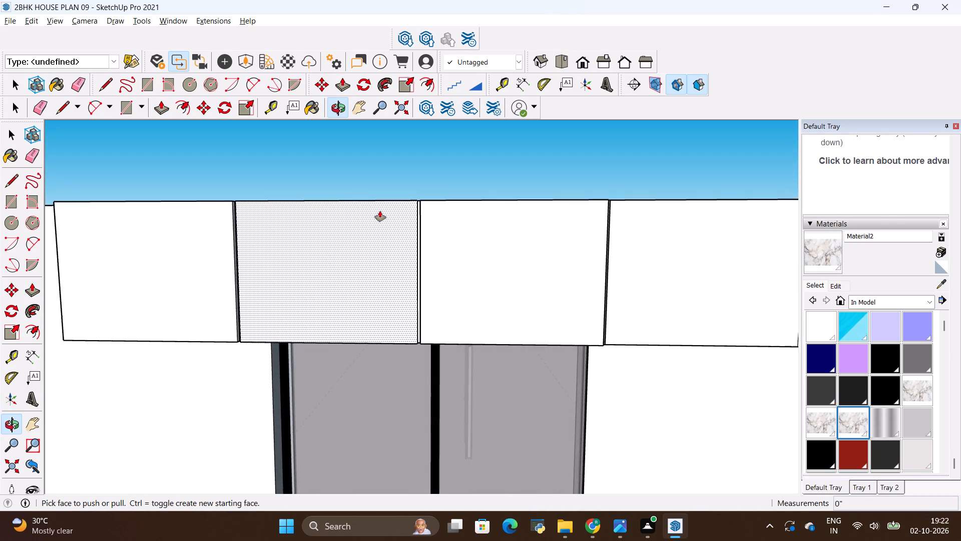
{"action": "scroll", "coordinate": [372, 210], "scroll_direction": "down", "scroll_amount": 5}
{"action": "middle_click_drag", "start_coordinate": [421, 251], "coordinate": [492, 360]}
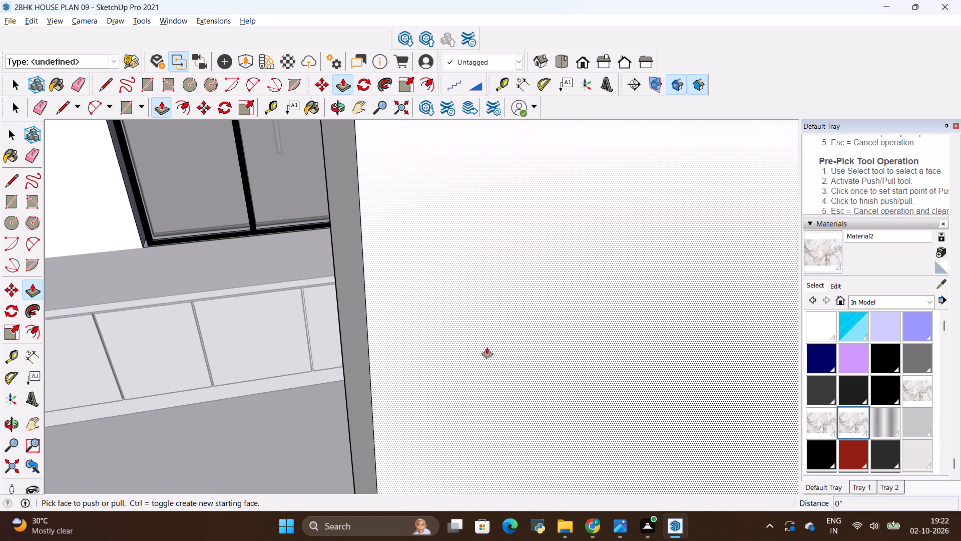
{"action": "middle_click_drag", "start_coordinate": [445, 231], "coordinate": [521, 517], "text": "shift"}
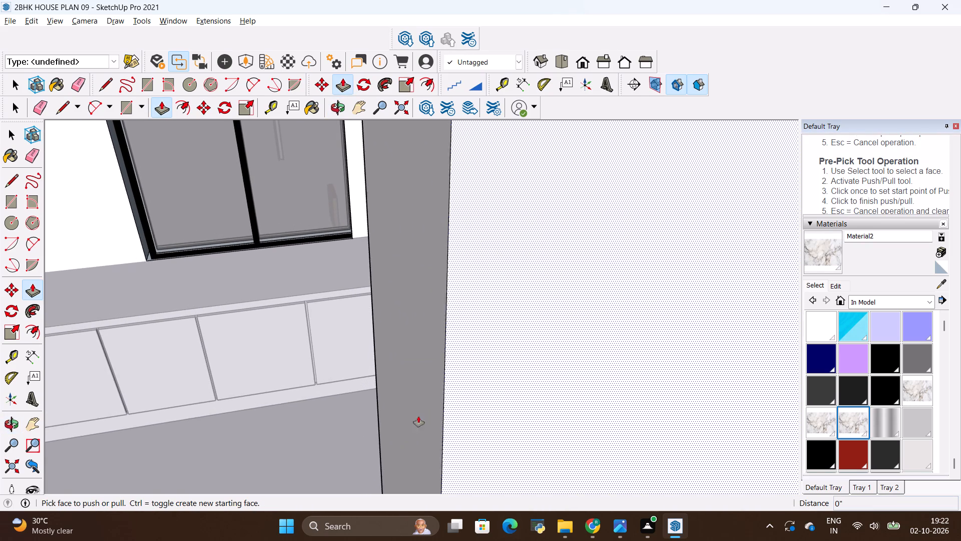
{"action": "scroll", "coordinate": [302, 365], "scroll_direction": "down", "scroll_amount": 4, "text": "shift"}
{"action": "scroll", "coordinate": [375, 343], "scroll_direction": "down", "scroll_amount": 9}
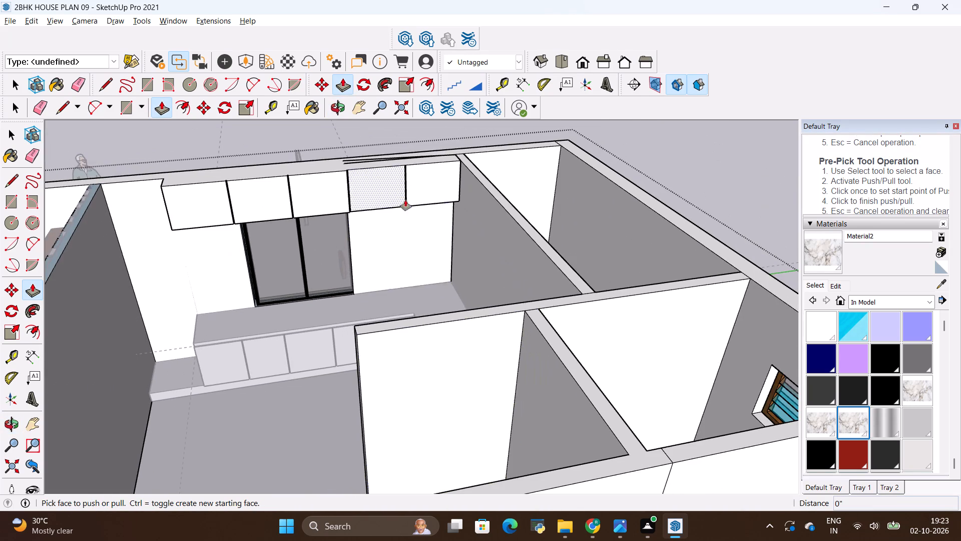
{"action": "scroll", "coordinate": [406, 196], "scroll_direction": "up", "scroll_amount": 3}
{"action": "scroll", "coordinate": [357, 315], "scroll_direction": "up", "scroll_amount": 13}
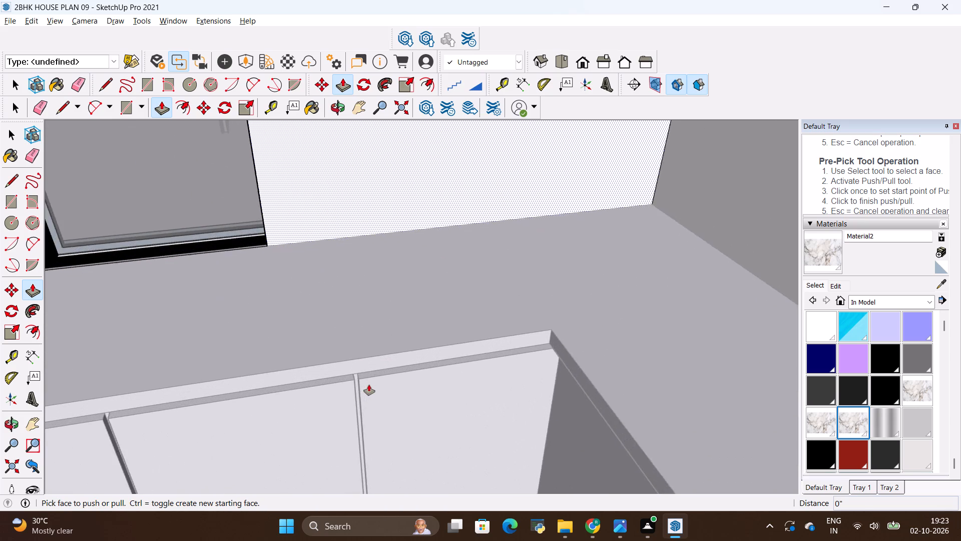
{"action": "scroll", "coordinate": [369, 385], "scroll_direction": "up", "scroll_amount": 4}
{"action": "scroll", "coordinate": [369, 371], "scroll_direction": "down", "scroll_amount": 20}
{"action": "scroll", "coordinate": [369, 371], "scroll_direction": "down", "scroll_amount": 4}
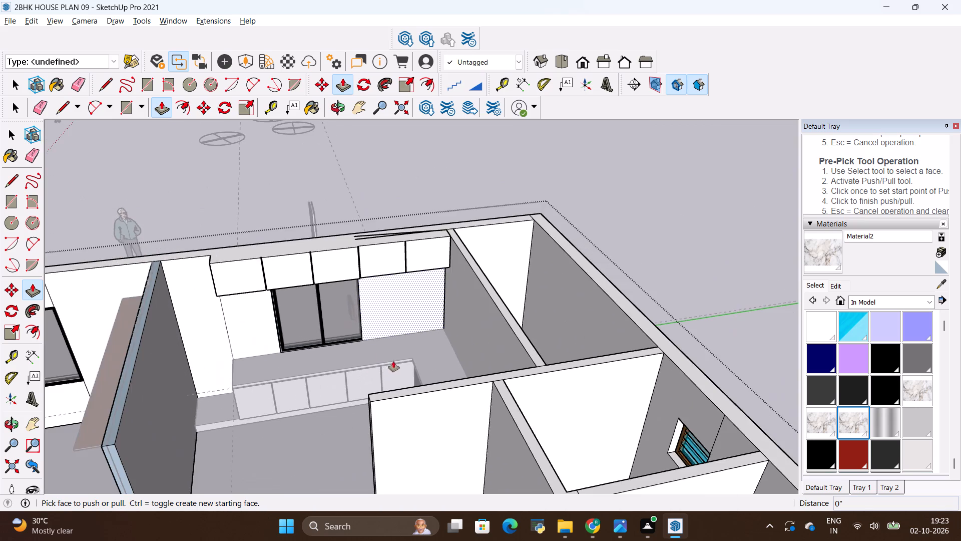
{"action": "scroll", "coordinate": [289, 295], "scroll_direction": "up", "scroll_amount": 20}
{"action": "scroll", "coordinate": [289, 295], "scroll_direction": "up", "scroll_amount": 1}
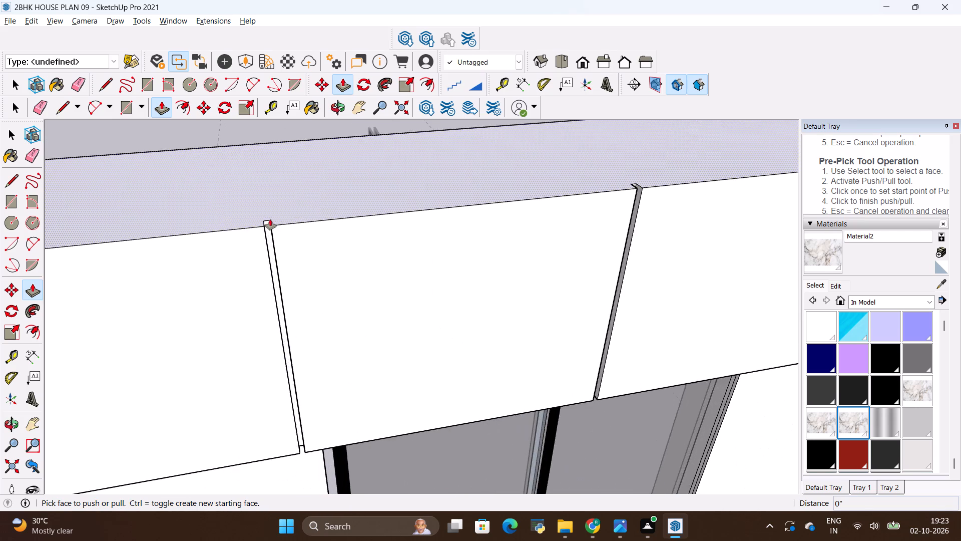
{"action": "scroll", "coordinate": [204, 225], "scroll_direction": "down", "scroll_amount": 9}
{"action": "scroll", "coordinate": [328, 217], "scroll_direction": "down", "scroll_amount": 4}
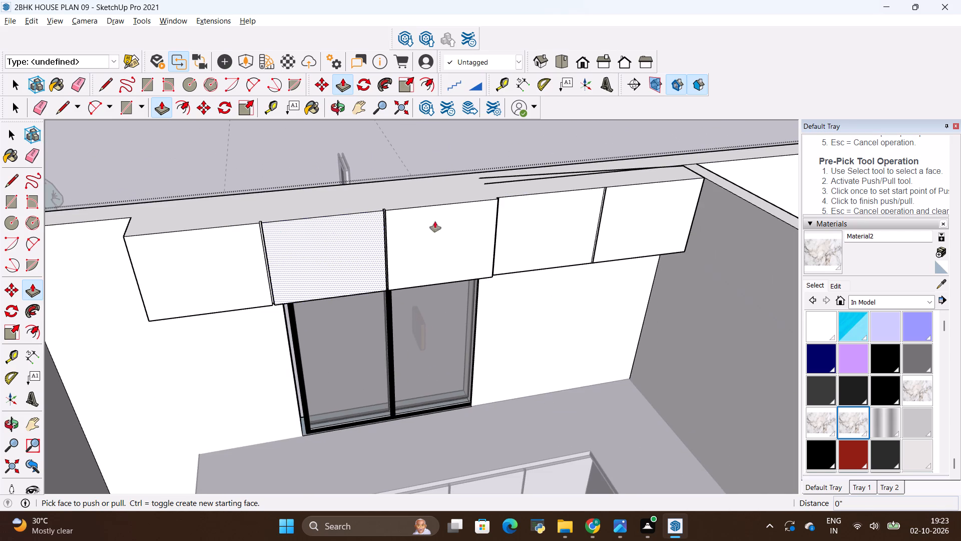
Push/Pull the fifth and last overhead door panel outward about 1", level with the neighbouring door panels.
{"action": "double_click", "coordinate": [619, 203]}
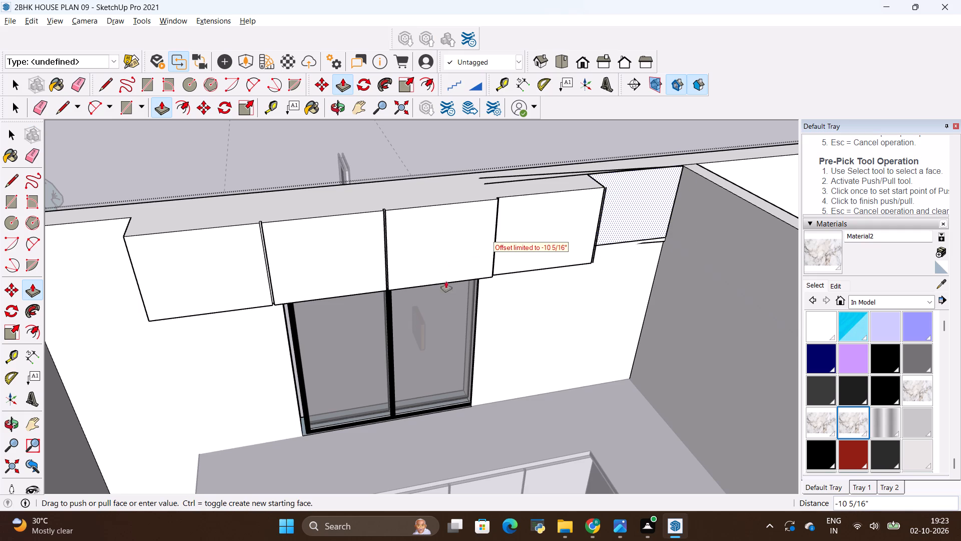
{"action": "left_click", "coordinate": [562, 264]}
{"action": "left_click", "coordinate": [613, 251]}
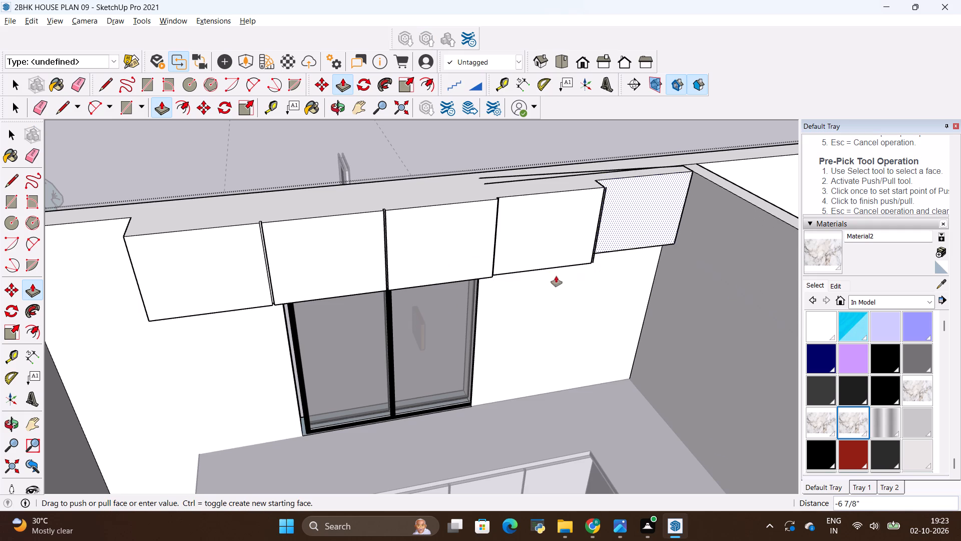
{"action": "left_click", "coordinate": [485, 278]}
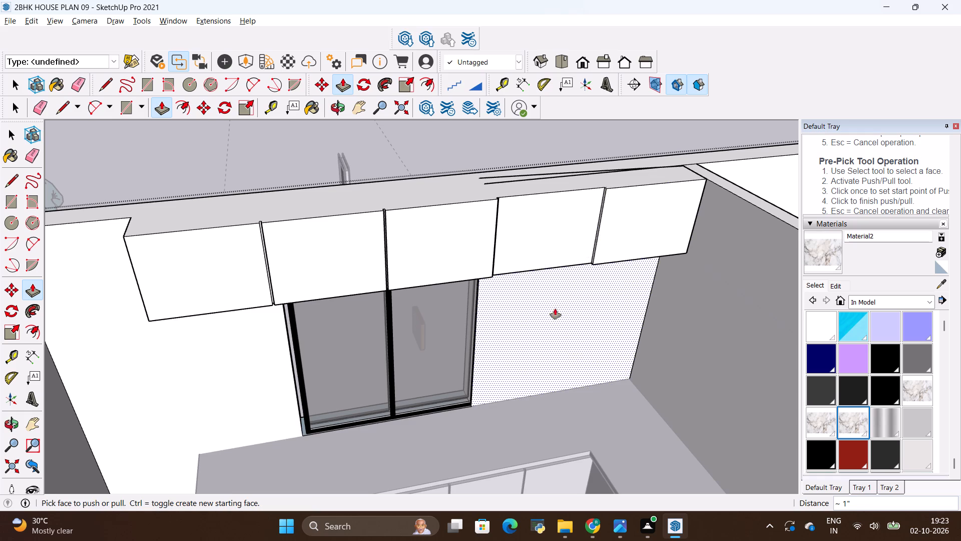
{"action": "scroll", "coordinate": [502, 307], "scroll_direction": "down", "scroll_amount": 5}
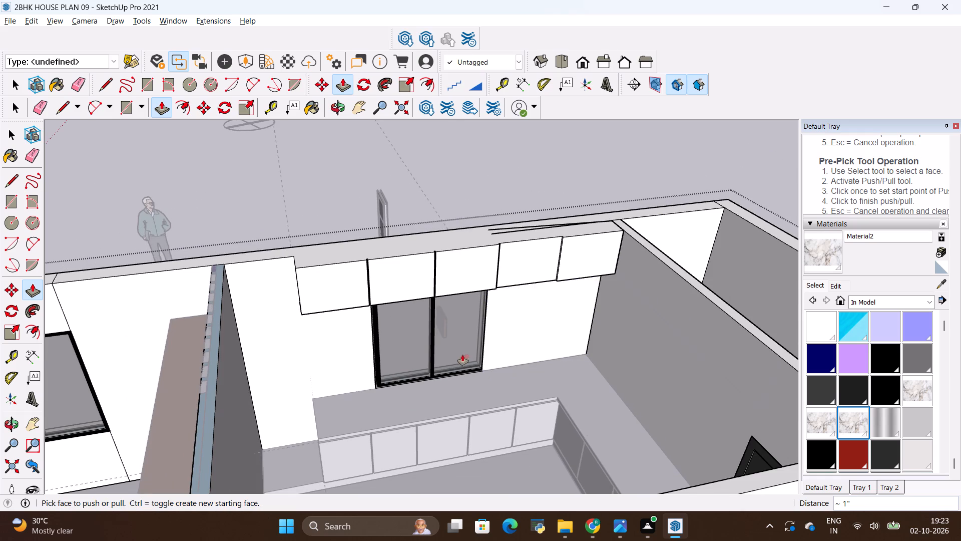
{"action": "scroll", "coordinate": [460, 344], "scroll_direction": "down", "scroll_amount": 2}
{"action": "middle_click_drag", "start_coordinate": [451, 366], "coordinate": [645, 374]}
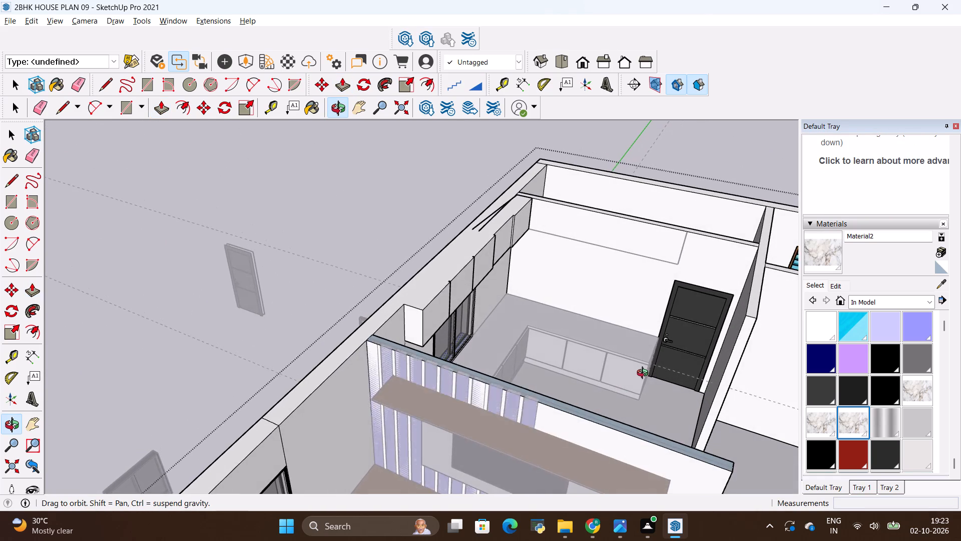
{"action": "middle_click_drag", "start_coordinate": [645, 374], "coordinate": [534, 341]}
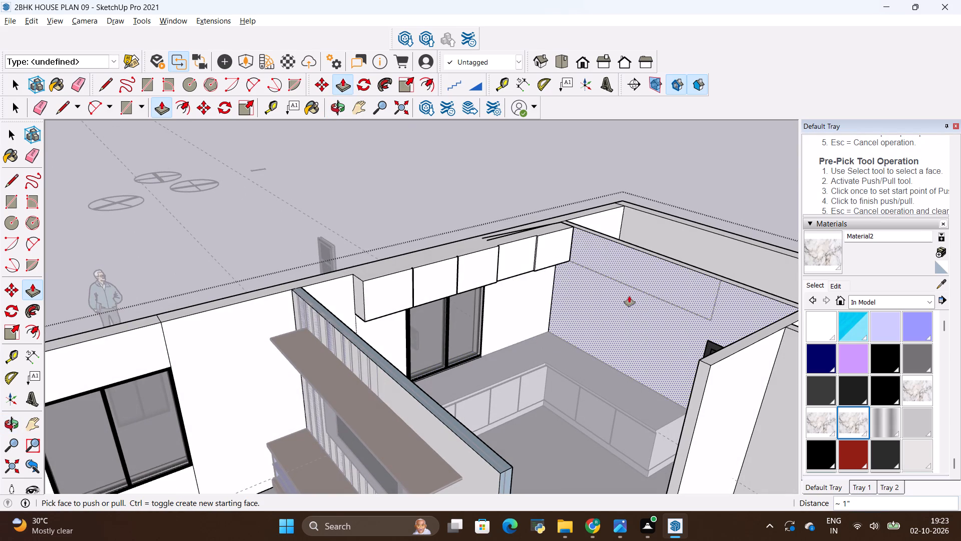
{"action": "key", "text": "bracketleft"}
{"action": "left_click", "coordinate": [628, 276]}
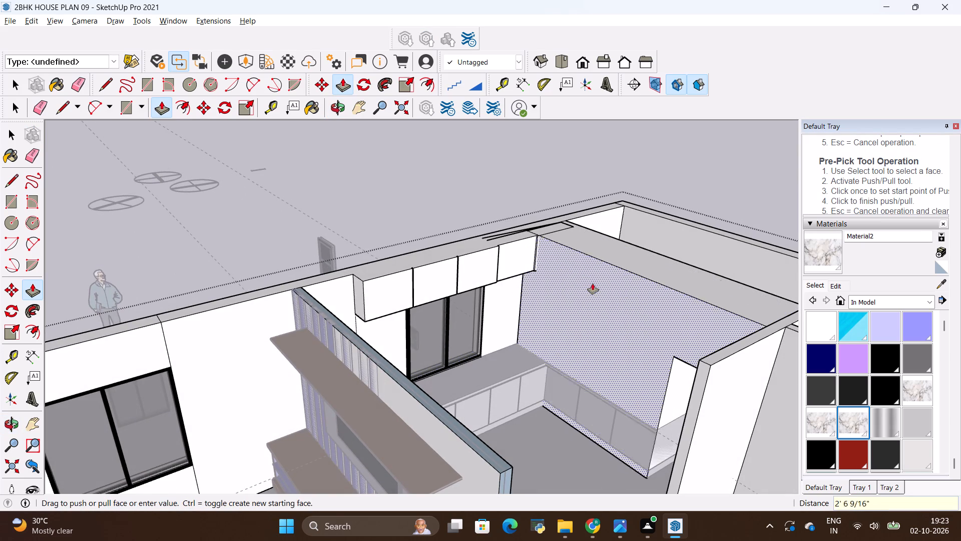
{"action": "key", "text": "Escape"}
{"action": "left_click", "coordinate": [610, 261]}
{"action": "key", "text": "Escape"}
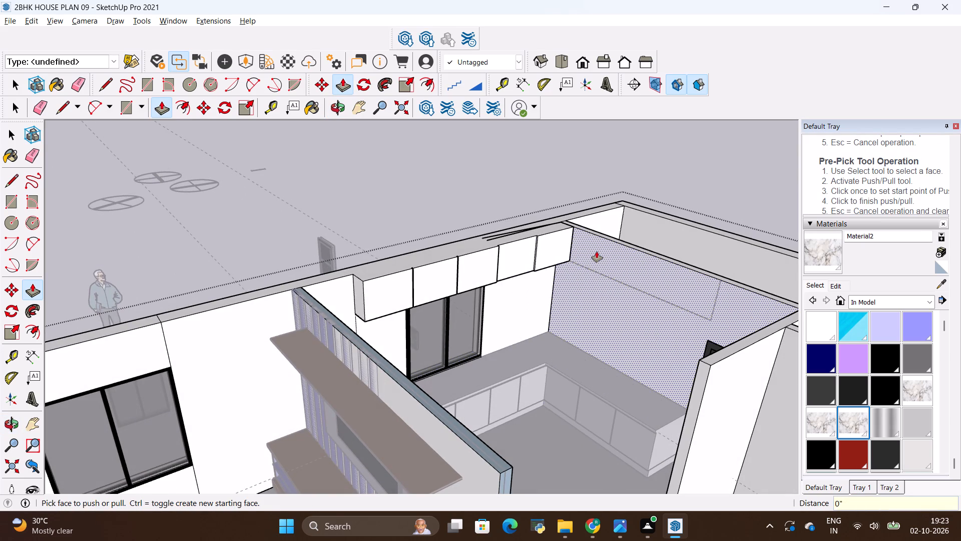
Draw a rectangle about 8' 7 1/2" by 2' on the adjoining kitchen wall, from the overhead cabinet's lower corner along the existing outline.
{"action": "key", "text": "r"}
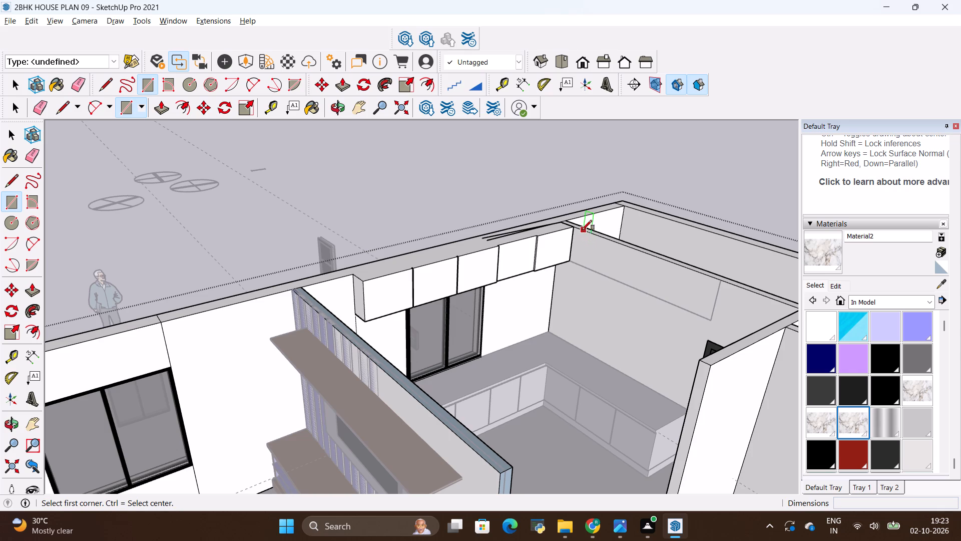
{"action": "left_click", "coordinate": [573, 260]}
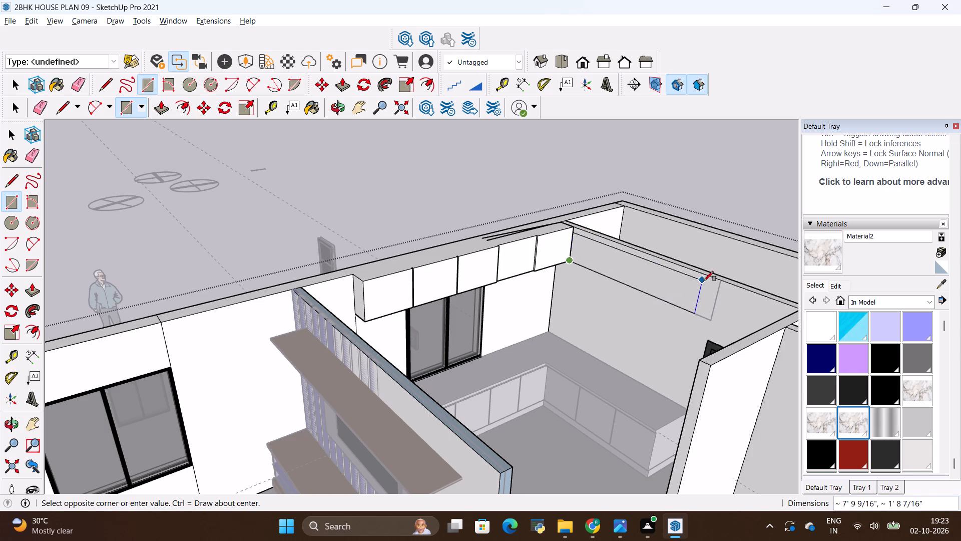
{"action": "left_click", "coordinate": [719, 282]}
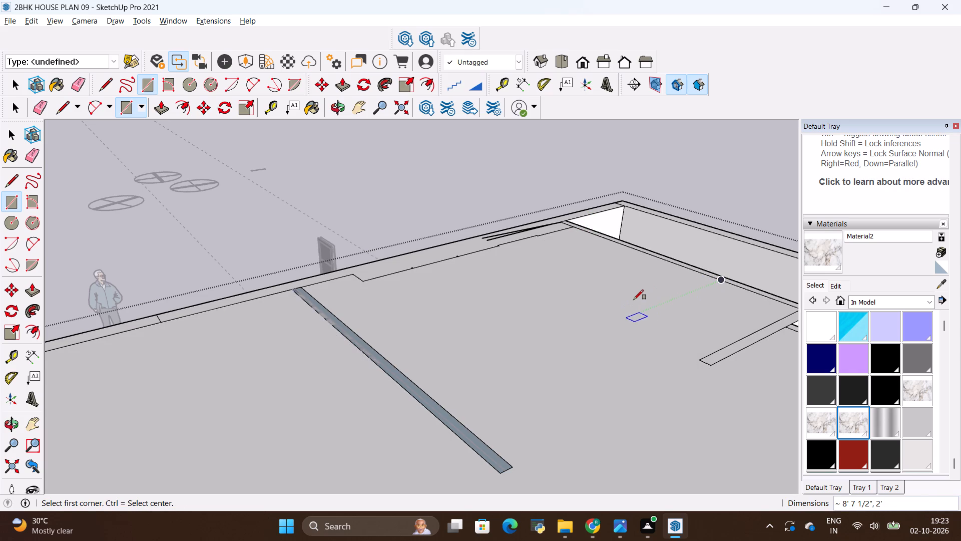
Erase the unwanted large face covering the top of the kitchen and living area.
{"action": "right_click", "coordinate": [636, 307]}
{"action": "left_click", "coordinate": [675, 327]}
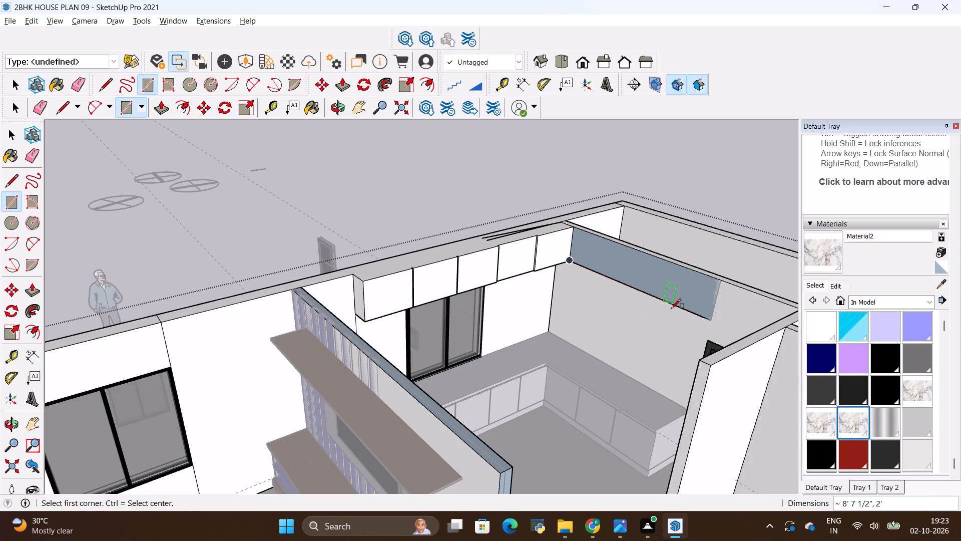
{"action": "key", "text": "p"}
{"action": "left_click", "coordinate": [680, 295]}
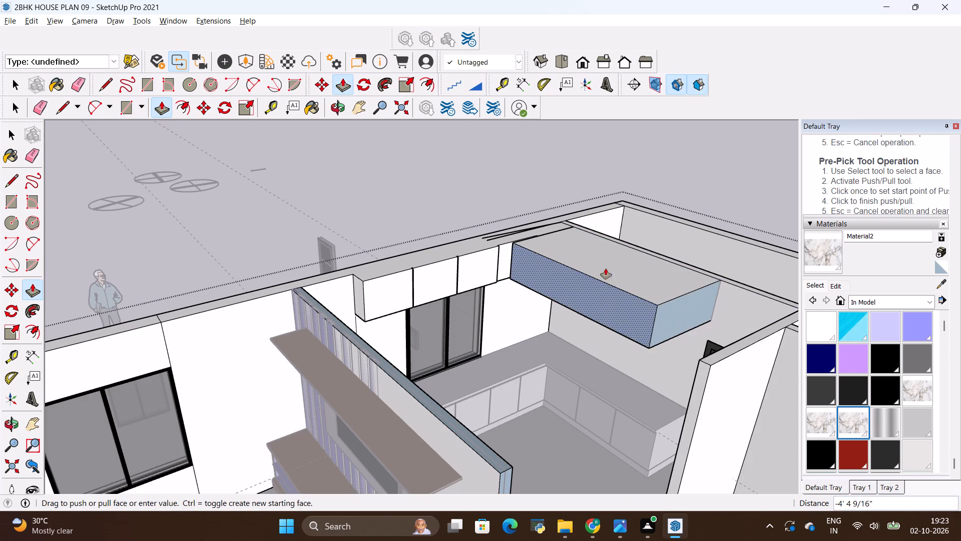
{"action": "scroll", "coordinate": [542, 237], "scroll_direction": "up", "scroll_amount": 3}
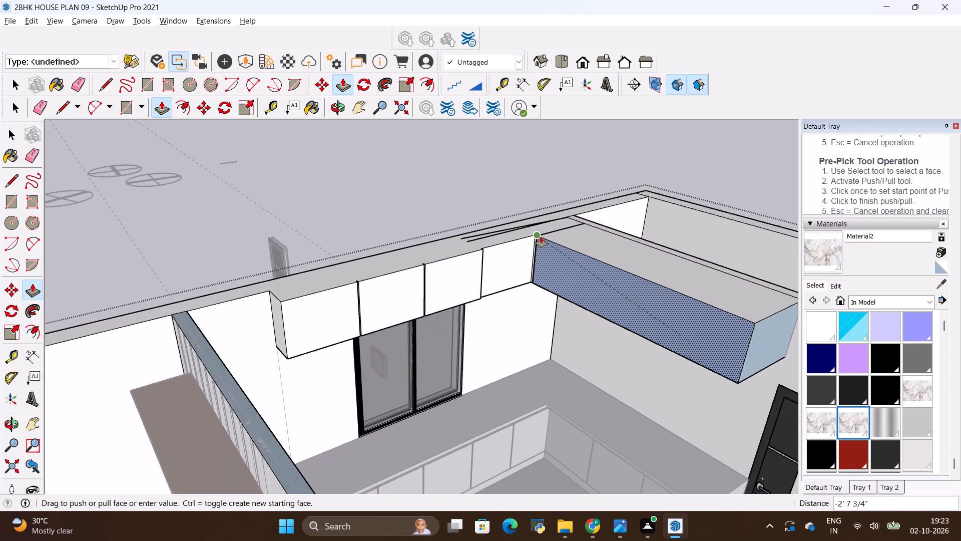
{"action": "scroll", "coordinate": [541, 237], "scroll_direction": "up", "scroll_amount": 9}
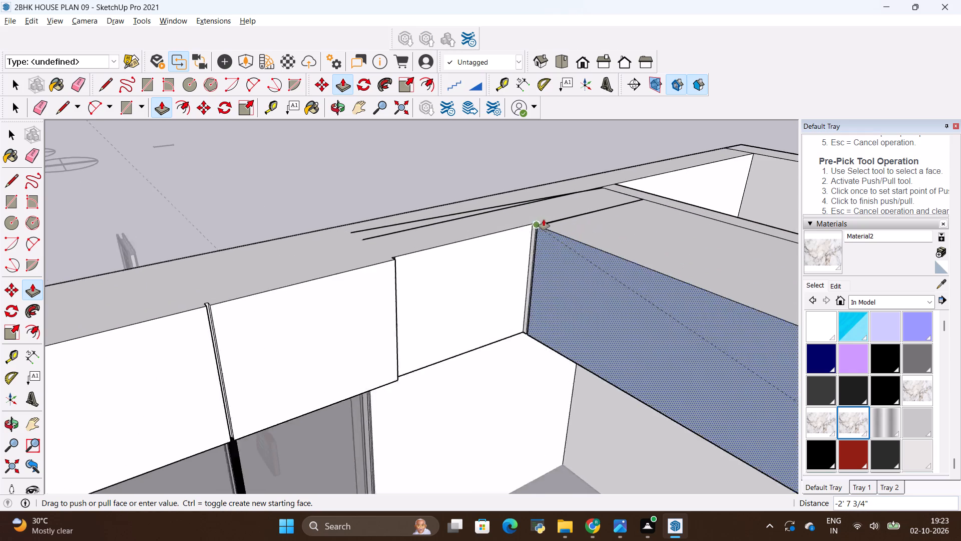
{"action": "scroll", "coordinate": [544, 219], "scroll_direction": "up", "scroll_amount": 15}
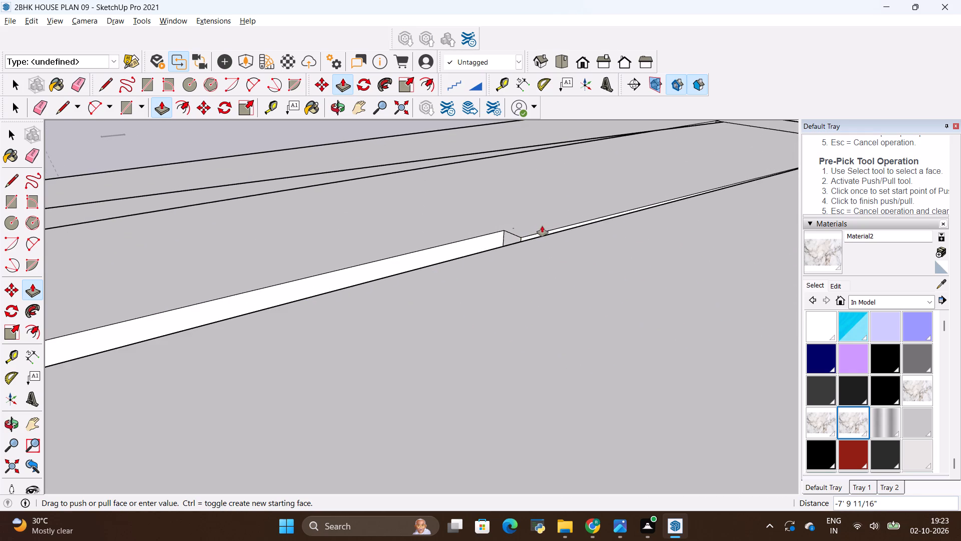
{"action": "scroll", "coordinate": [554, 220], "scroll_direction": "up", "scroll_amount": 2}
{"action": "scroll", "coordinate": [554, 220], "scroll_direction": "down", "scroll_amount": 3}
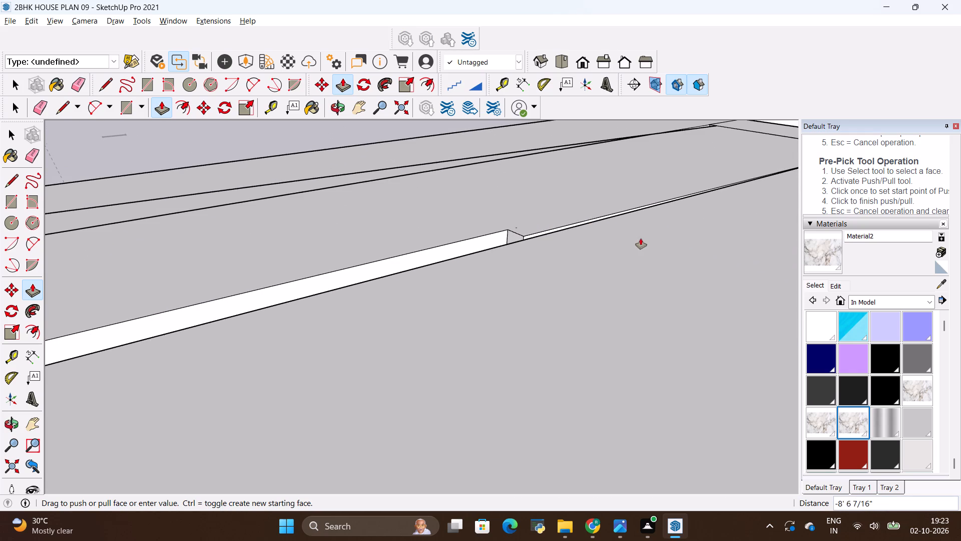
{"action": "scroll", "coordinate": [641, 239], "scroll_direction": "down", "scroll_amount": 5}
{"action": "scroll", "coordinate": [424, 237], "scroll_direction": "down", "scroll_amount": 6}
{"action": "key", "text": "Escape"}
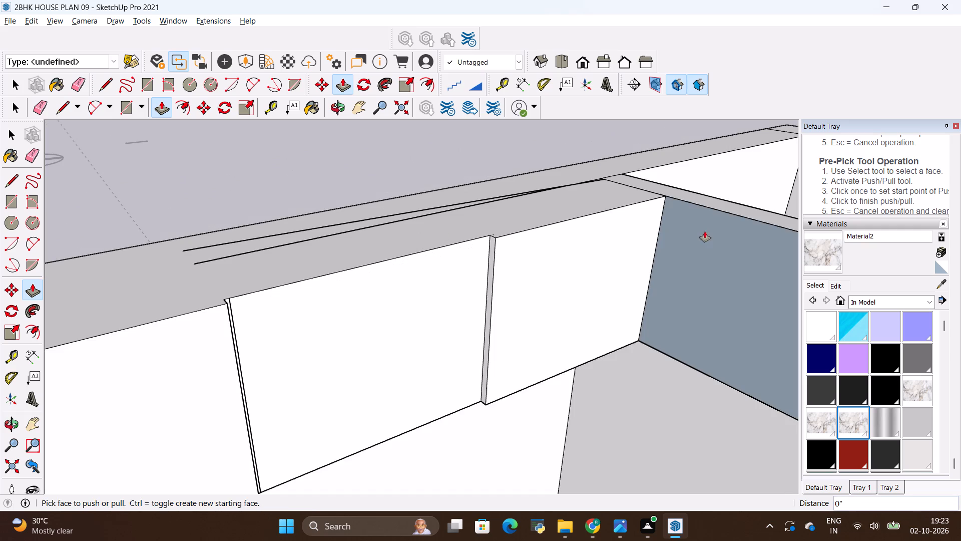
Push/Pull the new rectangle on the adjoining wall 18" out into the kitchen as an overhead block.
{"action": "left_click", "coordinate": [695, 268]}
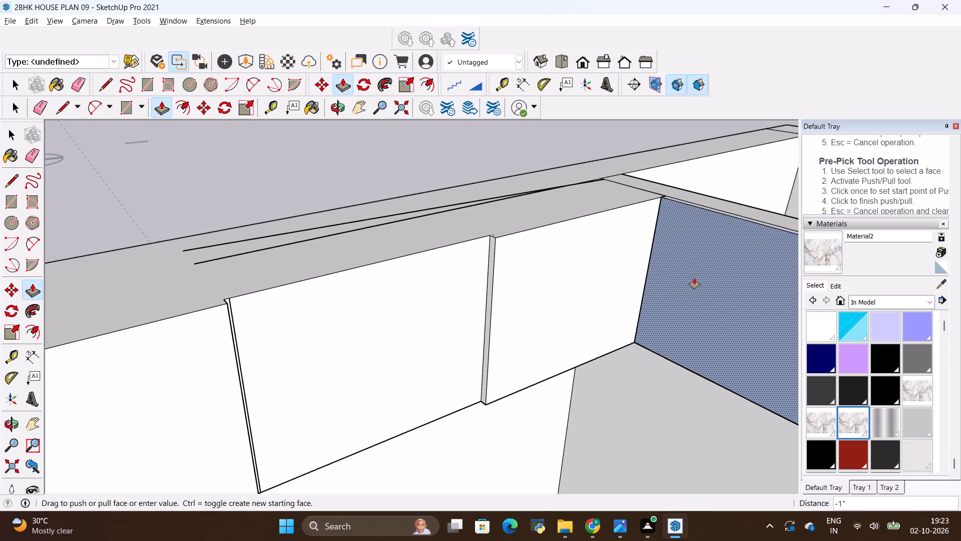
{"action": "key", "text": "BackSpace"}
{"action": "type", "text": "18"}
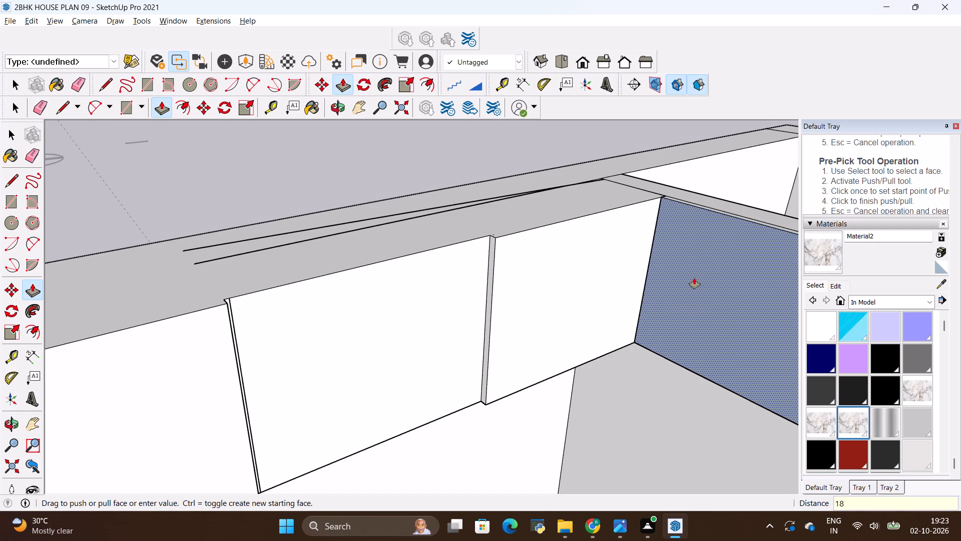
{"action": "key", "text": "shift+quotedbl"}
{"action": "key", "text": "Return"}
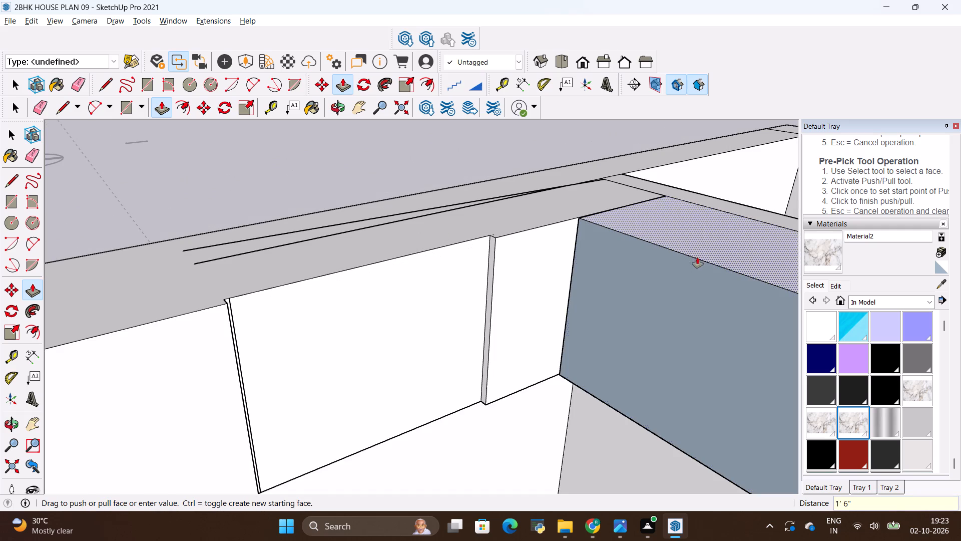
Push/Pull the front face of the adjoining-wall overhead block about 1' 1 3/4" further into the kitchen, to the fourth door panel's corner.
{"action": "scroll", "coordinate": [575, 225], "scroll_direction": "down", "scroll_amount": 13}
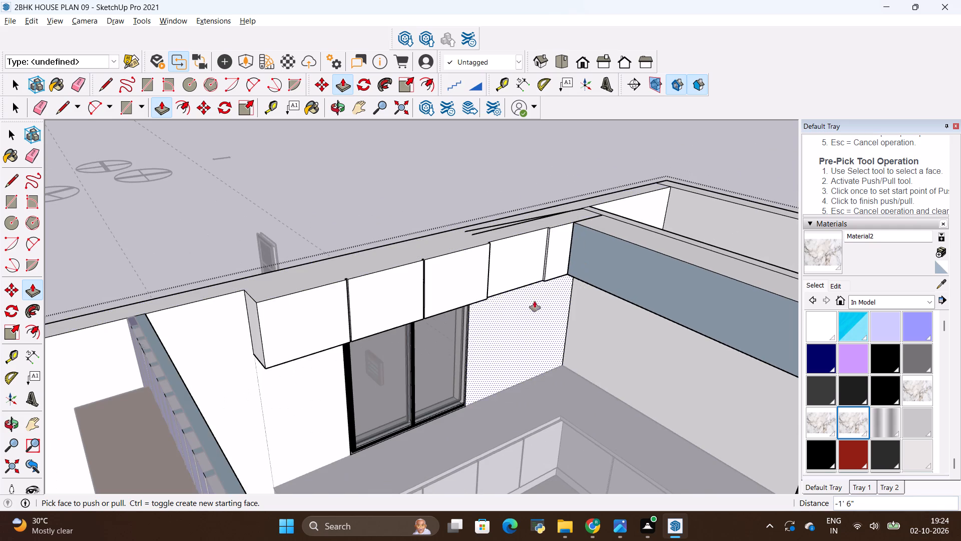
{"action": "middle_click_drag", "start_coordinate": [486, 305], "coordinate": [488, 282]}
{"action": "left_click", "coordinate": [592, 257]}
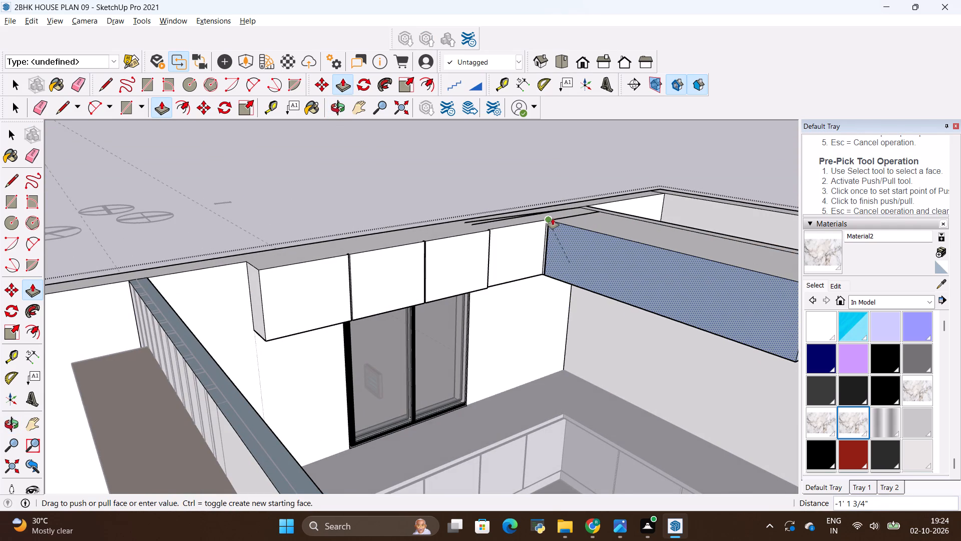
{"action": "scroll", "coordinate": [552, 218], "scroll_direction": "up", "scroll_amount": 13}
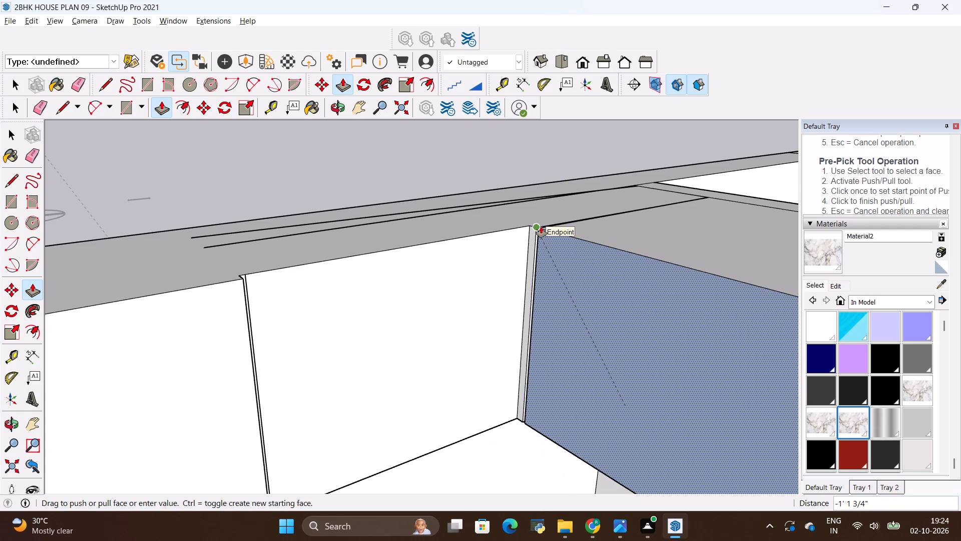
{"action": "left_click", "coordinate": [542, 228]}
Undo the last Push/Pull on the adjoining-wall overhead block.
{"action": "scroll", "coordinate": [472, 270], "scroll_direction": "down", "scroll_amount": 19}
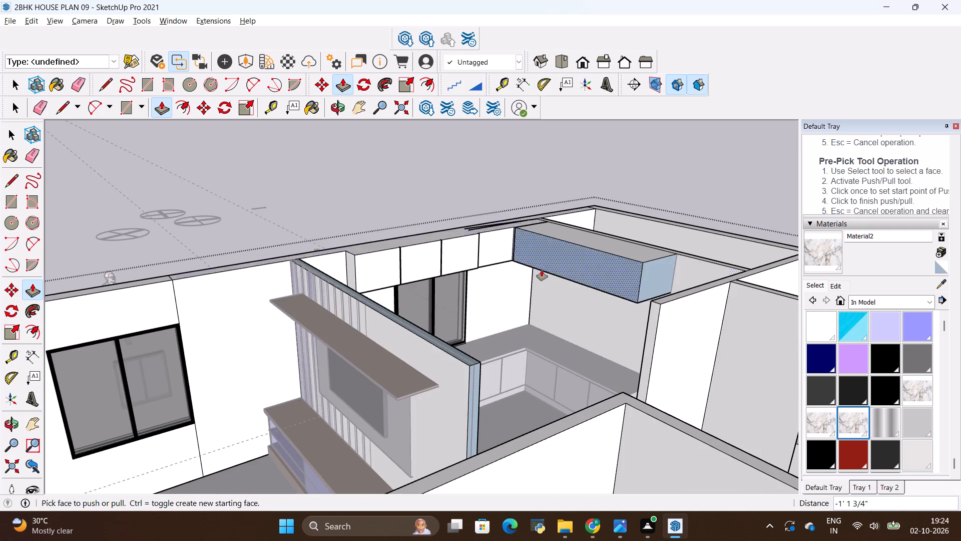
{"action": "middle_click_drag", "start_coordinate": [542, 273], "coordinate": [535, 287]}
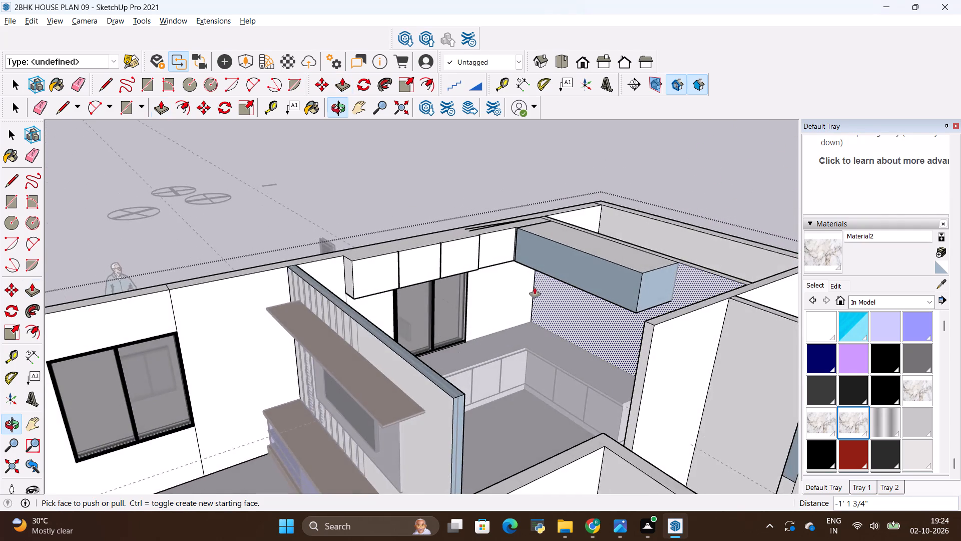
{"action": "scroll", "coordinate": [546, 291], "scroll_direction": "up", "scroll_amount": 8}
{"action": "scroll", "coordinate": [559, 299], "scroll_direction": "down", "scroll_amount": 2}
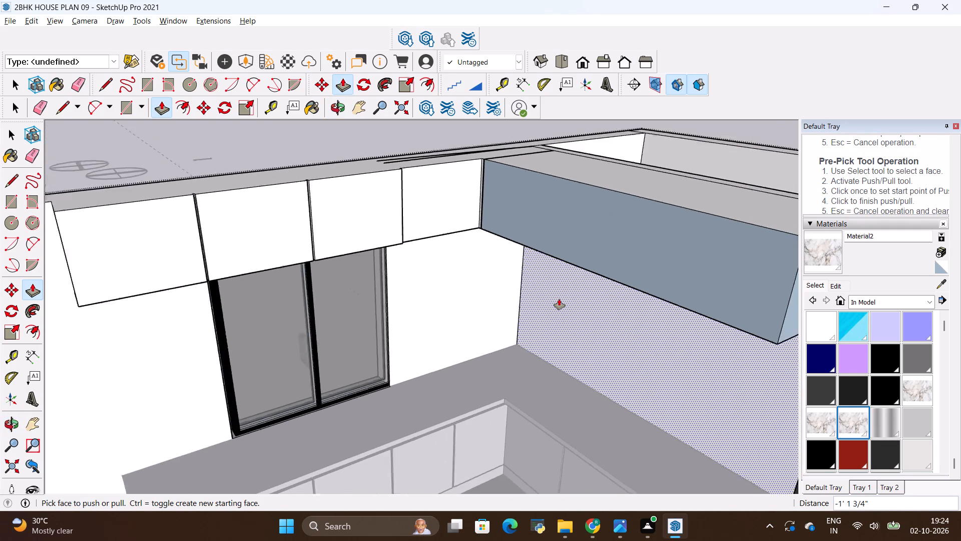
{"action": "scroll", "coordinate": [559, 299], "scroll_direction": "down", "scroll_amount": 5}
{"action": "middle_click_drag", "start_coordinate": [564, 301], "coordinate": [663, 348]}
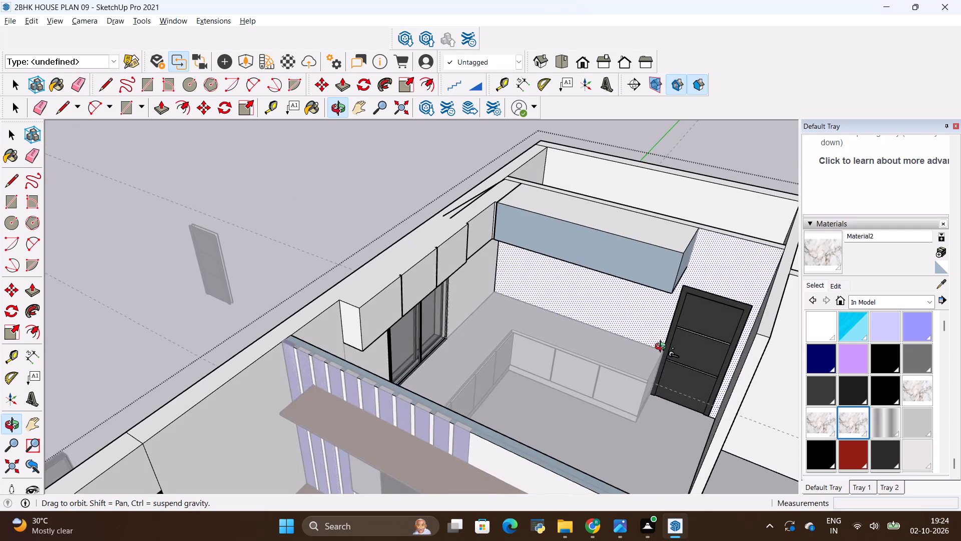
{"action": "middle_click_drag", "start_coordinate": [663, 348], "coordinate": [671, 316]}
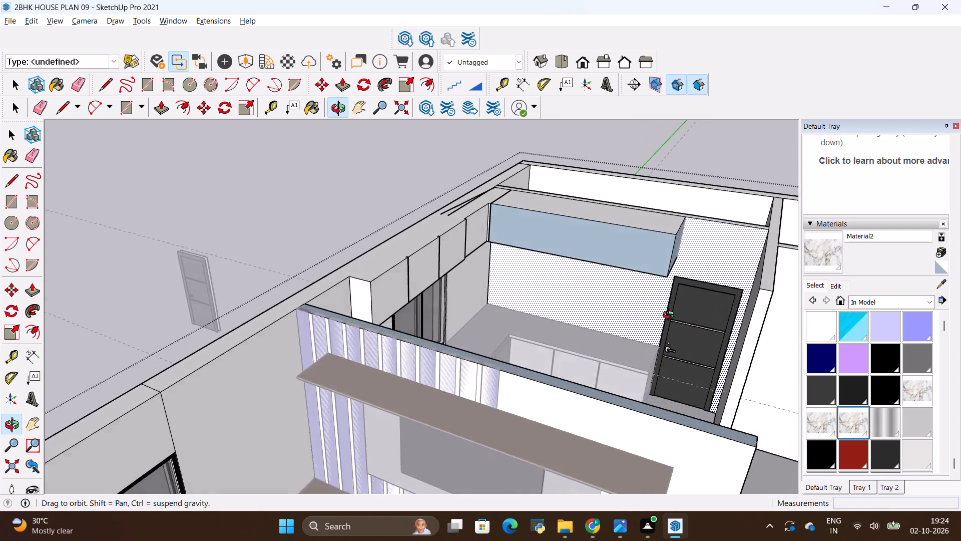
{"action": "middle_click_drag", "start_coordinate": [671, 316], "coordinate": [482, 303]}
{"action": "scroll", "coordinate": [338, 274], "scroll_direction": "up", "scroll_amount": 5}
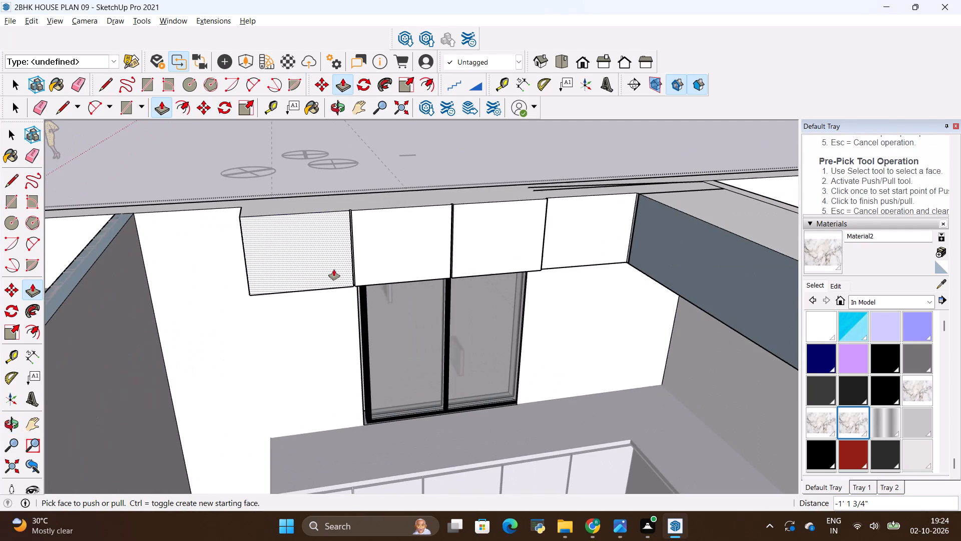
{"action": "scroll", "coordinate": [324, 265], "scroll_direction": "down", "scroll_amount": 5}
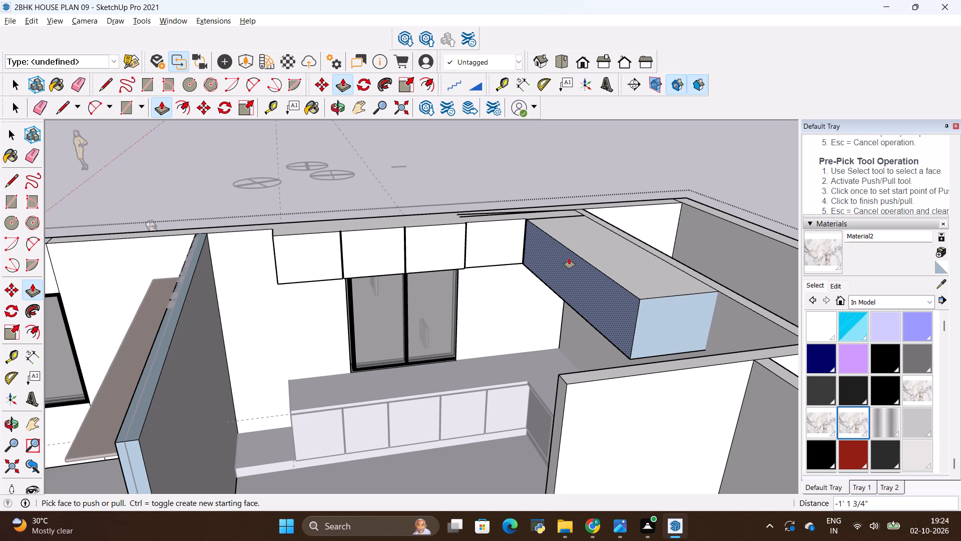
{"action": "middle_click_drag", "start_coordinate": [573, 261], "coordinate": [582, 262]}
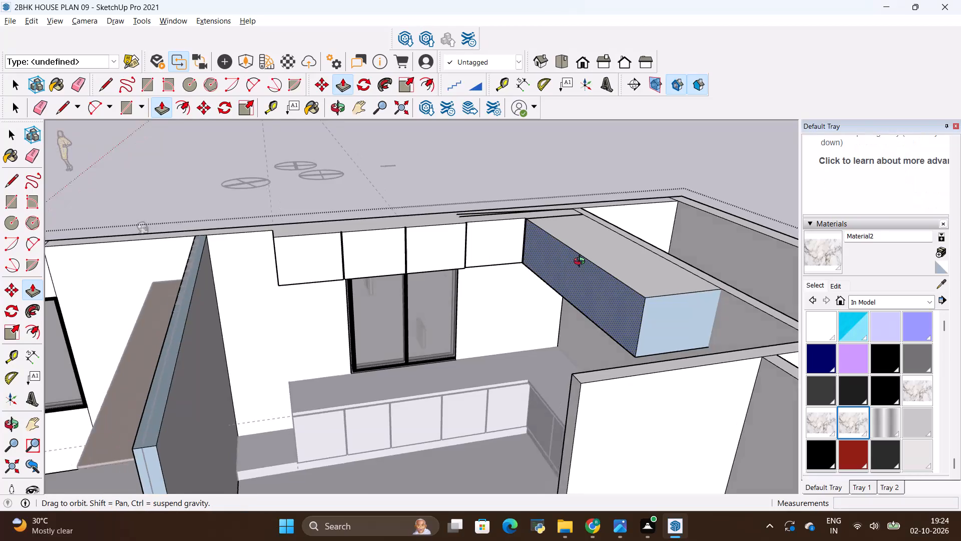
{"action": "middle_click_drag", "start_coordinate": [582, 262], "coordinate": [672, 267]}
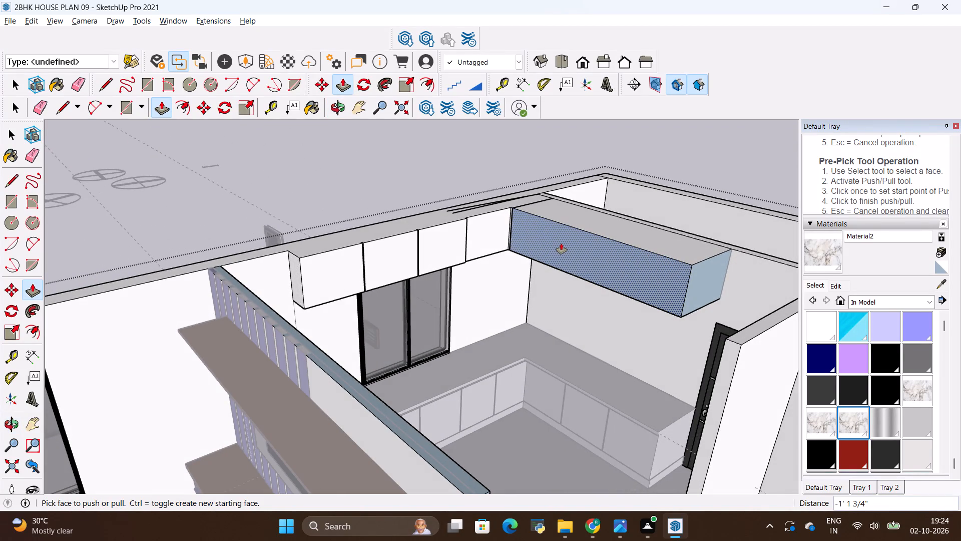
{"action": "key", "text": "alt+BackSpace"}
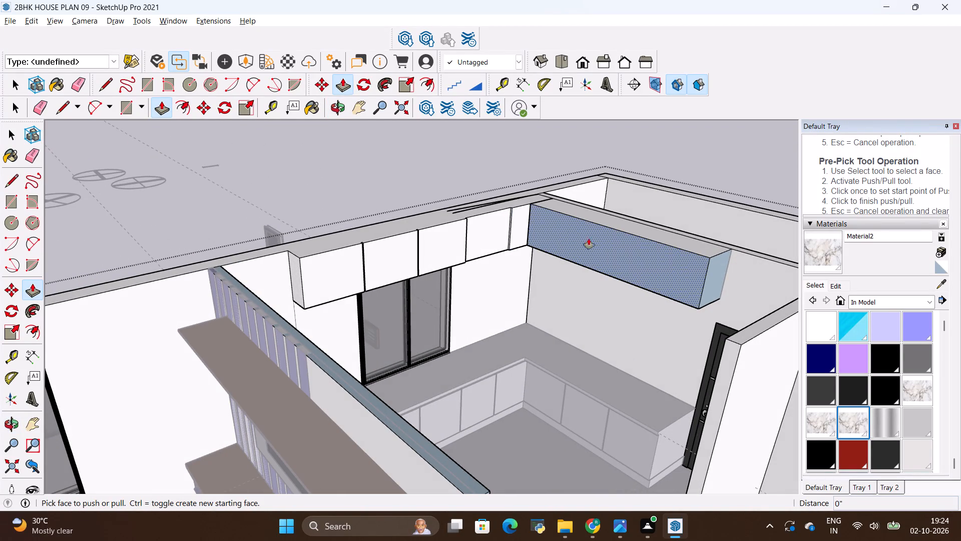
Reverse the front face of the overhead block on the adjoining wall.
{"action": "right_click", "coordinate": [604, 243]}
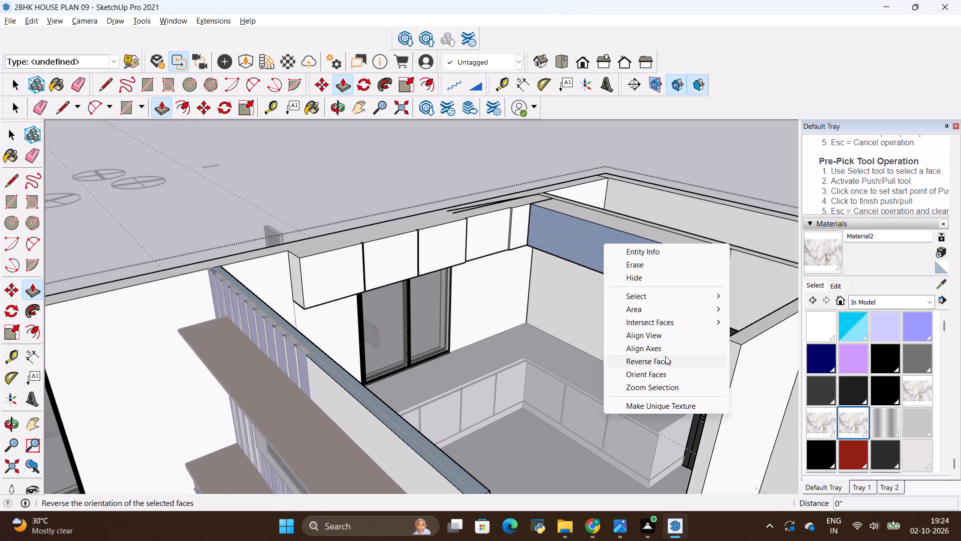
{"action": "left_click", "coordinate": [666, 356]}
{"action": "scroll", "coordinate": [631, 284], "scroll_direction": "up", "scroll_amount": 3}
{"action": "scroll", "coordinate": [587, 270], "scroll_direction": "down", "scroll_amount": 4}
{"action": "middle_click_drag", "start_coordinate": [583, 283], "coordinate": [617, 316]}
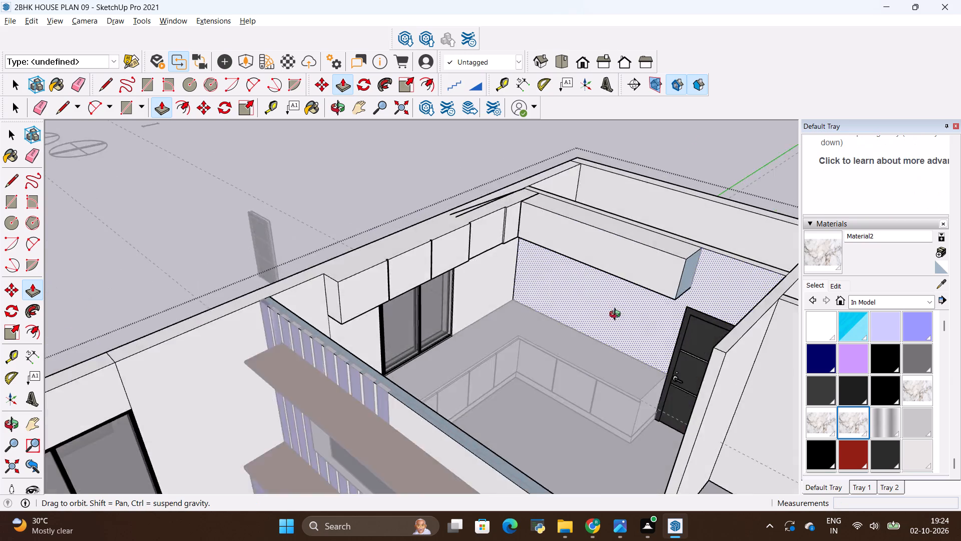
{"action": "middle_click_drag", "start_coordinate": [617, 316], "coordinate": [676, 269]}
{"action": "scroll", "coordinate": [629, 209], "scroll_direction": "up", "scroll_amount": 7}
{"action": "left_click", "coordinate": [630, 225]}
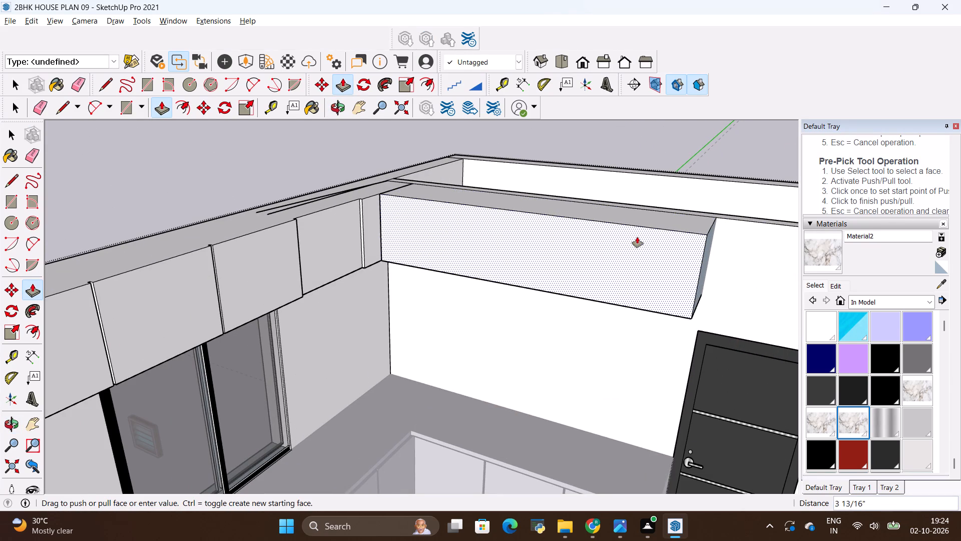
{"action": "key", "text": "Escape"}
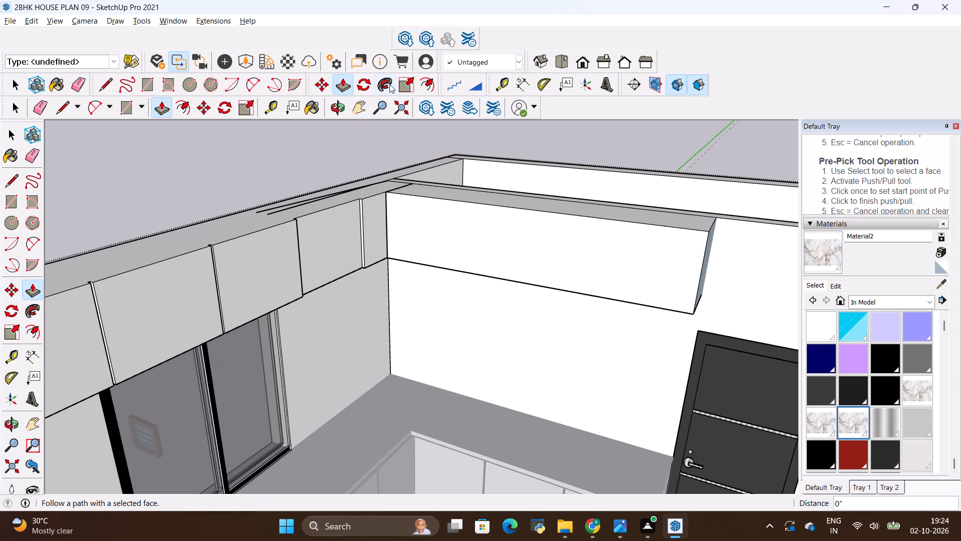
Offset the outline of the adjoining-wall overhead block's front face 1" inward.
{"action": "left_click", "coordinate": [419, 79]}
{"action": "left_click", "coordinate": [515, 229]}
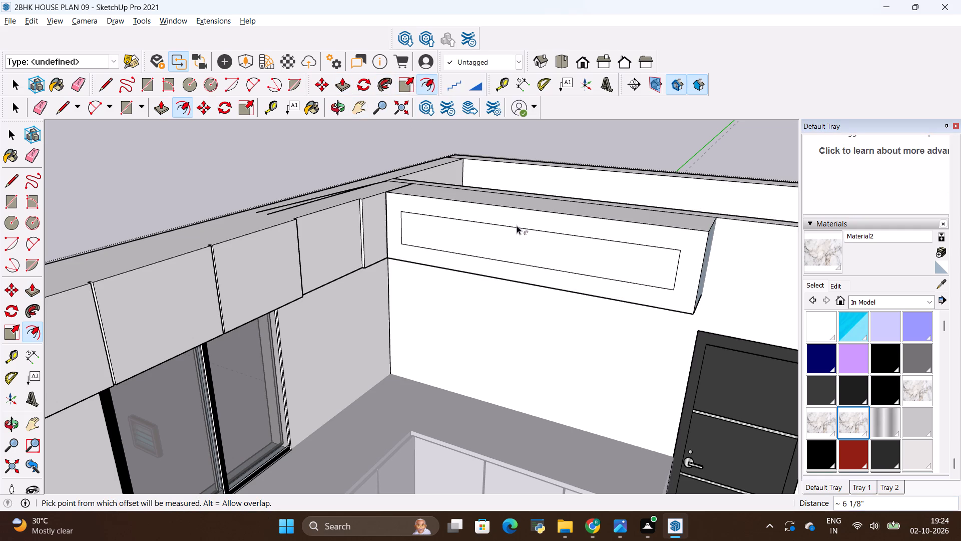
{"action": "key", "text": "alt+BackSpace"}
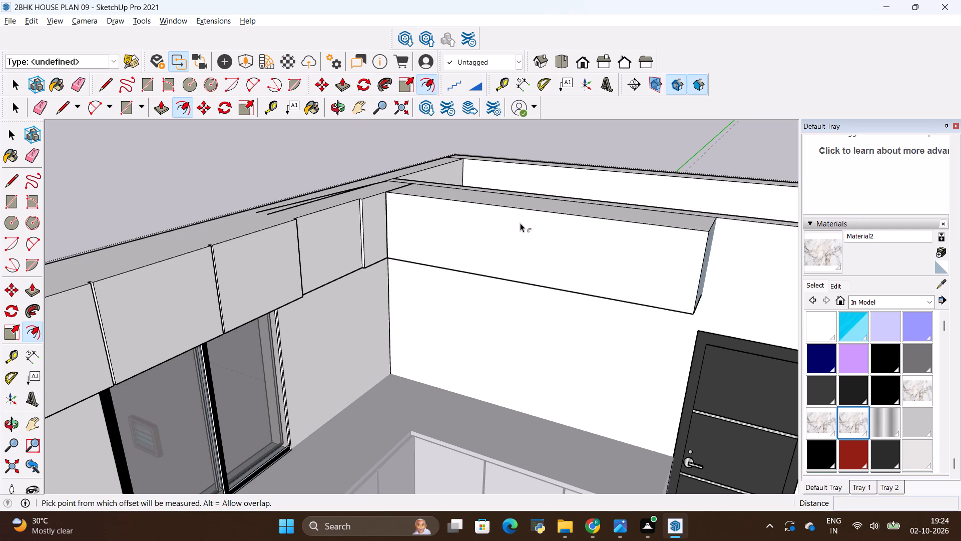
{"action": "left_click", "coordinate": [569, 237]}
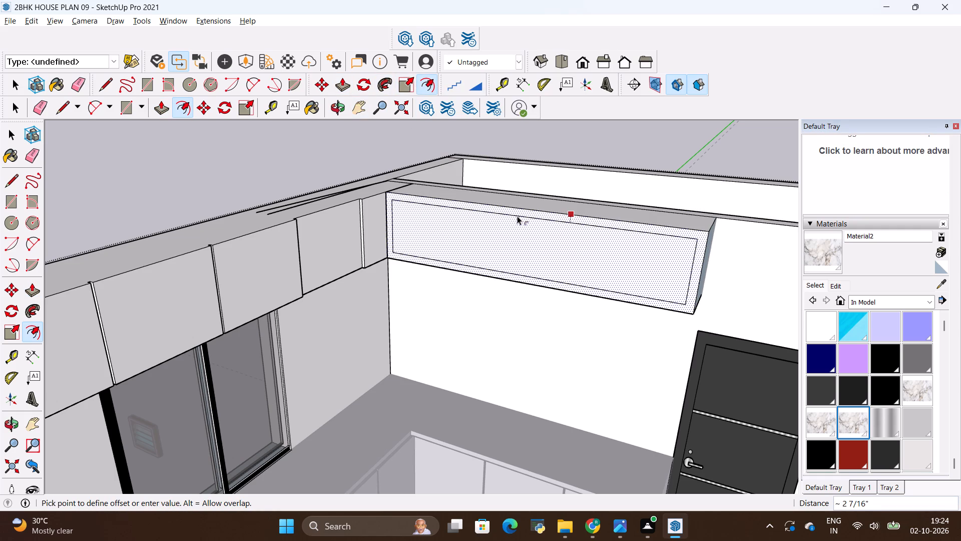
{"action": "key", "text": "BackSpace"}
{"action": "key", "text": "1"}
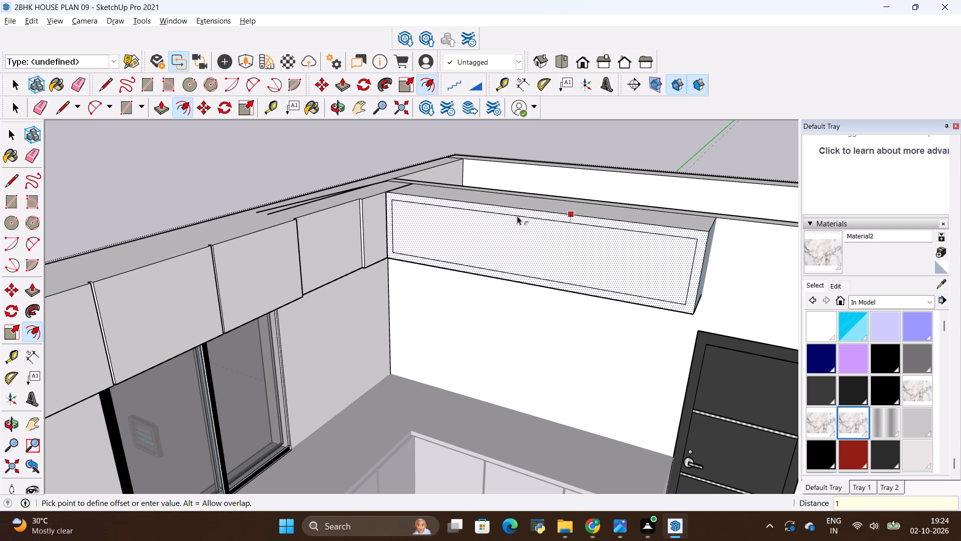
{"action": "key", "text": "shift+quotedbl"}
{"action": "key", "text": "Return"}
{"action": "scroll", "coordinate": [578, 221], "scroll_direction": "up", "scroll_amount": 2}
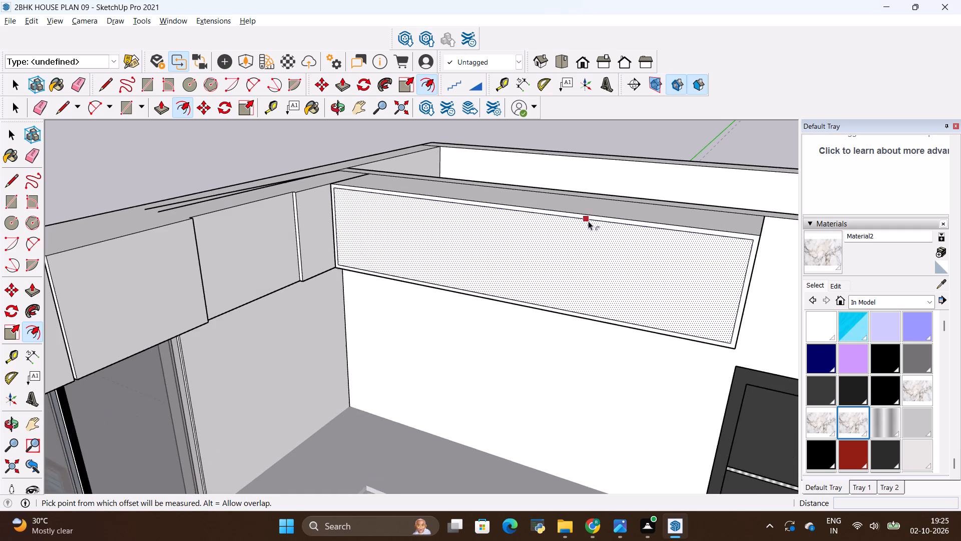
{"action": "scroll", "coordinate": [588, 221], "scroll_direction": "up", "scroll_amount": 4}
{"action": "key", "text": "Escape"}
{"action": "key", "text": "Escape"}
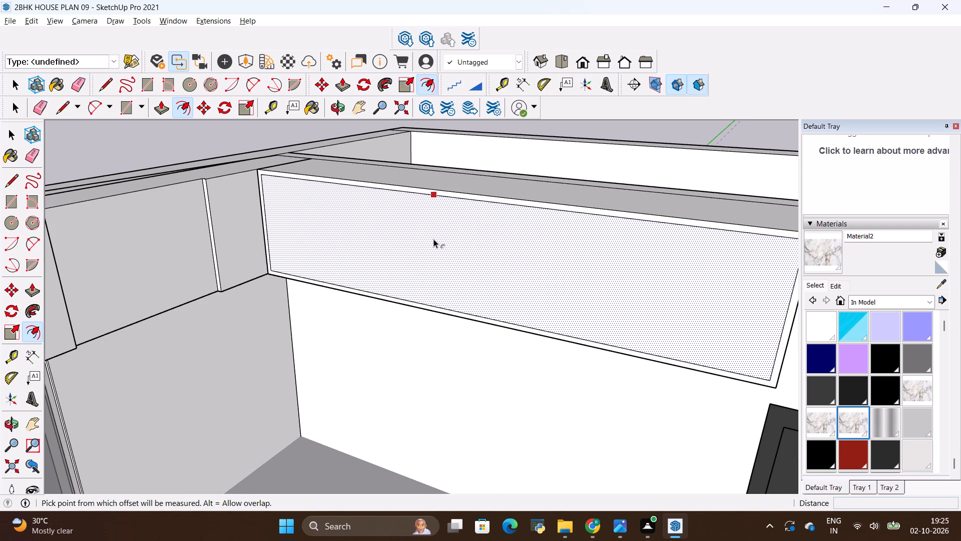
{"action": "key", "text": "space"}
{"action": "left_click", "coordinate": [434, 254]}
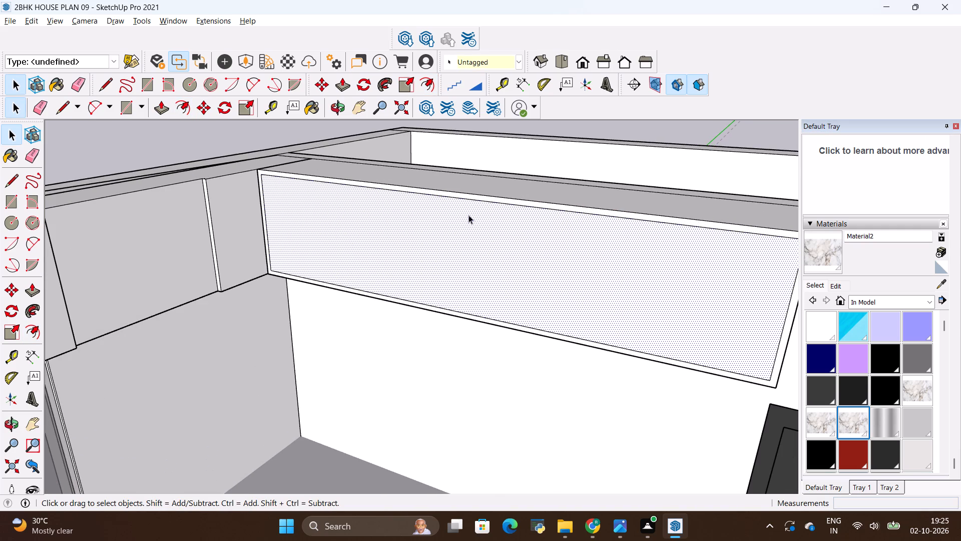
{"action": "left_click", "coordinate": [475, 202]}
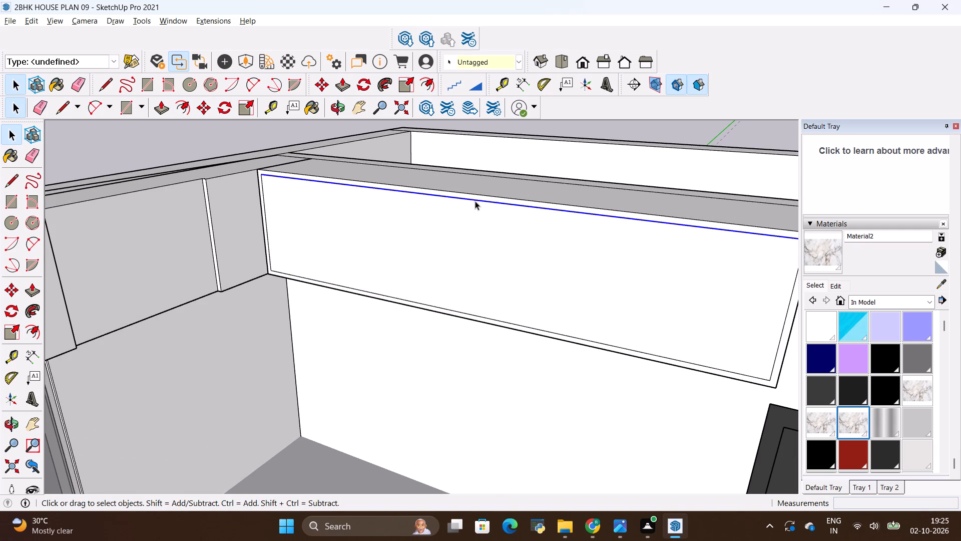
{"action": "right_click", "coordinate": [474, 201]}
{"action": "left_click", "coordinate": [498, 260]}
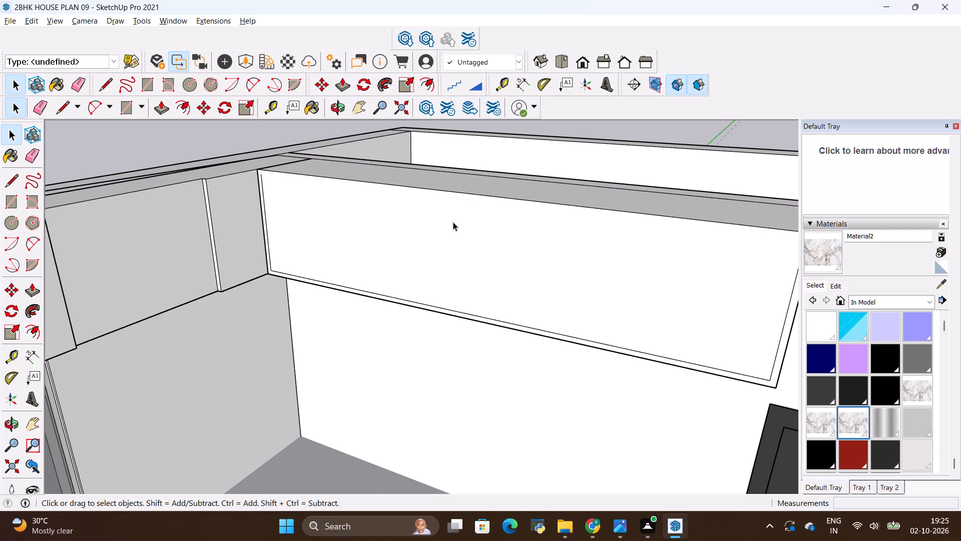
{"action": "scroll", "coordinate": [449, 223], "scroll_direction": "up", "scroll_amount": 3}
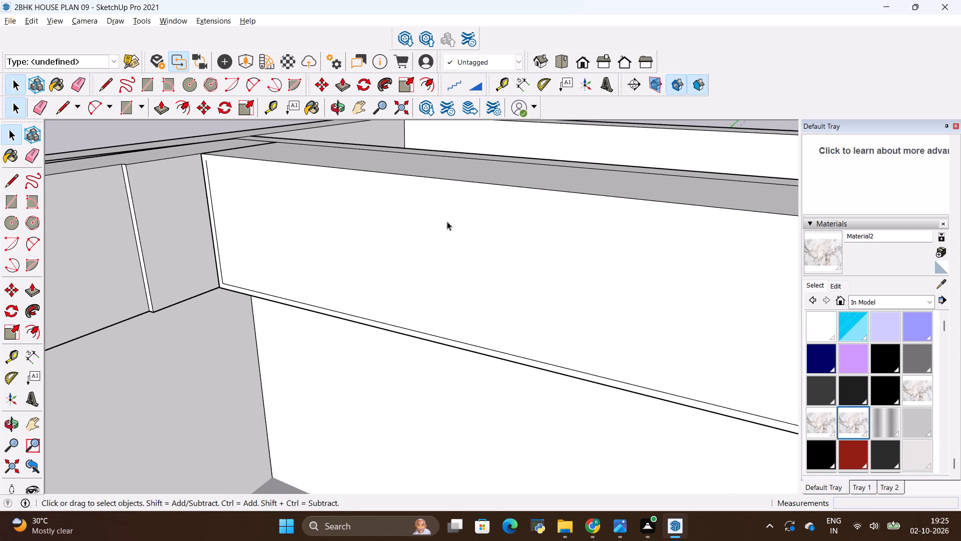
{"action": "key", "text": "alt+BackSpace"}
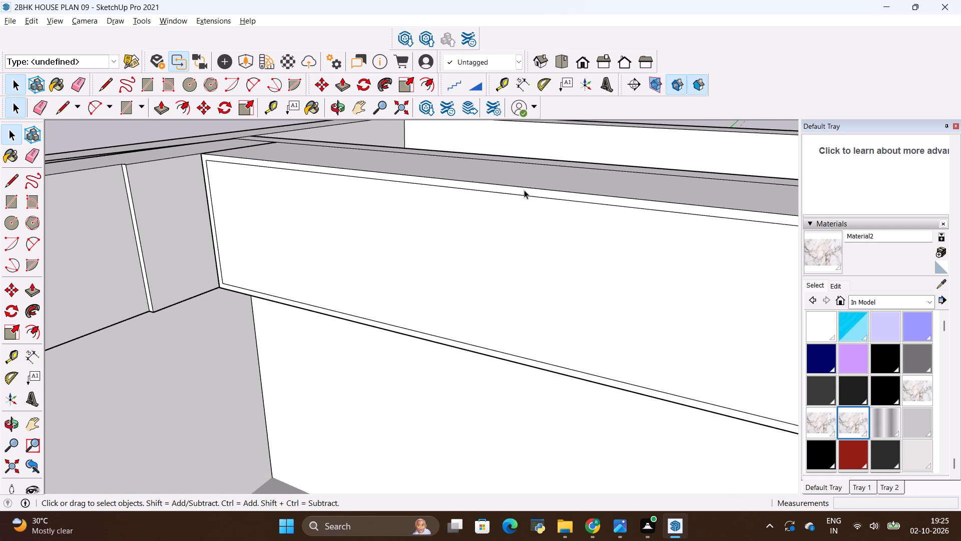
Divide the top inner offset edge of the adjoining-wall overhead block's front face into 3 equal segments.
{"action": "left_click", "coordinate": [525, 192]}
{"action": "left_click", "coordinate": [528, 194]}
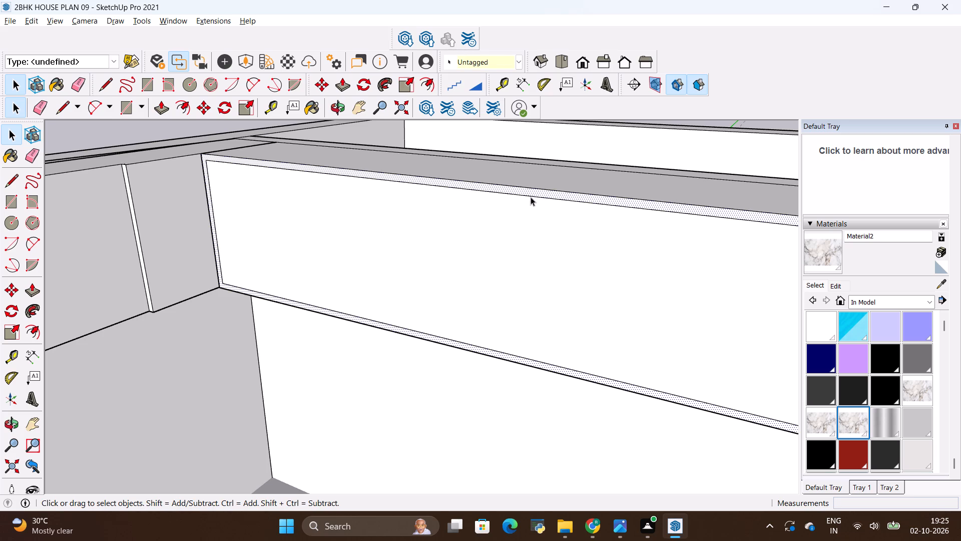
{"action": "left_click", "coordinate": [531, 197]}
{"action": "right_click", "coordinate": [531, 197]}
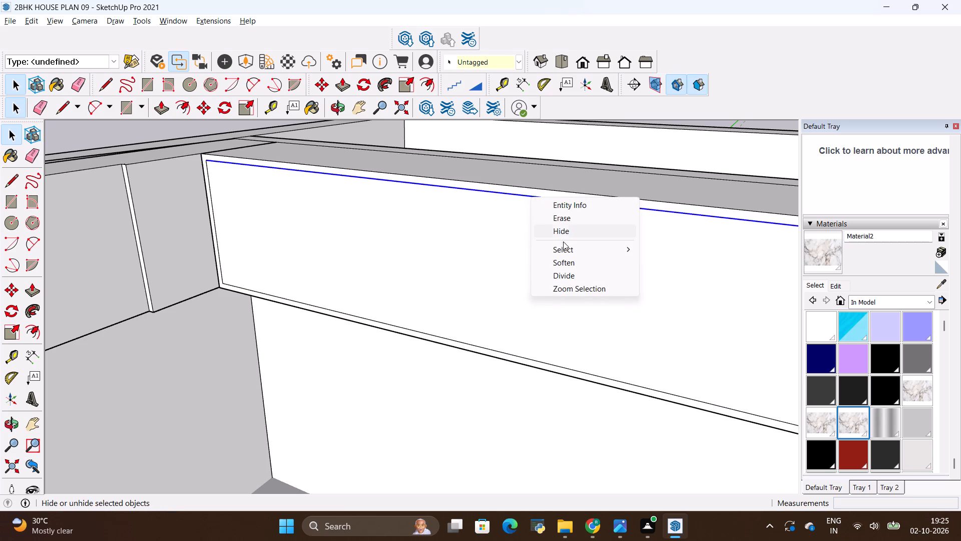
{"action": "left_click", "coordinate": [564, 270]}
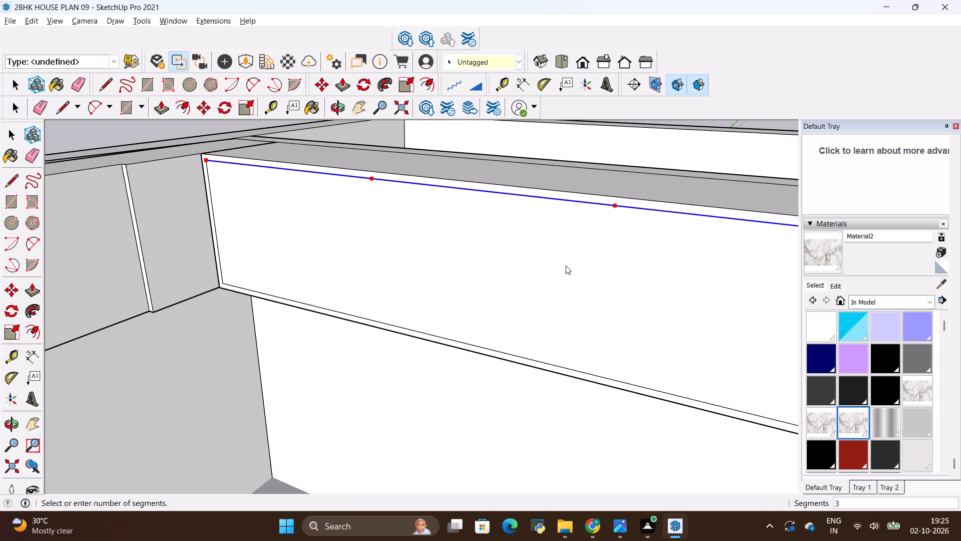
{"action": "scroll", "coordinate": [417, 234], "scroll_direction": "down", "scroll_amount": 4}
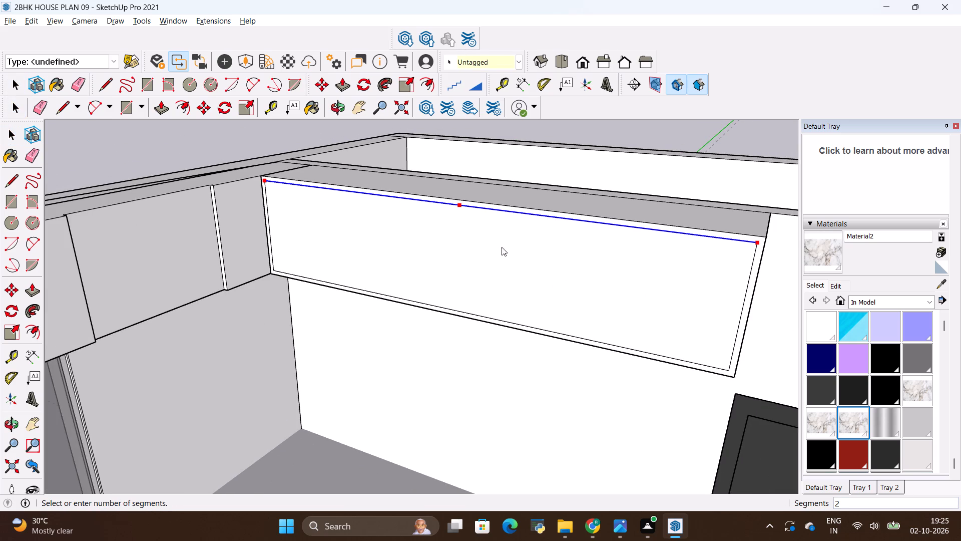
{"action": "scroll", "coordinate": [551, 247], "scroll_direction": "down", "scroll_amount": 6}
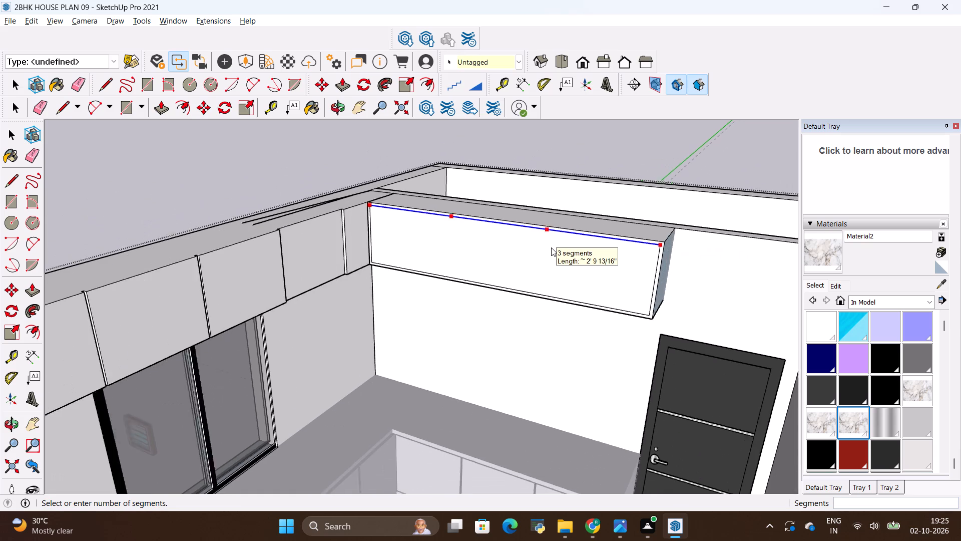
{"action": "scroll", "coordinate": [551, 247], "scroll_direction": "down", "scroll_amount": 1}
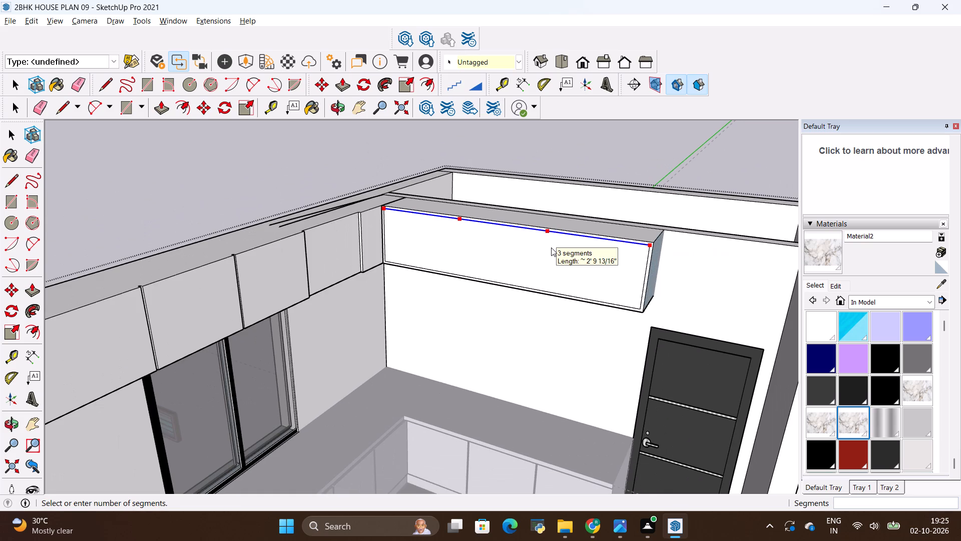
{"action": "scroll", "coordinate": [551, 247], "scroll_direction": "down", "scroll_amount": 3}
{"action": "scroll", "coordinate": [551, 247], "scroll_direction": "up", "scroll_amount": 1}
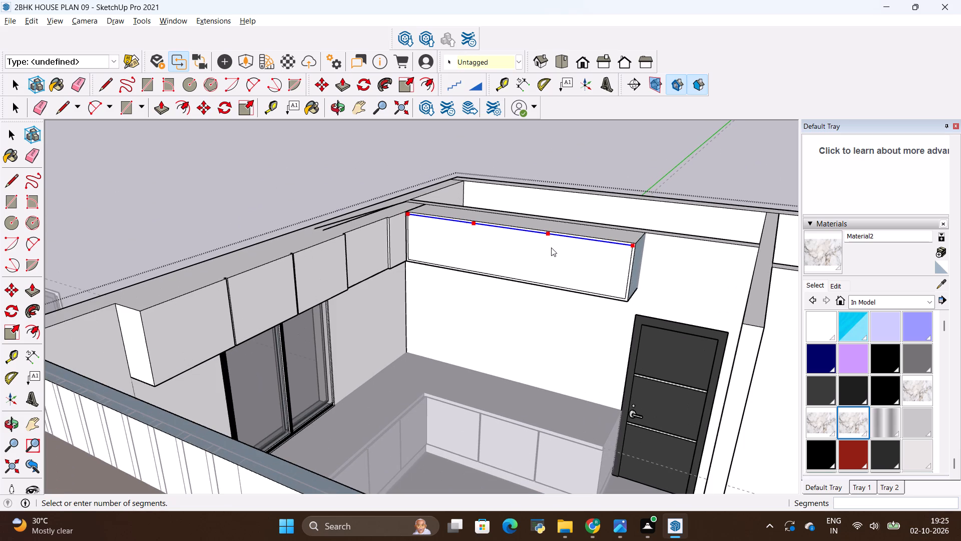
{"action": "left_click", "coordinate": [551, 247]}
{"action": "scroll", "coordinate": [546, 241], "scroll_direction": "up", "scroll_amount": 3}
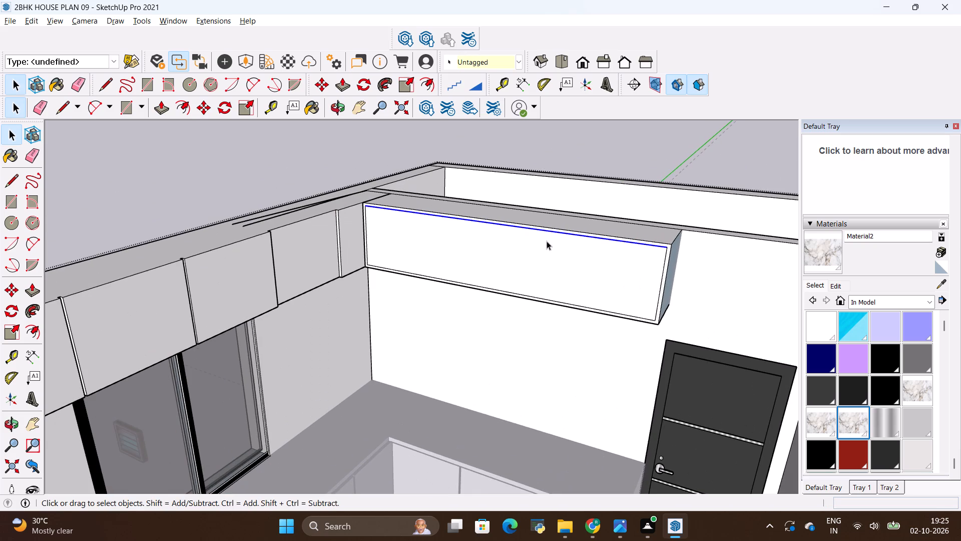
Draw a vertical line 1' 10" long from the division point nearer the door down to the lower inner offset edge.
{"action": "key", "text": "l"}
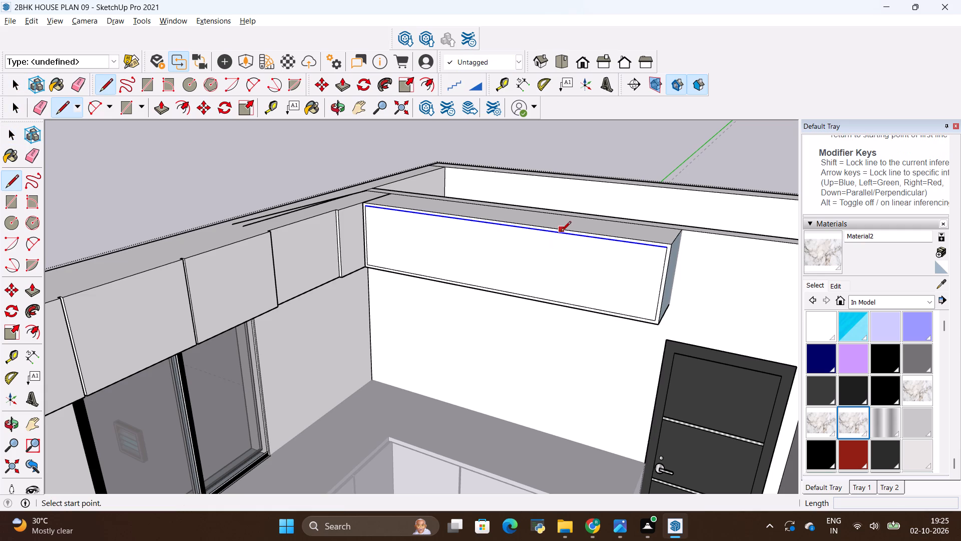
{"action": "scroll", "coordinate": [565, 235], "scroll_direction": "up", "scroll_amount": 6}
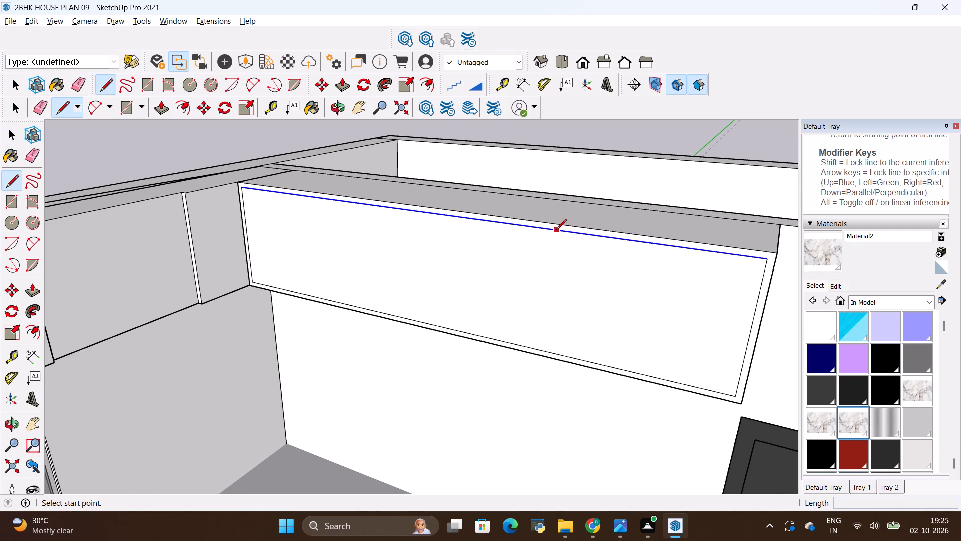
{"action": "left_click_drag", "start_coordinate": [537, 230], "coordinate": [537, 238]}
{"action": "left_click", "coordinate": [529, 345]}
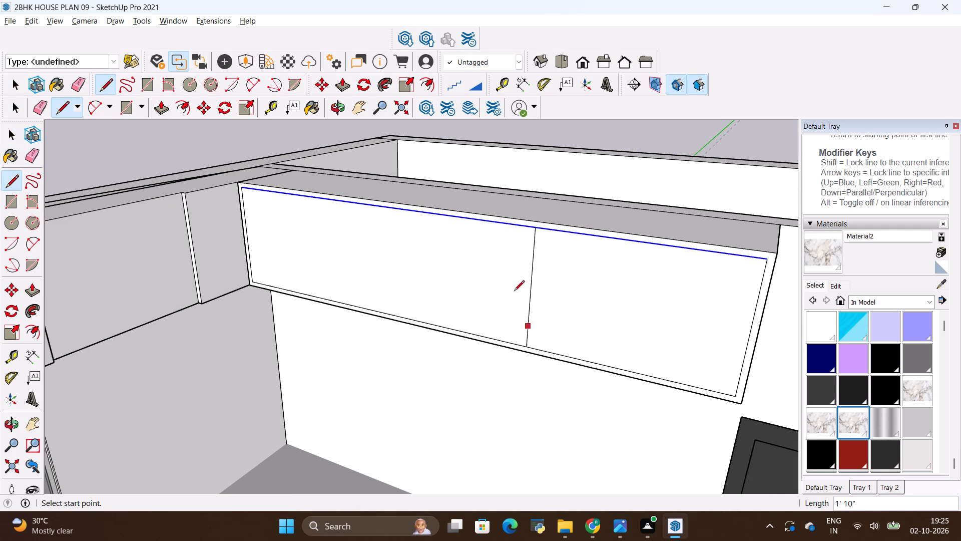
{"action": "key", "text": "Escape"}
Draw a second vertical line 1' 10" long from the division point nearer the window wall to the lower inner offset edge.
{"action": "key", "text": "l"}
{"action": "scroll", "coordinate": [384, 211], "scroll_direction": "up", "scroll_amount": 3}
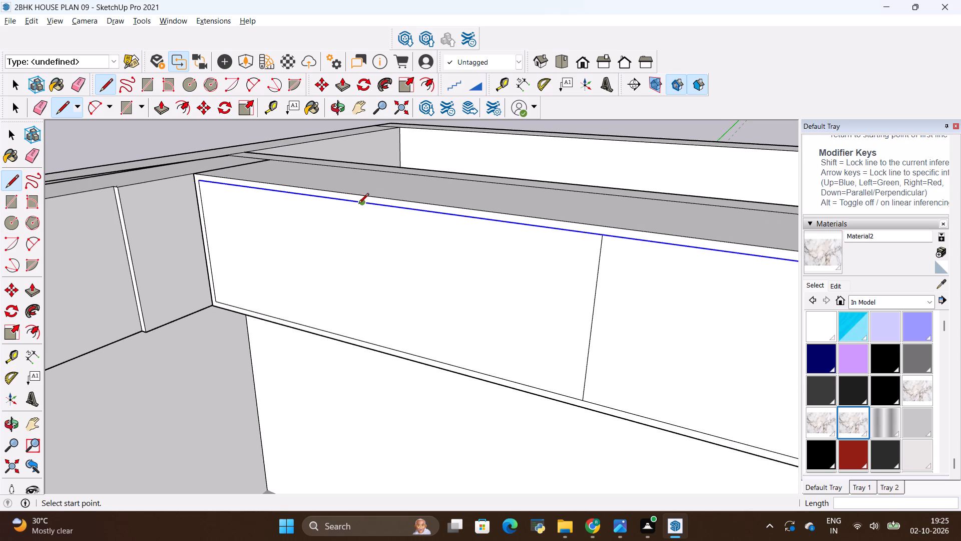
{"action": "left_click", "coordinate": [359, 205]}
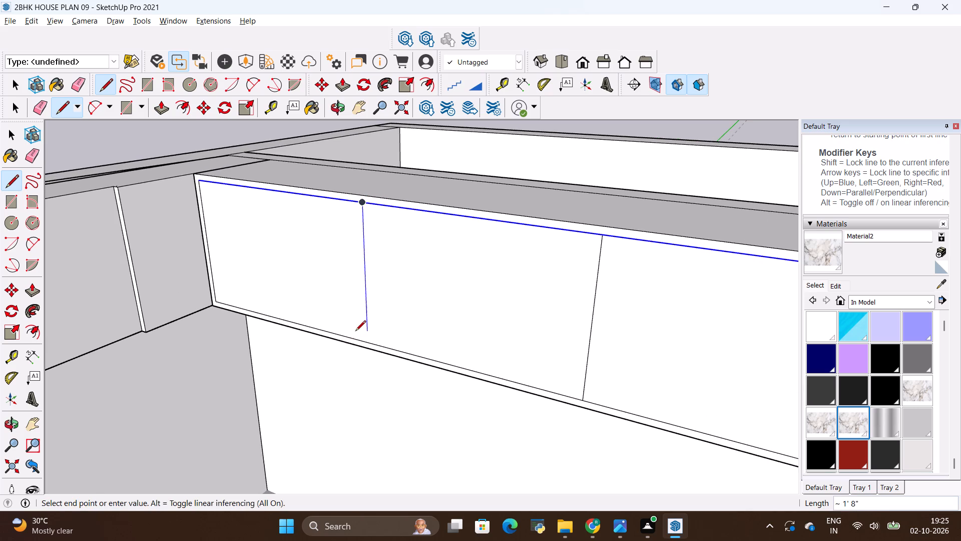
{"action": "scroll", "coordinate": [364, 338], "scroll_direction": "up", "scroll_amount": 4}
{"action": "middle_click_drag", "start_coordinate": [368, 343], "coordinate": [464, 421]}
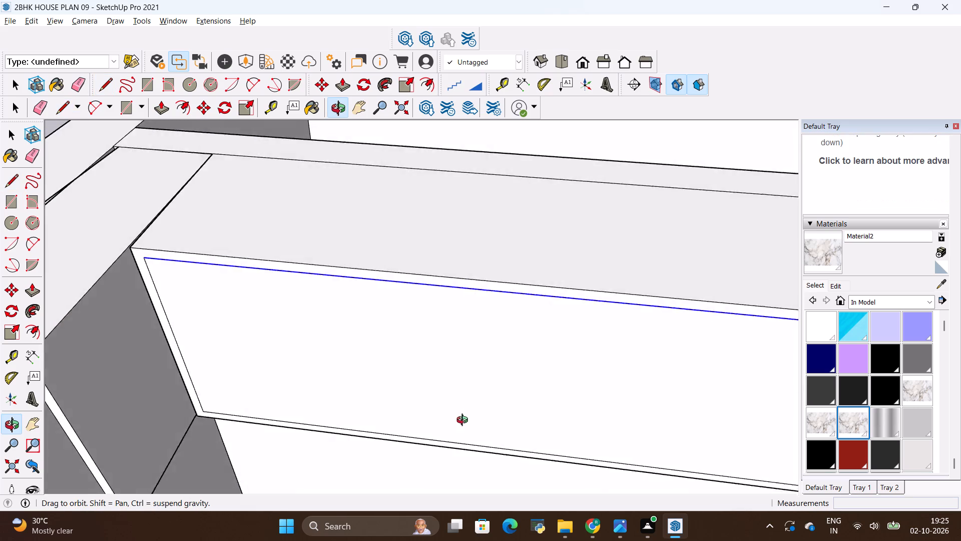
{"action": "middle_click_drag", "start_coordinate": [464, 421], "coordinate": [483, 380]}
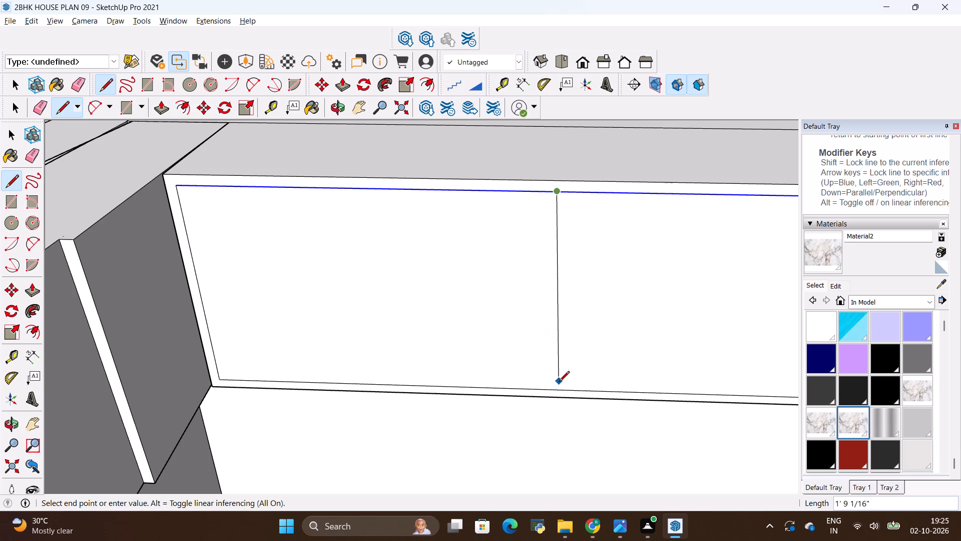
{"action": "middle_click_drag", "start_coordinate": [541, 386], "coordinate": [559, 279]}
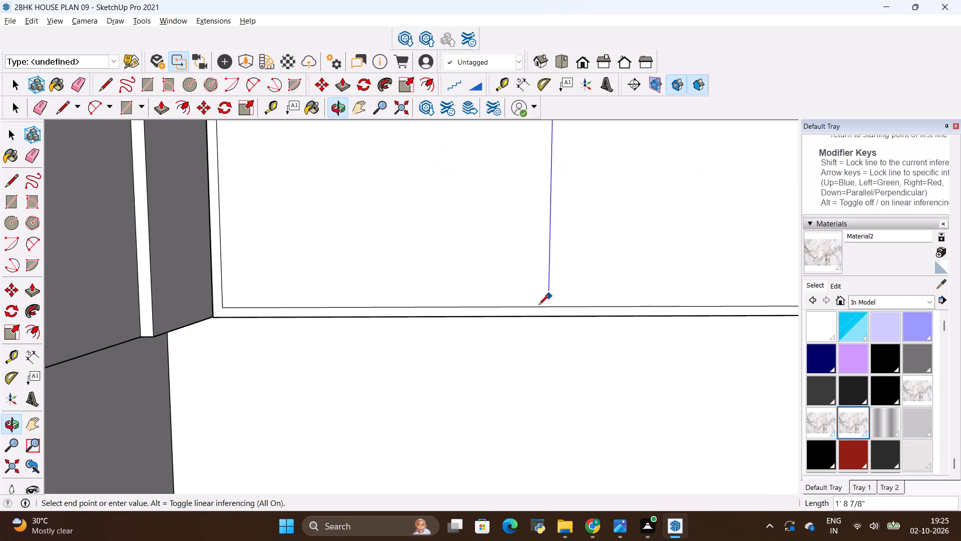
{"action": "scroll", "coordinate": [528, 332], "scroll_direction": "down", "scroll_amount": 6}
{"action": "left_click", "coordinate": [539, 324]}
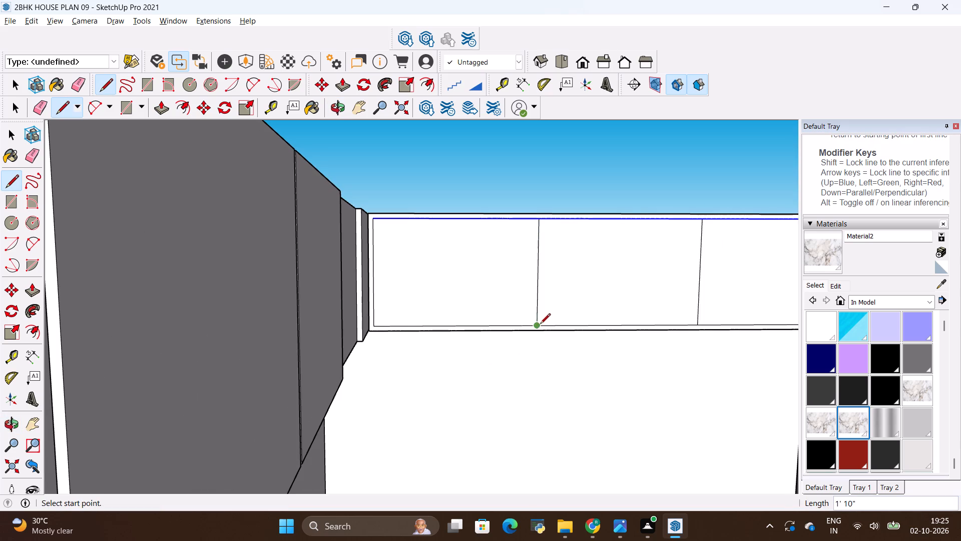
{"action": "key", "text": "Escape"}
{"action": "scroll", "coordinate": [497, 272], "scroll_direction": "down", "scroll_amount": 3}
{"action": "scroll", "coordinate": [535, 270], "scroll_direction": "up", "scroll_amount": 2}
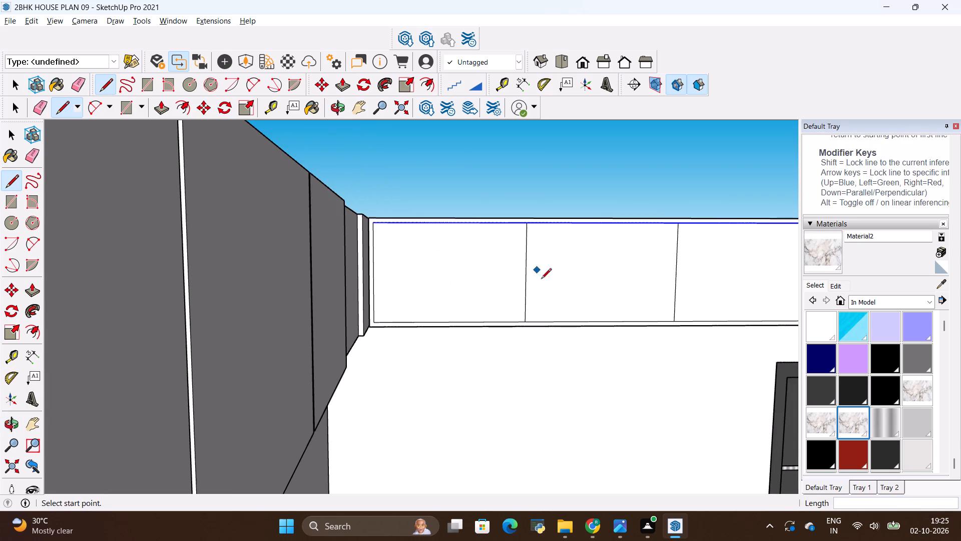
{"action": "scroll", "coordinate": [539, 302], "scroll_direction": "up", "scroll_amount": 1}
{"action": "scroll", "coordinate": [537, 290], "scroll_direction": "down", "scroll_amount": 2}
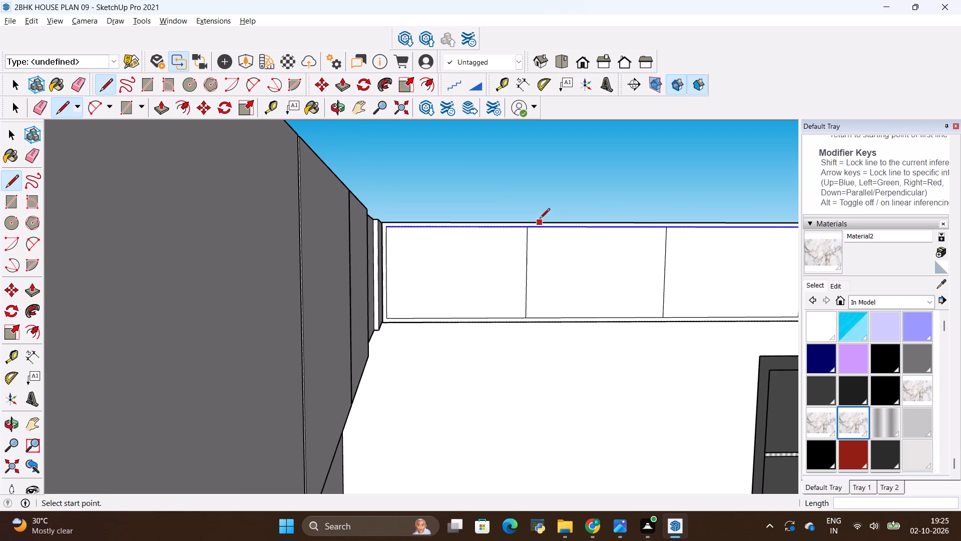
{"action": "scroll", "coordinate": [559, 184], "scroll_direction": "up", "scroll_amount": 2}
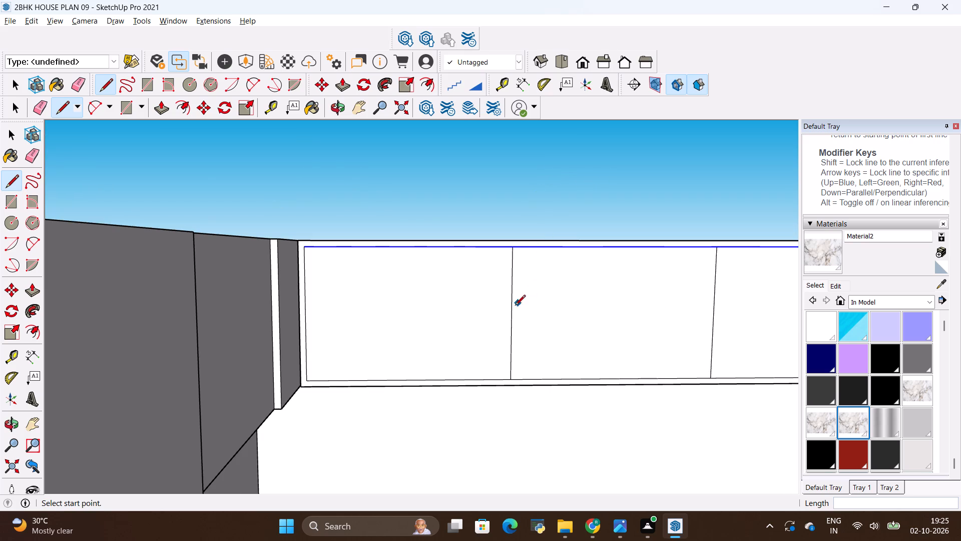
Copy both vertical divider lines .5" sideways along the red axis, toward the door end, to form narrow gaps between door panels.
{"action": "key", "text": "space"}
{"action": "left_click", "coordinate": [511, 309]}
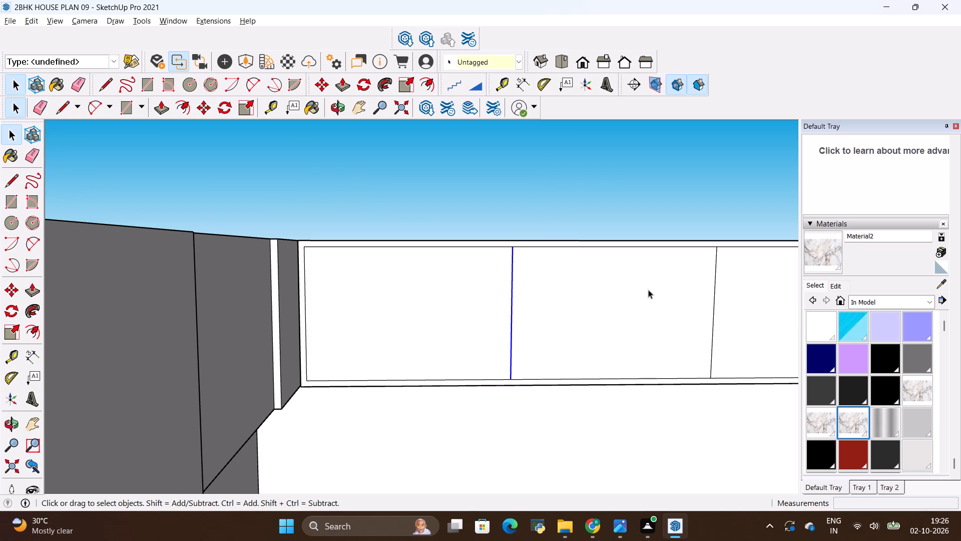
{"action": "left_click", "coordinate": [713, 319], "text": "ctrl"}
{"action": "key", "text": "m"}
{"action": "left_click", "coordinate": [512, 353]}
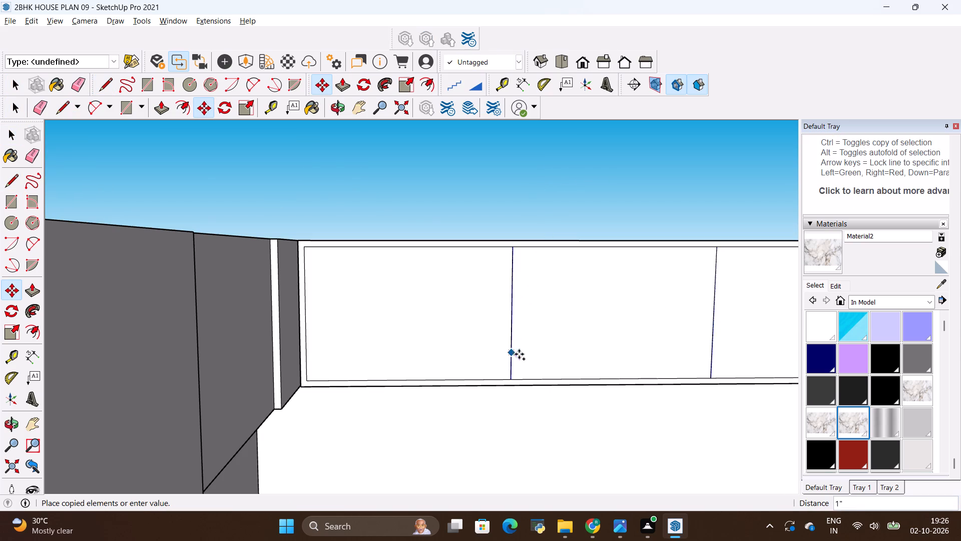
{"action": "key", "text": "BackSpace"}
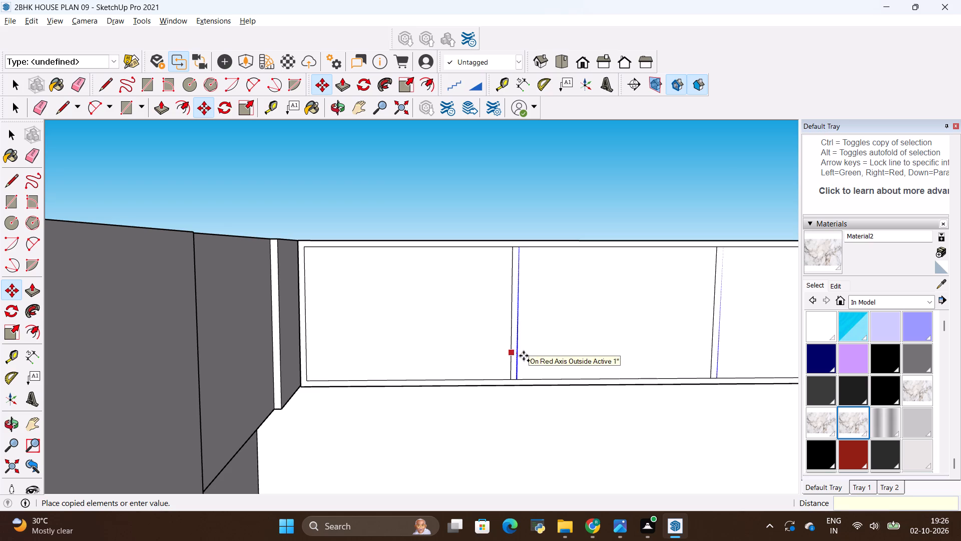
{"action": "key", "text": "period"}
{"action": "key", "text": "5"}
{"action": "key", "text": "shift+quotedbl"}
{"action": "key", "text": "Return"}
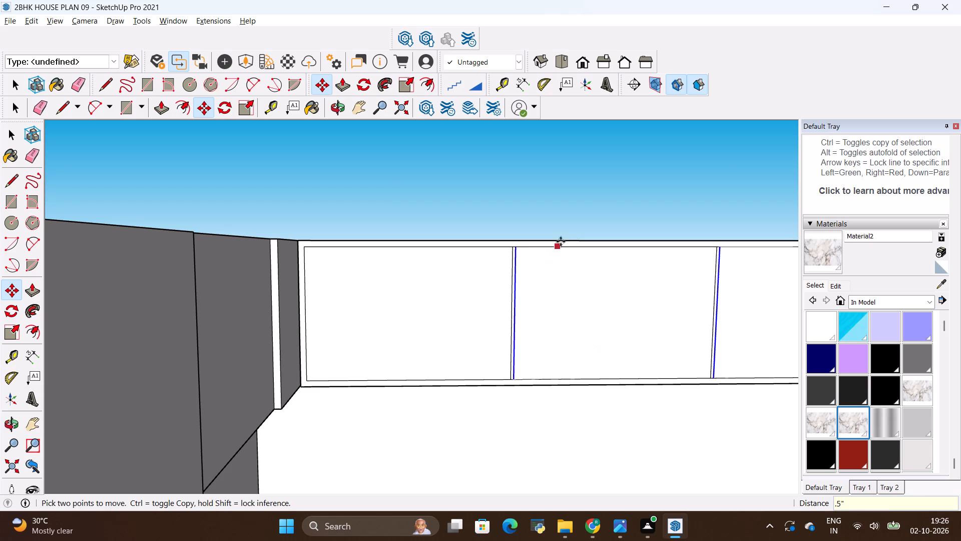
{"action": "key", "text": "space"}
{"action": "left_click", "coordinate": [568, 230]}
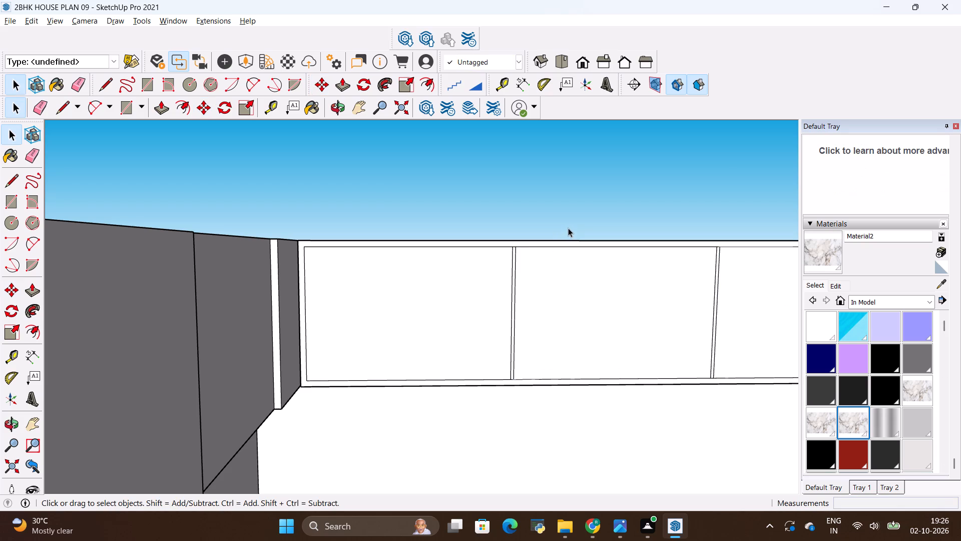
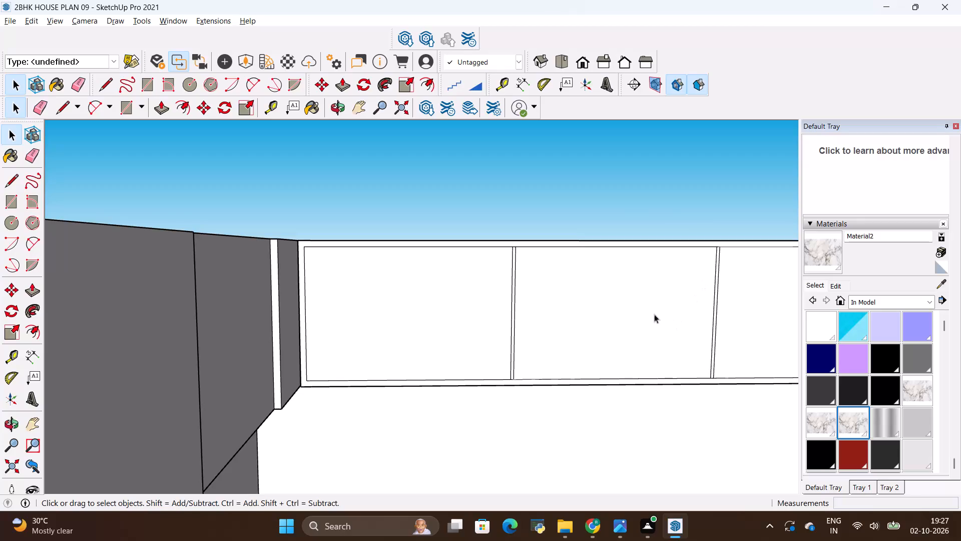
Push/Pull the adjoining-wall overhead cabinet's door panel nearest the window wall outward by 1".
{"action": "scroll", "coordinate": [609, 289], "scroll_direction": "down", "scroll_amount": 3}
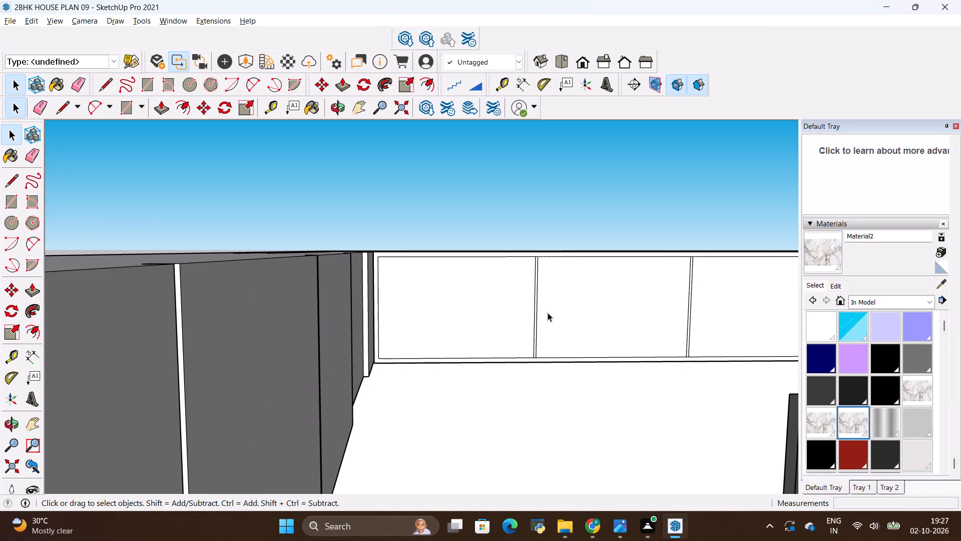
{"action": "key", "text": "p"}
{"action": "scroll", "coordinate": [540, 317], "scroll_direction": "up", "scroll_amount": 2}
{"action": "left_click", "coordinate": [515, 316]}
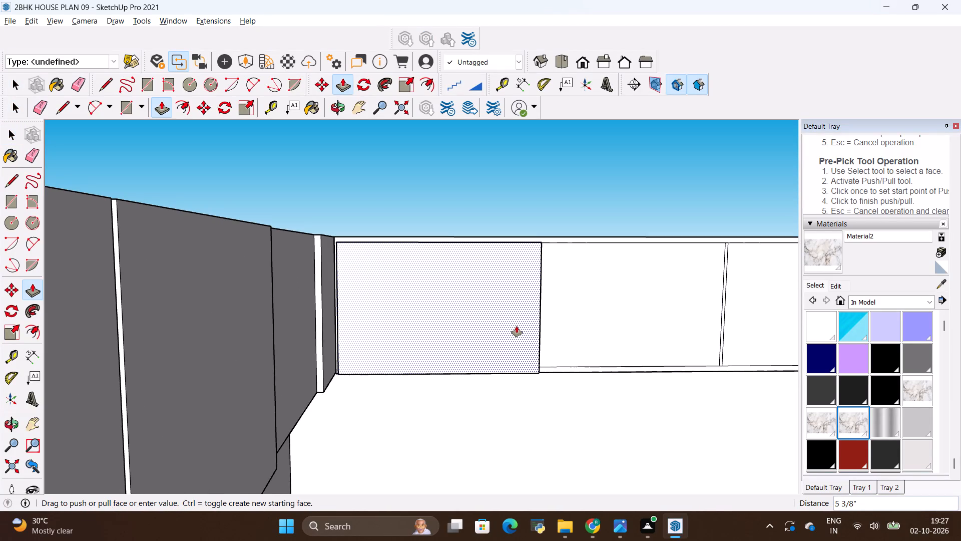
{"action": "key", "text": "BackSpace"}
{"action": "type", "text": "1\""}
{"action": "key", "text": "Return"}
Push/Pull the middle door panel out of the same cabinet front, and bring the door-end panel level with it.
{"action": "left_click", "coordinate": [619, 336]}
{"action": "left_click", "coordinate": [618, 339]}
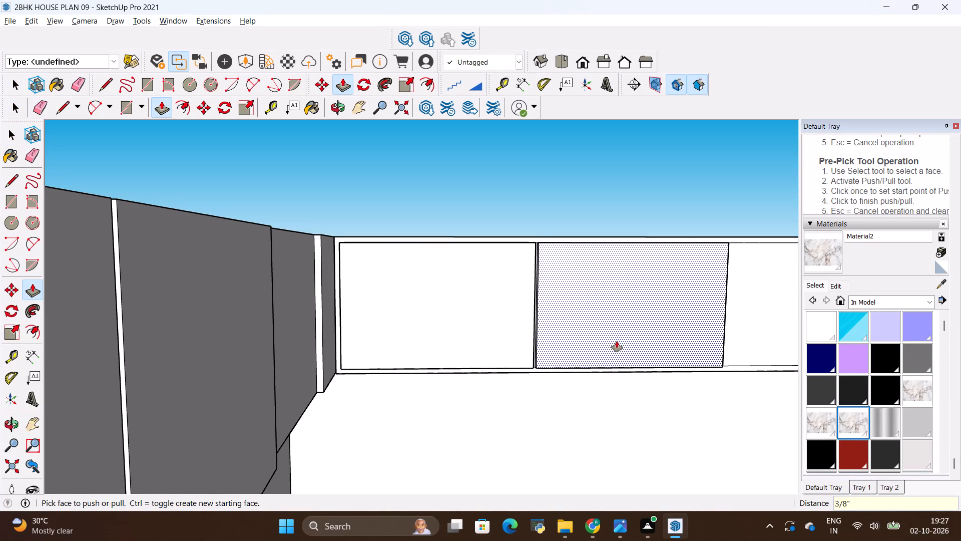
{"action": "double_click", "coordinate": [753, 320]}
{"action": "scroll", "coordinate": [575, 301], "scroll_direction": "down", "scroll_amount": 3}
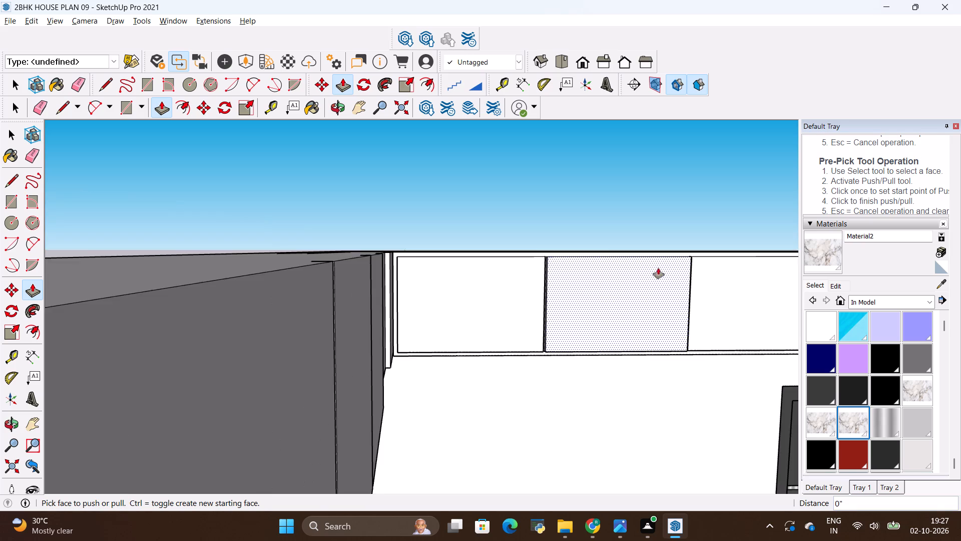
{"action": "middle_click_drag", "start_coordinate": [656, 270], "coordinate": [647, 391]}
{"action": "scroll", "coordinate": [579, 266], "scroll_direction": "down", "scroll_amount": 5}
{"action": "middle_click_drag", "start_coordinate": [667, 337], "coordinate": [643, 306]}
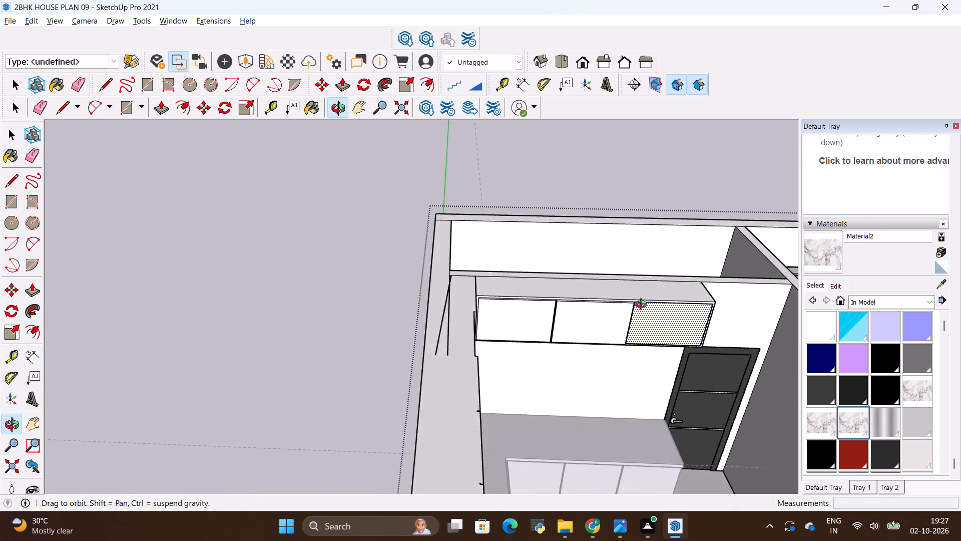
{"action": "middle_click_drag", "start_coordinate": [643, 306], "coordinate": [609, 258]}
{"action": "scroll", "coordinate": [650, 280], "scroll_direction": "up", "scroll_amount": 20}
{"action": "scroll", "coordinate": [650, 280], "scroll_direction": "up", "scroll_amount": 2}
{"action": "middle_click_drag", "start_coordinate": [534, 264], "coordinate": [537, 274]}
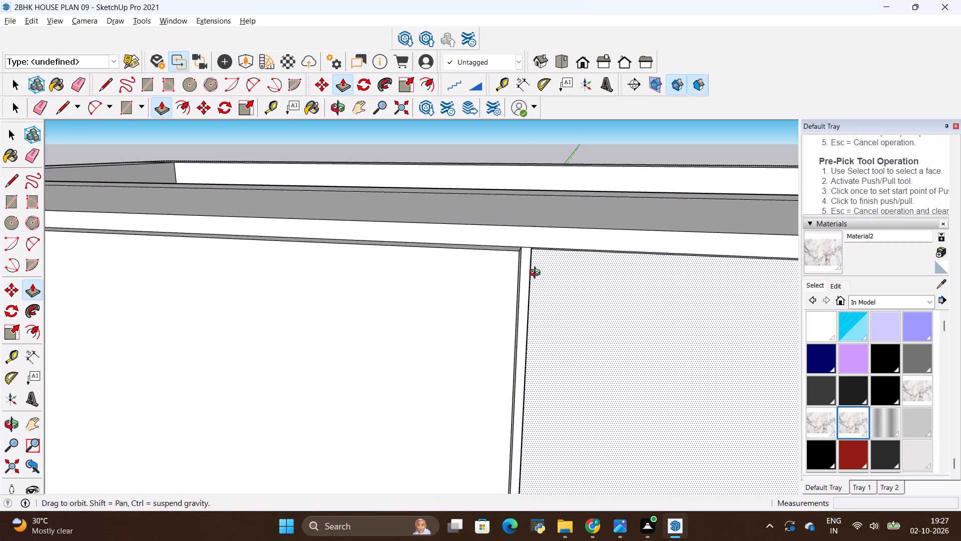
{"action": "middle_click_drag", "start_coordinate": [537, 274], "coordinate": [598, 420]}
{"action": "left_click", "coordinate": [579, 332]}
{"action": "left_click", "coordinate": [463, 334]}
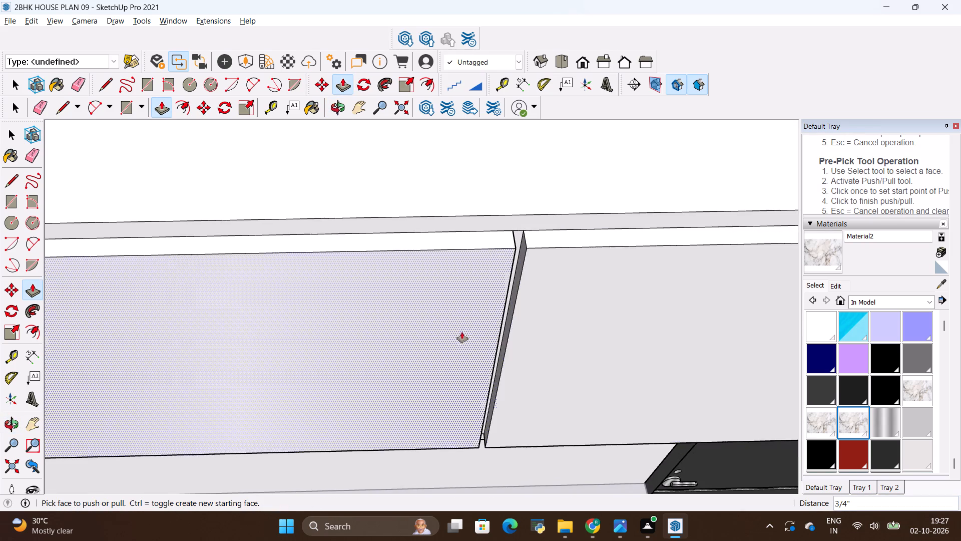
Inspect the raised door panels and corner joint of both overhead cabinet runs, and leave the group's editing mode.
{"action": "scroll", "coordinate": [518, 306], "scroll_direction": "down", "scroll_amount": 10}
{"action": "scroll", "coordinate": [410, 263], "scroll_direction": "down", "scroll_amount": 6}
{"action": "scroll", "coordinate": [479, 221], "scroll_direction": "down", "scroll_amount": 5}
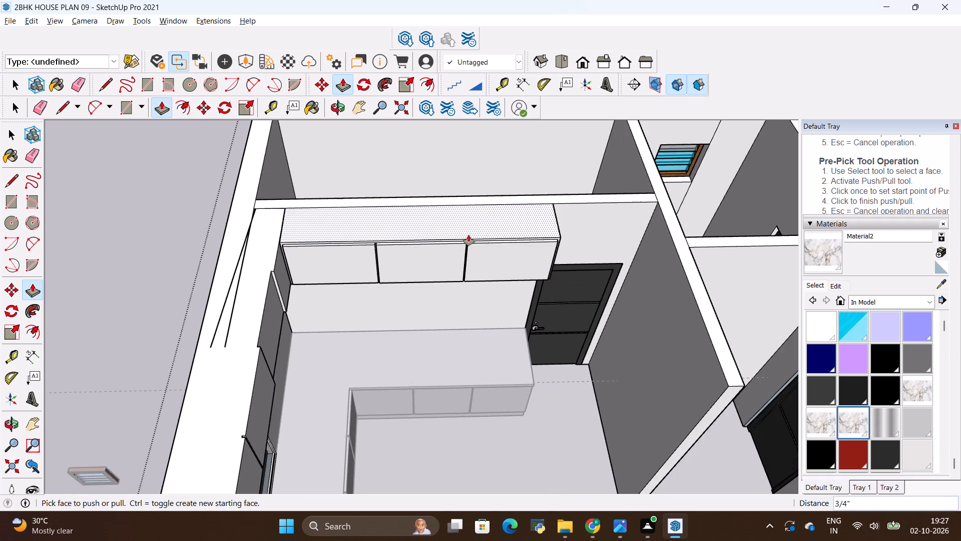
{"action": "middle_click_drag", "start_coordinate": [513, 299], "coordinate": [409, 205]}
{"action": "scroll", "coordinate": [461, 206], "scroll_direction": "down", "scroll_amount": 5}
{"action": "middle_click_drag", "start_coordinate": [459, 264], "coordinate": [285, 264]}
{"action": "scroll", "coordinate": [408, 177], "scroll_direction": "up", "scroll_amount": 10}
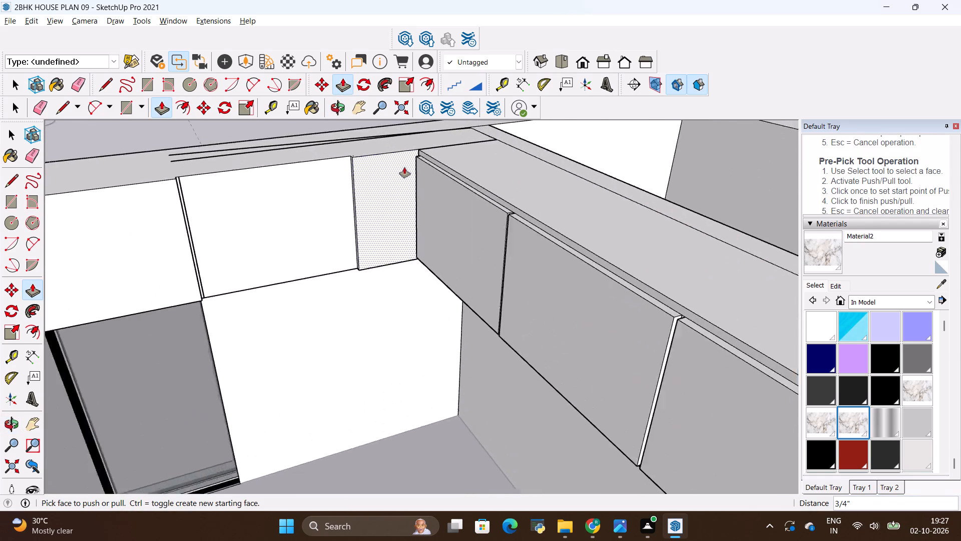
{"action": "scroll", "coordinate": [404, 167], "scroll_direction": "up", "scroll_amount": 10}
{"action": "left_click", "coordinate": [404, 161]}
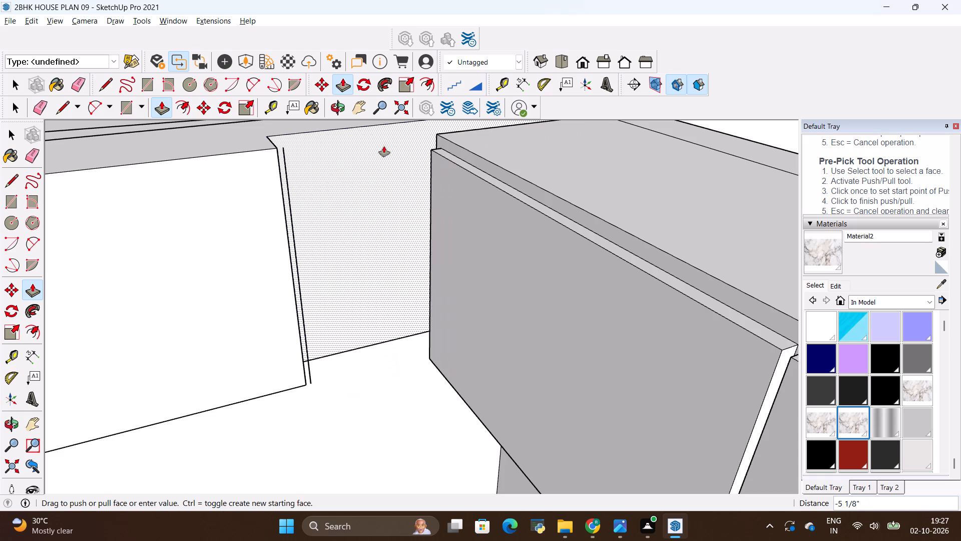
{"action": "key", "text": "Escape"}
{"action": "scroll", "coordinate": [428, 138], "scroll_direction": "up", "scroll_amount": 4}
{"action": "scroll", "coordinate": [478, 162], "scroll_direction": "up", "scroll_amount": 1}
{"action": "middle_click_drag", "start_coordinate": [482, 168], "coordinate": [508, 208]}
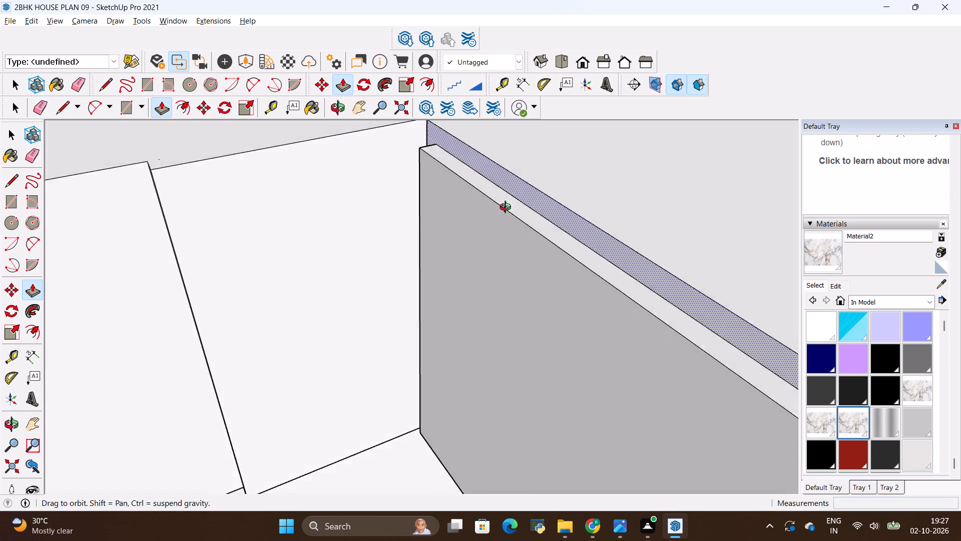
{"action": "middle_click_drag", "start_coordinate": [508, 208], "coordinate": [564, 253]}
{"action": "scroll", "coordinate": [564, 248], "scroll_direction": "down", "scroll_amount": 10}
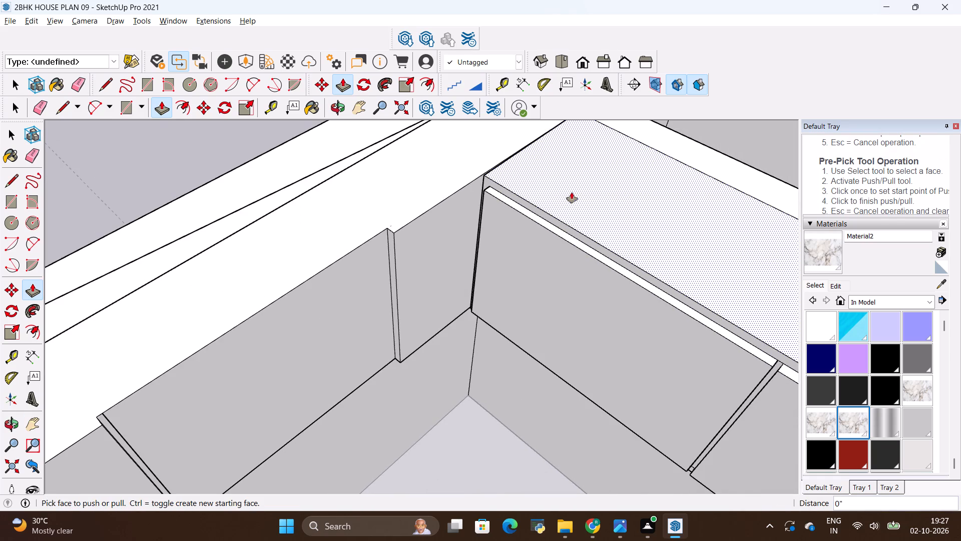
{"action": "scroll", "coordinate": [572, 192], "scroll_direction": "down", "scroll_amount": 5}
{"action": "scroll", "coordinate": [441, 192], "scroll_direction": "down", "scroll_amount": 3}
{"action": "middle_click_drag", "start_coordinate": [490, 251], "coordinate": [452, 172]}
{"action": "scroll", "coordinate": [475, 203], "scroll_direction": "down", "scroll_amount": 4}
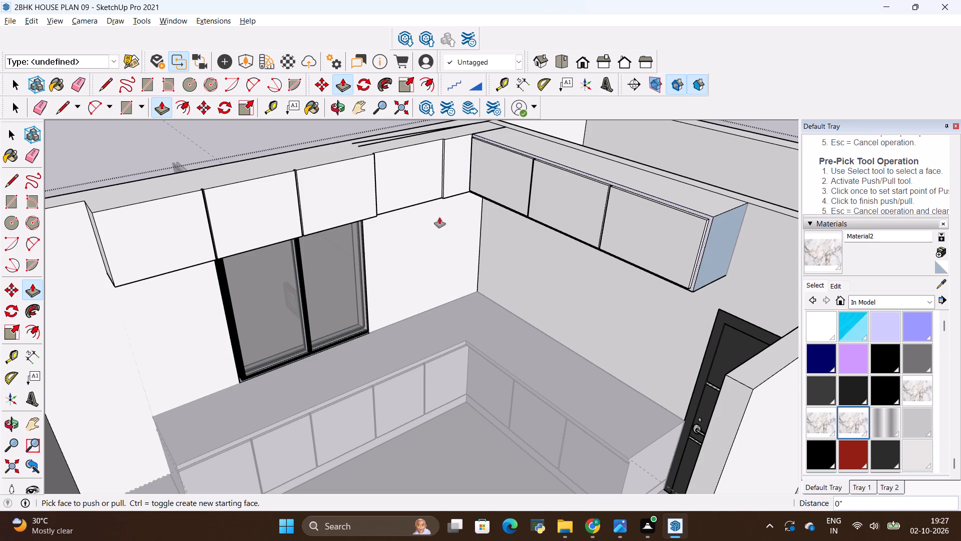
{"action": "scroll", "coordinate": [229, 171], "scroll_direction": "up", "scroll_amount": 7}
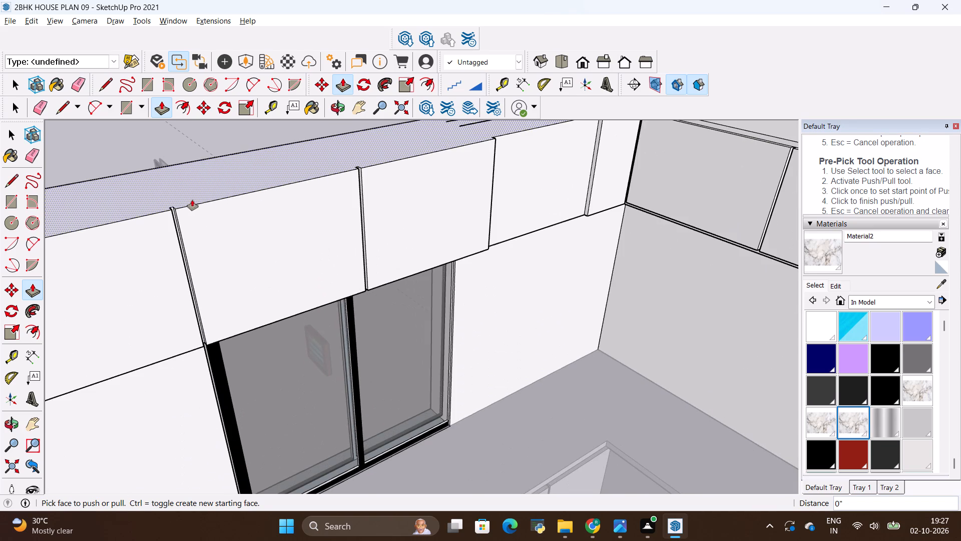
{"action": "scroll", "coordinate": [192, 200], "scroll_direction": "up", "scroll_amount": 6}
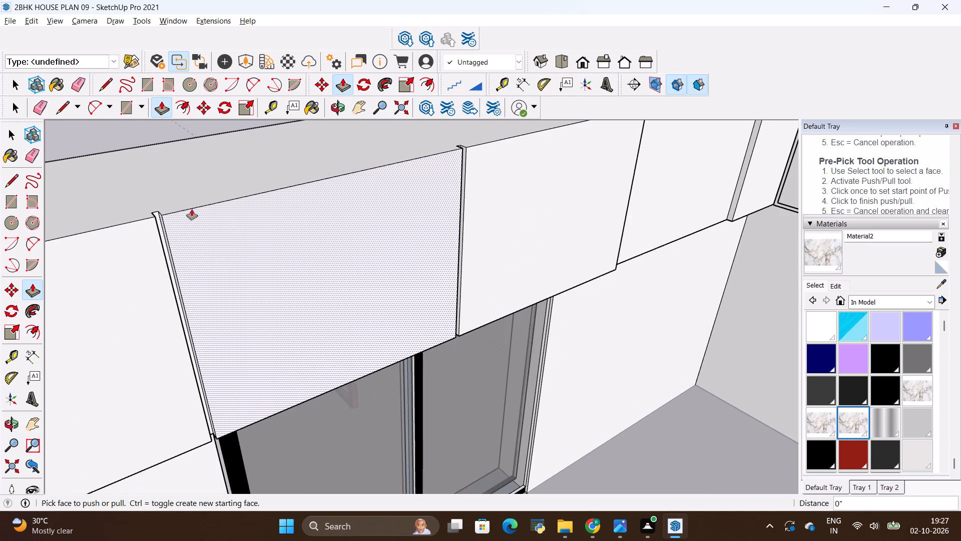
{"action": "scroll", "coordinate": [198, 199], "scroll_direction": "down", "scroll_amount": 4}
{"action": "scroll", "coordinate": [253, 186], "scroll_direction": "down", "scroll_amount": 10}
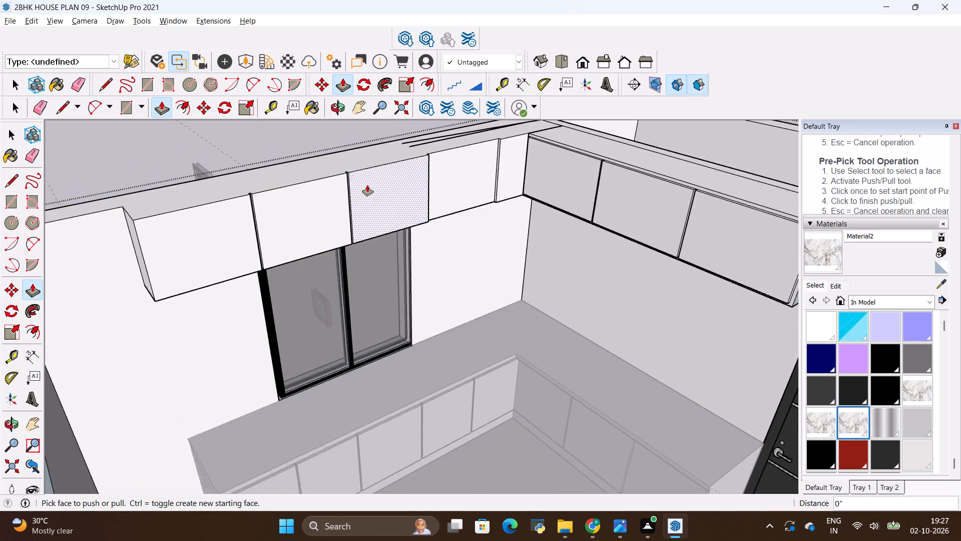
{"action": "scroll", "coordinate": [367, 185], "scroll_direction": "down", "scroll_amount": 6}
{"action": "scroll", "coordinate": [434, 156], "scroll_direction": "up", "scroll_amount": 7}
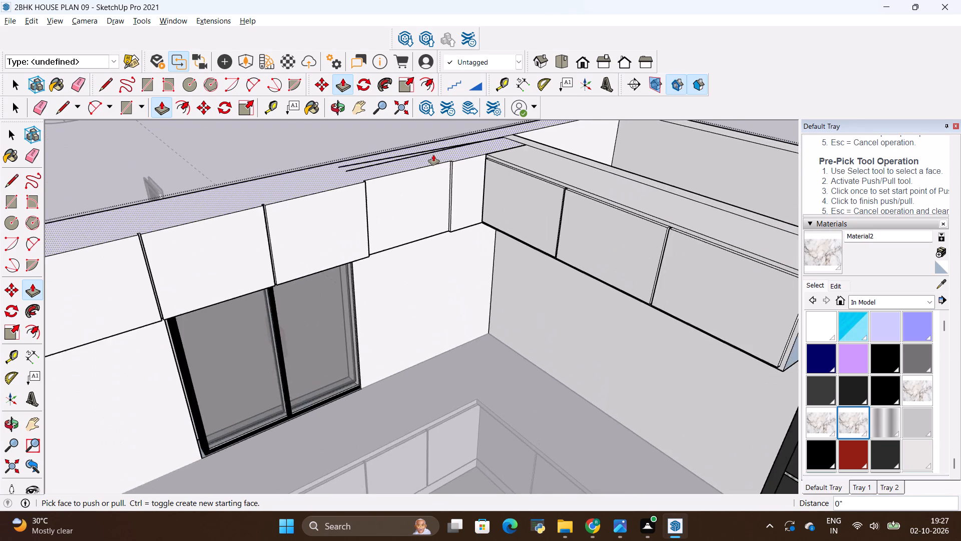
{"action": "scroll", "coordinate": [433, 155], "scroll_direction": "down", "scroll_amount": 8}
{"action": "middle_click_drag", "start_coordinate": [429, 300], "coordinate": [418, 297]}
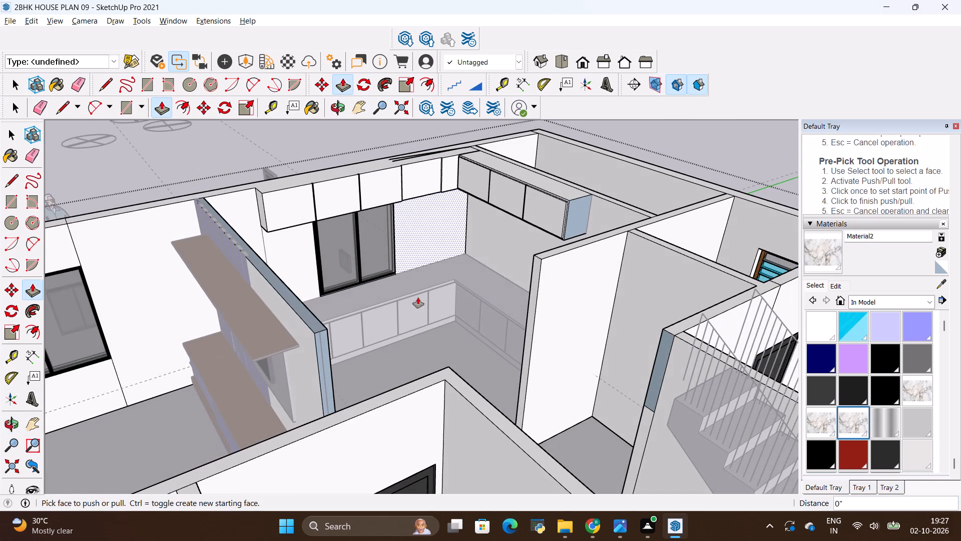
{"action": "key", "text": "space"}
{"action": "left_click", "coordinate": [211, 147]}
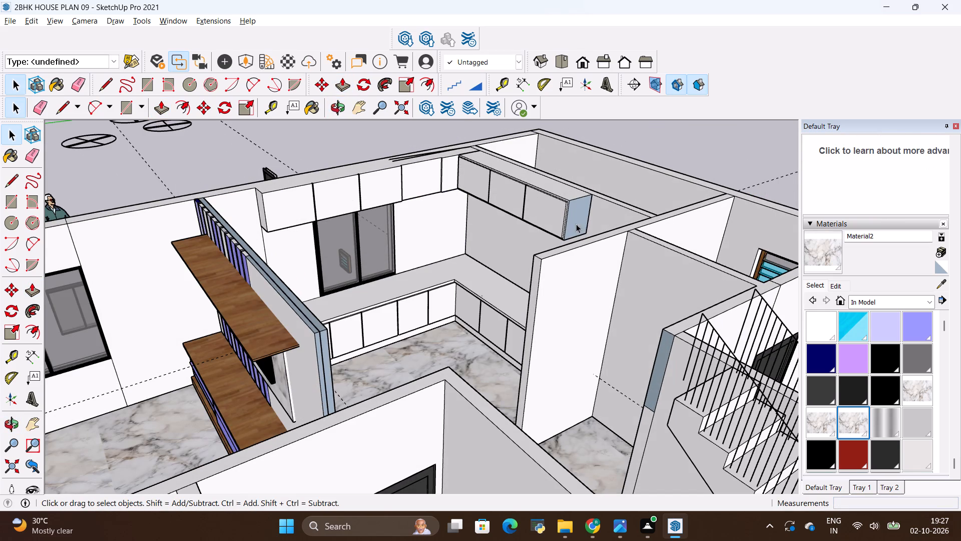
Switch the materials library to the Wood collection.
{"action": "left_click", "coordinate": [874, 300]}
{"action": "scroll", "coordinate": [889, 416], "scroll_direction": "down", "scroll_amount": 5}
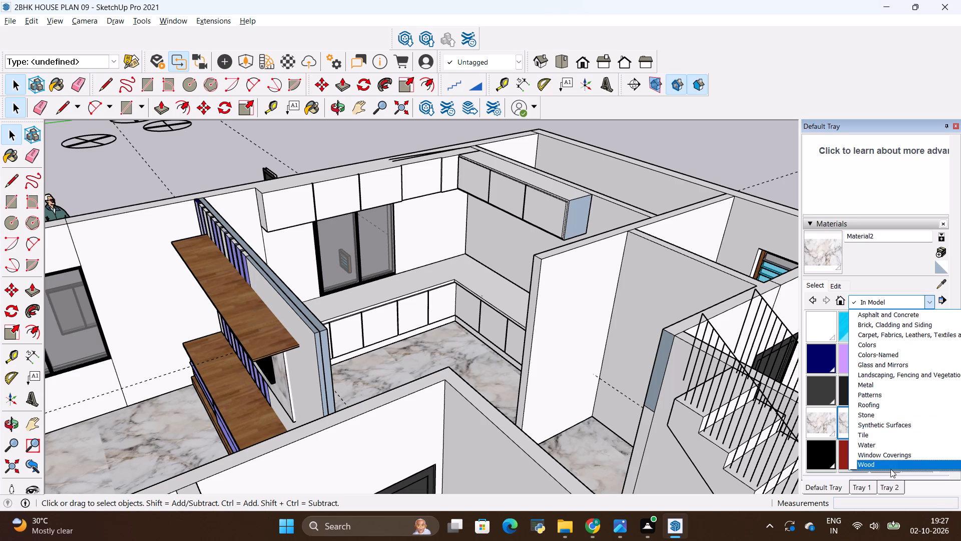
{"action": "left_click", "coordinate": [890, 468]}
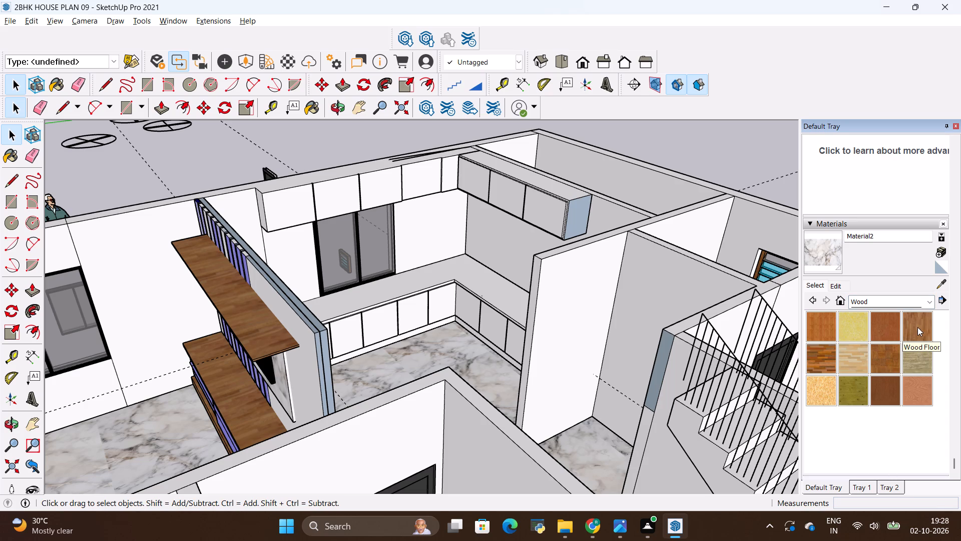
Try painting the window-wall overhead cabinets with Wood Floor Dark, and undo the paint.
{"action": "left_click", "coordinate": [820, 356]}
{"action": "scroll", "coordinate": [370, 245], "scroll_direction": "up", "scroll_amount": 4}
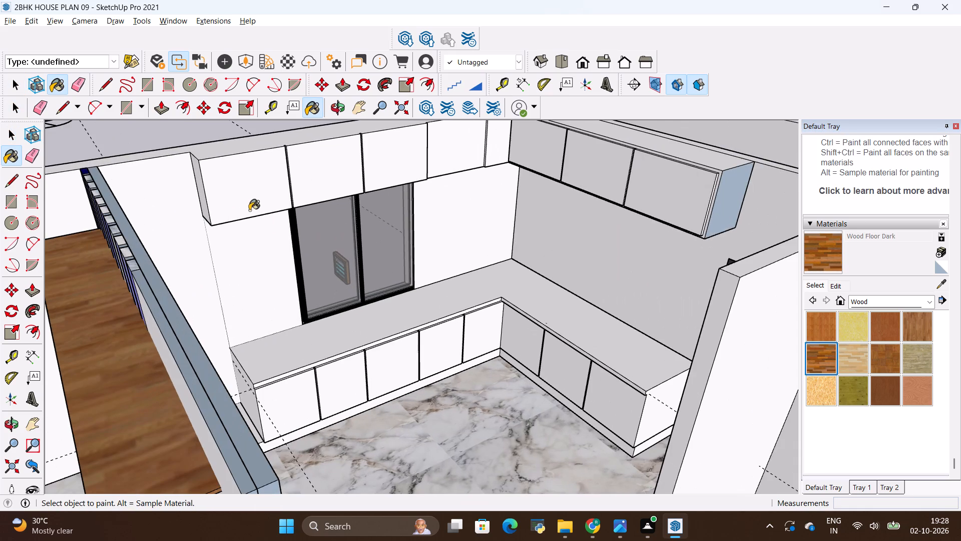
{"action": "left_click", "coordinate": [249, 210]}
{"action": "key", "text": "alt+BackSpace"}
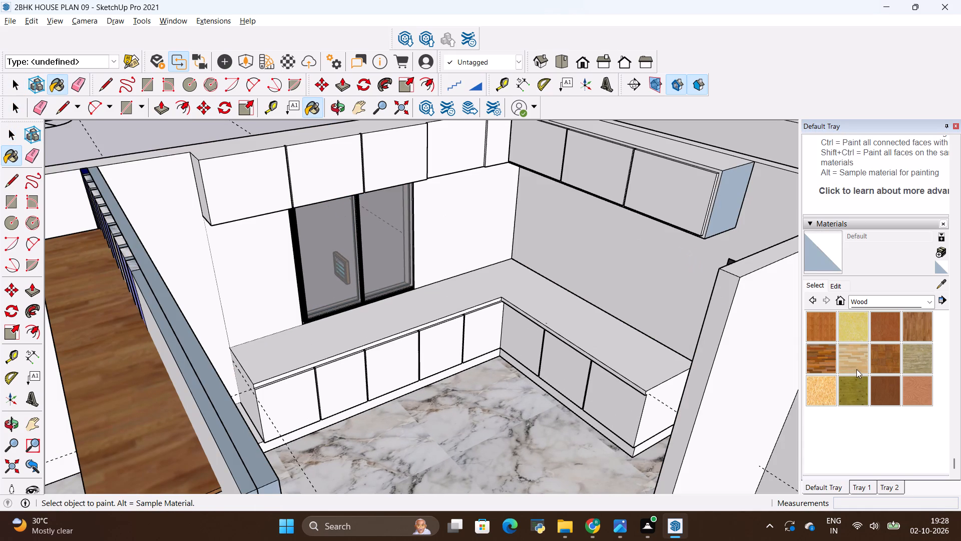
Open the group containing the overhead cabinets for editing so that individual door panel faces can be selected.
{"action": "left_click", "coordinate": [853, 359]}
{"action": "key", "text": "space"}
{"action": "double_click", "coordinate": [240, 189]}
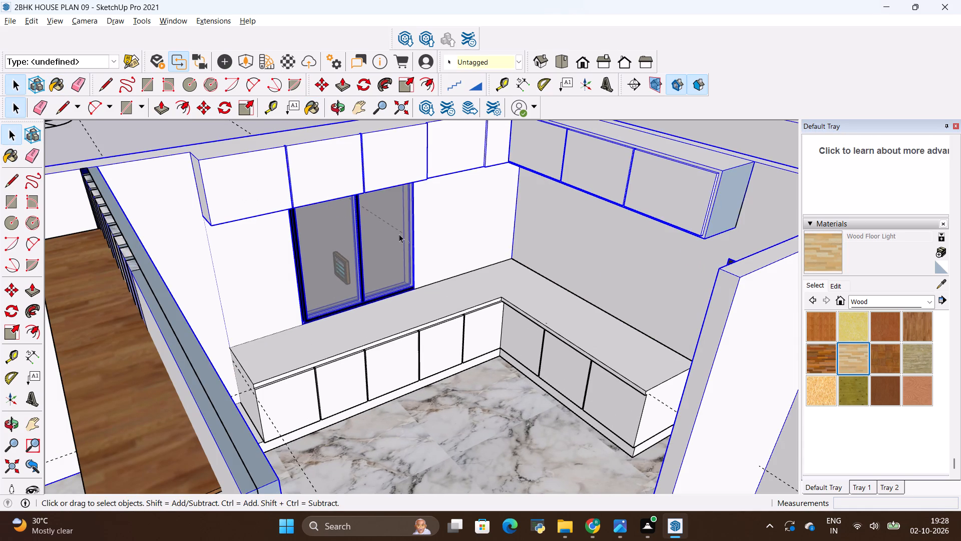
{"action": "triple_click", "coordinate": [267, 201]}
{"action": "left_click", "coordinate": [270, 253]}
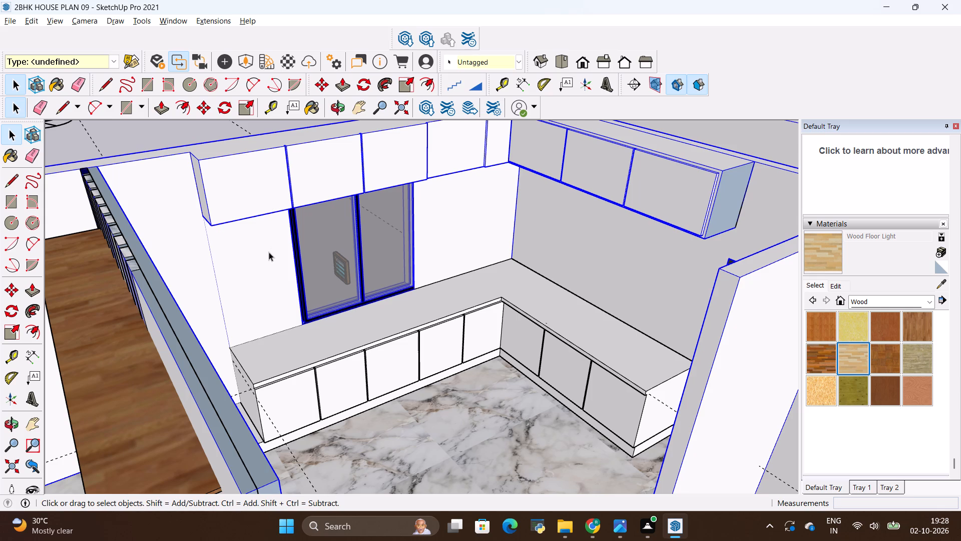
{"action": "double_click", "coordinate": [282, 345]}
{"action": "double_click", "coordinate": [302, 387]}
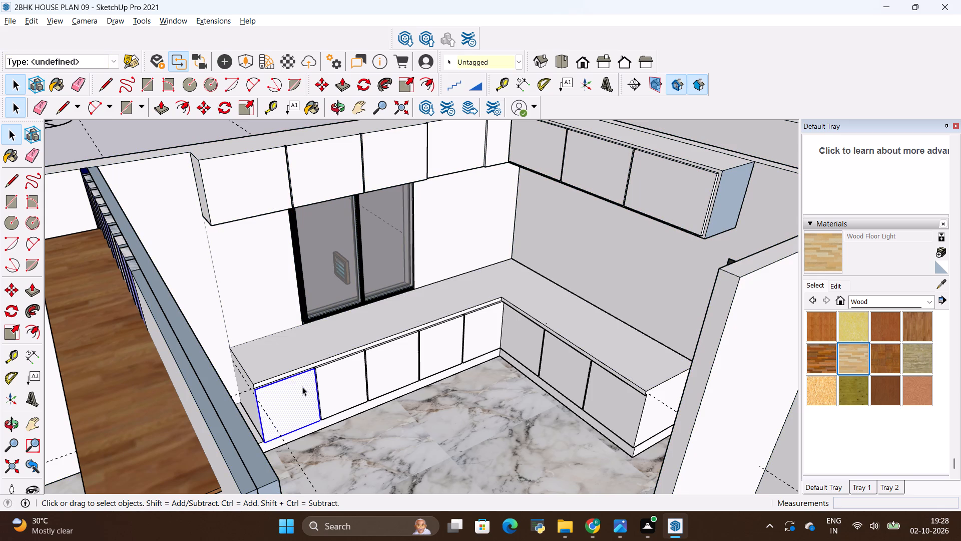
{"action": "left_click", "coordinate": [325, 383]}
{"action": "left_click", "coordinate": [380, 374]}
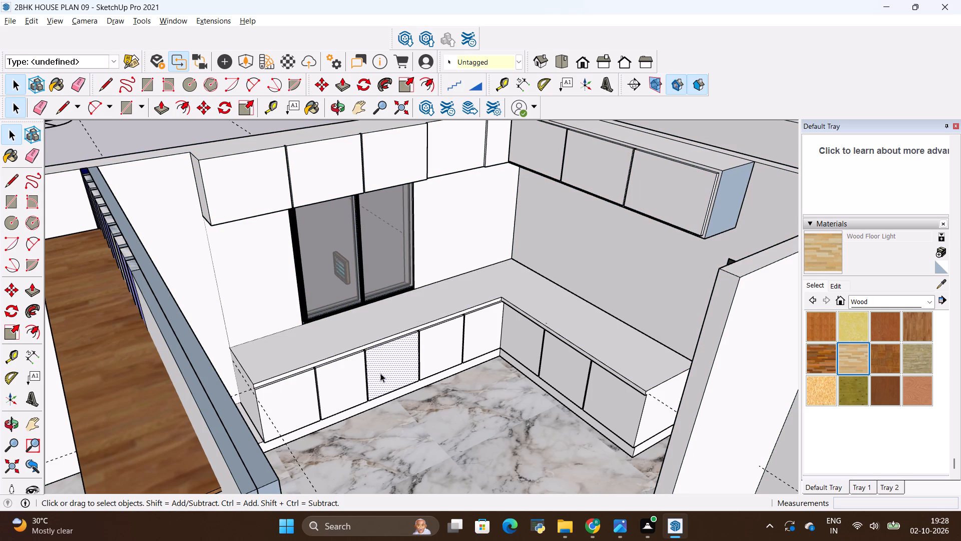
{"action": "left_click", "coordinate": [251, 181]}
{"action": "double_click", "coordinate": [254, 180]}
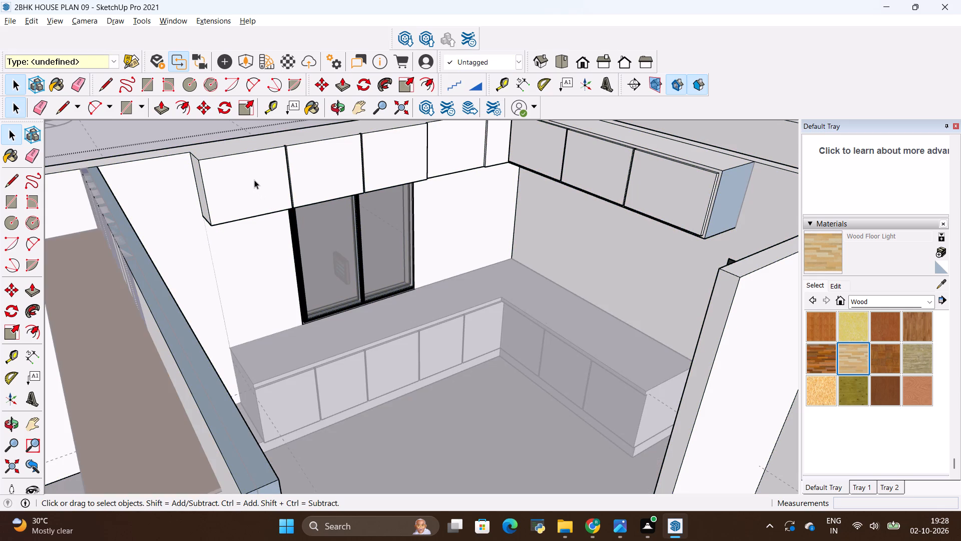
{"action": "left_click", "coordinate": [254, 180]}
{"action": "left_click", "coordinate": [308, 177]}
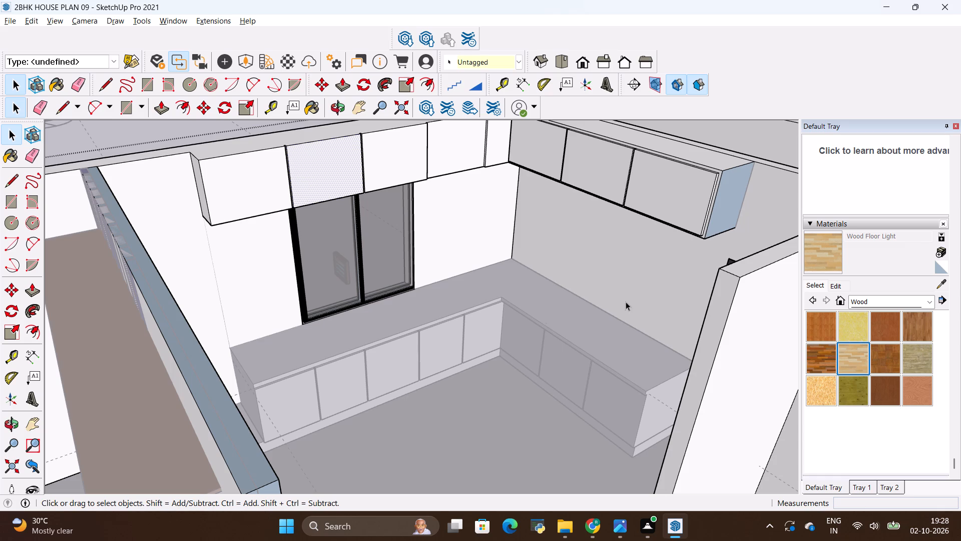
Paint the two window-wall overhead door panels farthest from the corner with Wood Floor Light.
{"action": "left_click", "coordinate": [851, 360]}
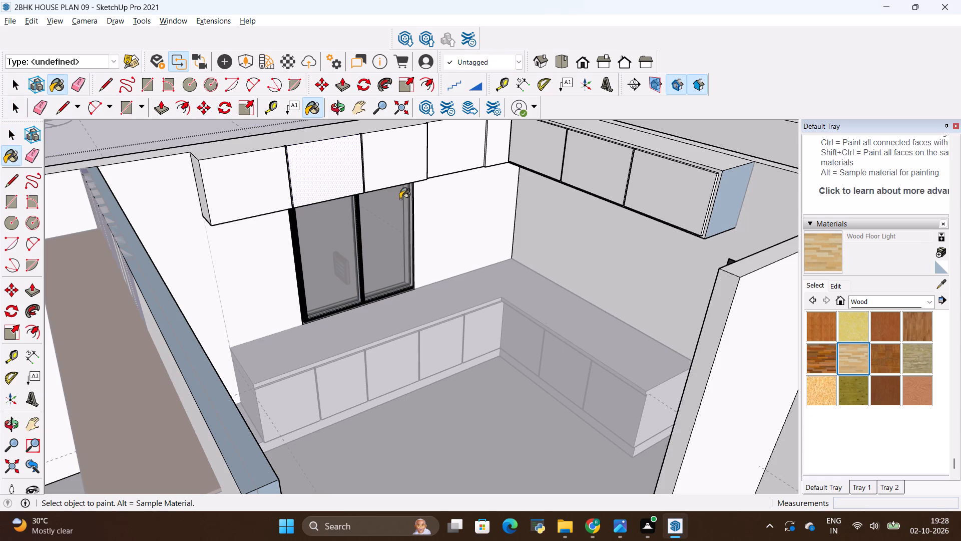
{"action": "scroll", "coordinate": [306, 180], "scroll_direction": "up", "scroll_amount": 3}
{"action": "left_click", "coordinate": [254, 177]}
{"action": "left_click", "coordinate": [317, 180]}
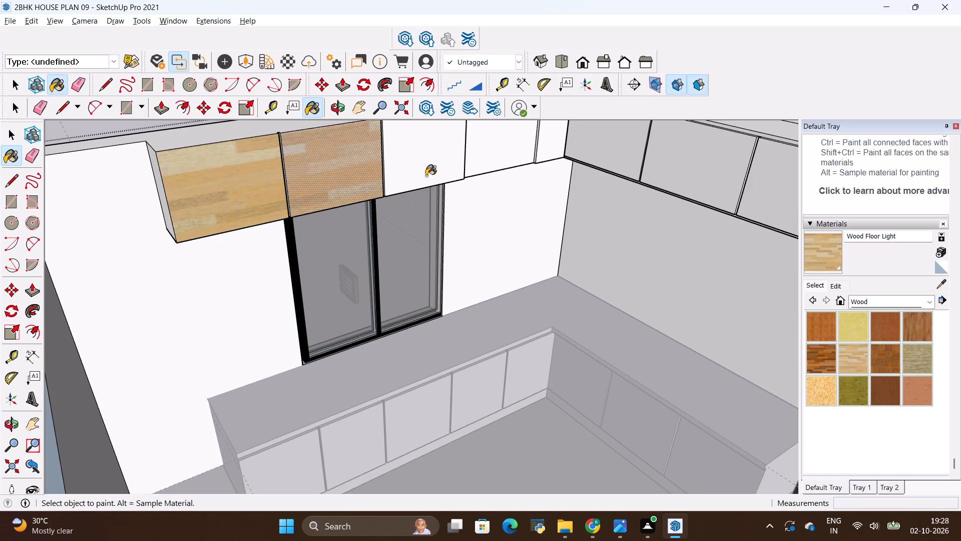
Paint the two window-wall overhead door panels farthest from the corner with Wood Floor Parquet.
{"action": "left_click", "coordinate": [885, 356]}
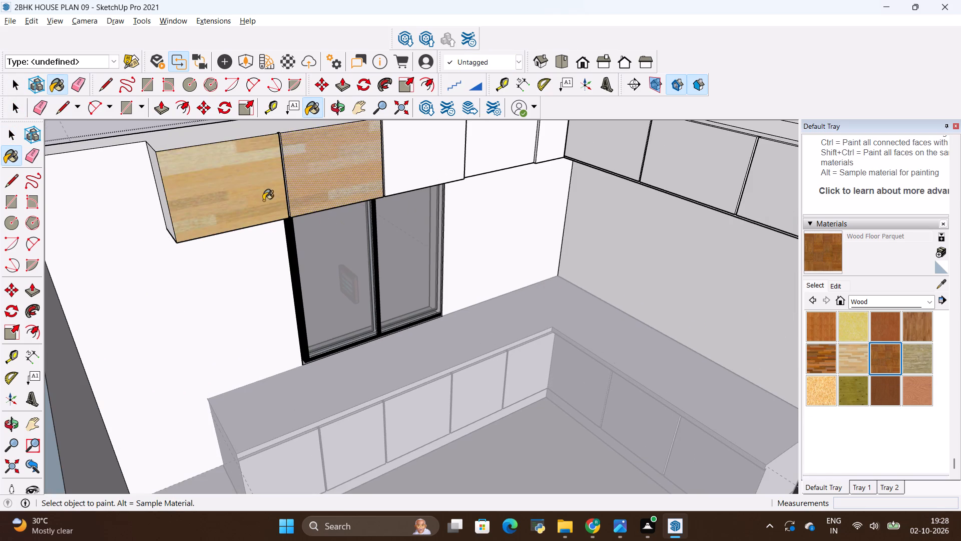
{"action": "left_click", "coordinate": [243, 190]}
{"action": "left_click", "coordinate": [295, 187]}
{"action": "scroll", "coordinate": [207, 293], "scroll_direction": "down", "scroll_amount": 4}
{"action": "scroll", "coordinate": [255, 238], "scroll_direction": "up", "scroll_amount": 4}
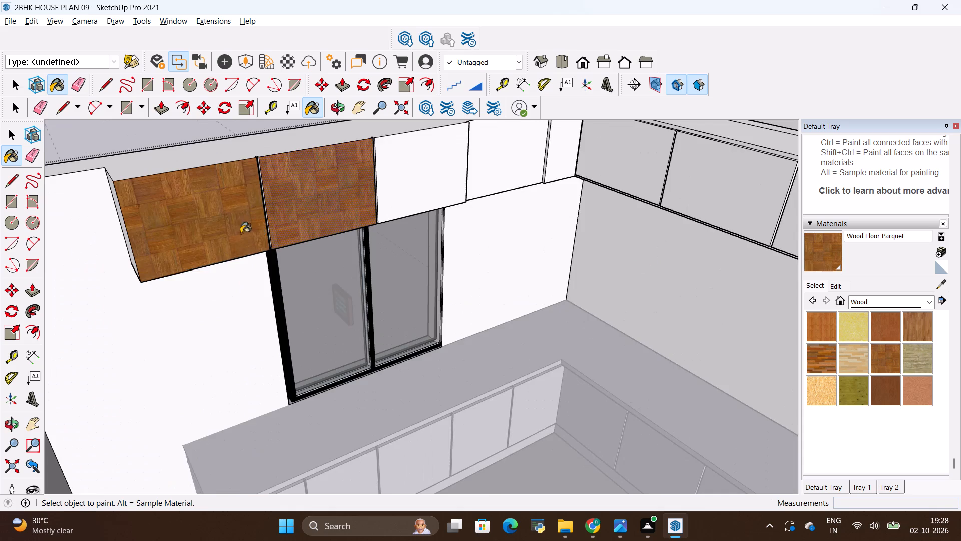
{"action": "scroll", "coordinate": [241, 233], "scroll_direction": "up", "scroll_amount": 9}
{"action": "scroll", "coordinate": [191, 261], "scroll_direction": "up", "scroll_amount": 4}
{"action": "scroll", "coordinate": [197, 286], "scroll_direction": "down", "scroll_amount": 10}
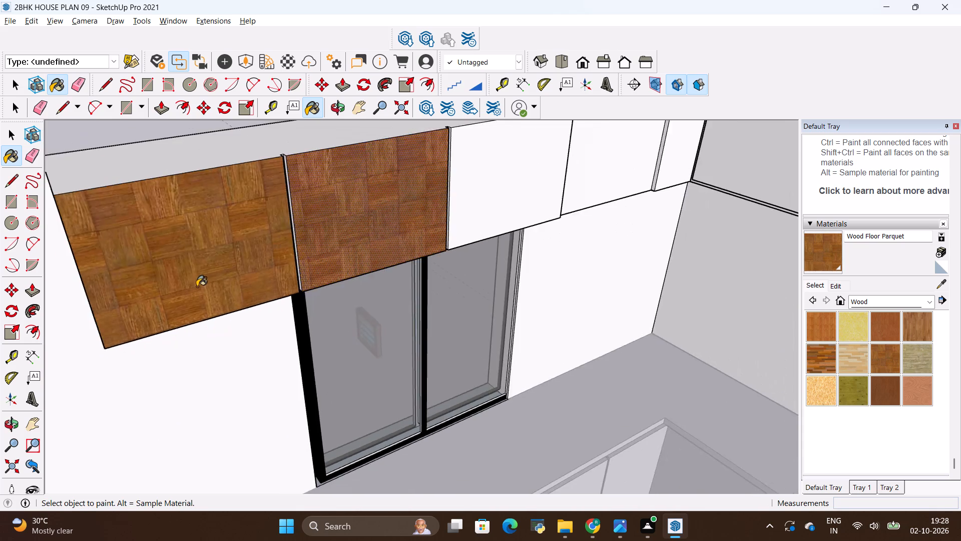
{"action": "scroll", "coordinate": [197, 287], "scroll_direction": "down", "scroll_amount": 9}
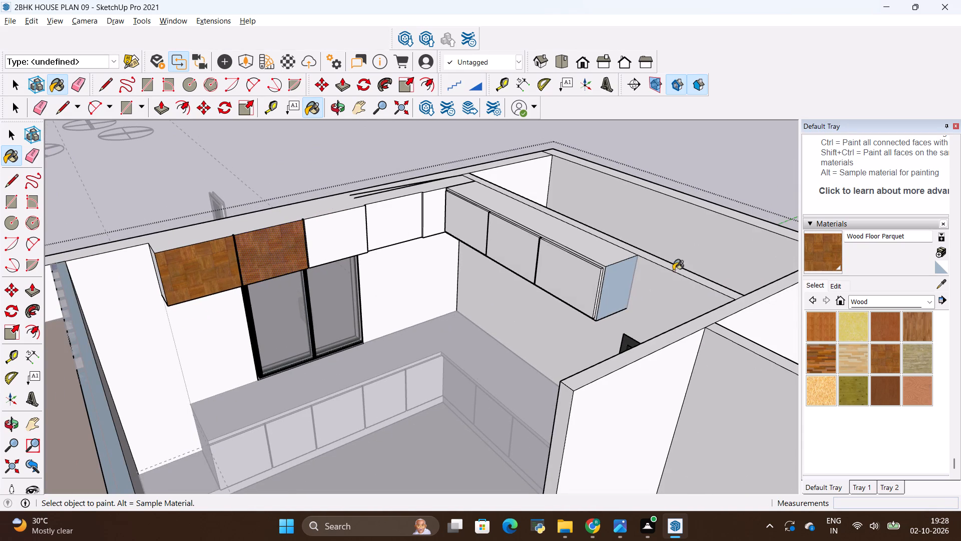
Paint the remaining three window-wall overhead door panels and the three on the adjoining wall with Wood Floor Parquet.
{"action": "left_click", "coordinate": [340, 228]}
{"action": "left_click", "coordinate": [388, 226]}
{"action": "scroll", "coordinate": [457, 218], "scroll_direction": "up", "scroll_amount": 2}
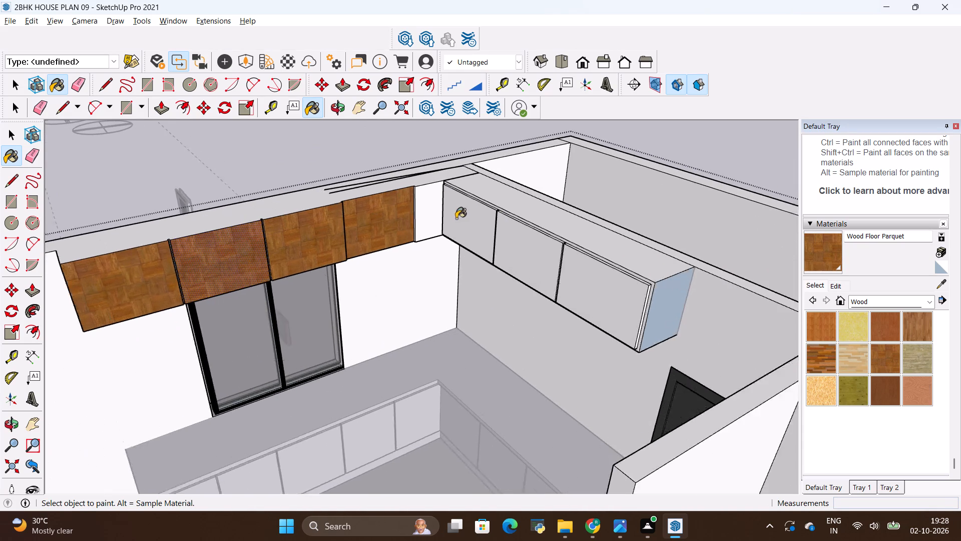
{"action": "scroll", "coordinate": [456, 218], "scroll_direction": "up", "scroll_amount": 1}
{"action": "left_click", "coordinate": [434, 218]}
{"action": "left_click", "coordinate": [453, 222]}
{"action": "left_click", "coordinate": [509, 254]}
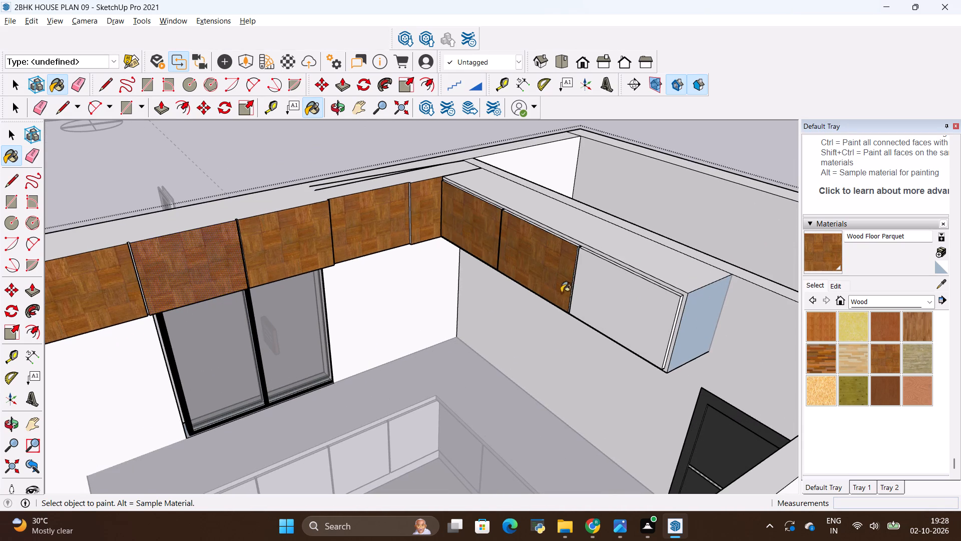
{"action": "left_click", "coordinate": [606, 309]}
Paint the top faces and the exposed end face of the overhead cabinets with Wood Floor Parquet.
{"action": "scroll", "coordinate": [603, 339], "scroll_direction": "down", "scroll_amount": 3}
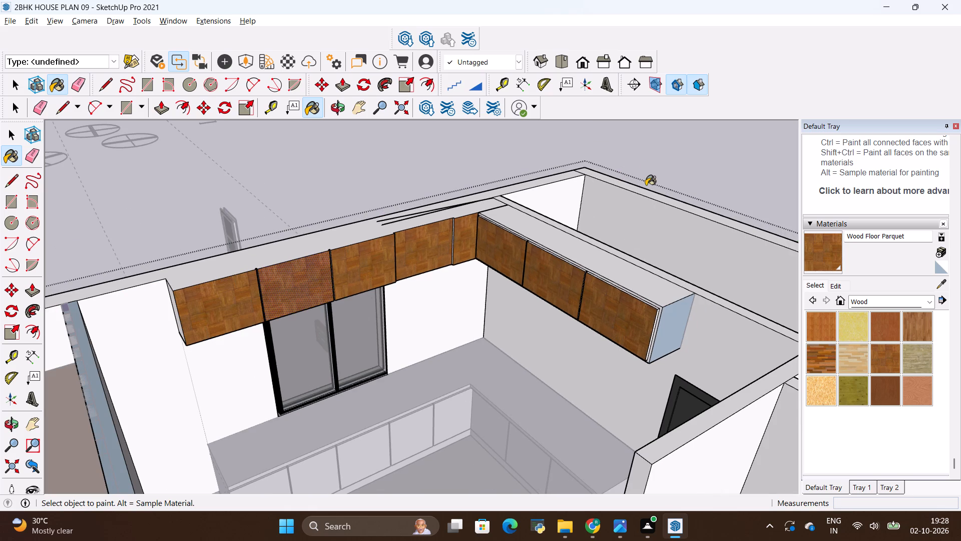
{"action": "scroll", "coordinate": [647, 185], "scroll_direction": "up", "scroll_amount": 1}
{"action": "scroll", "coordinate": [447, 365], "scroll_direction": "up", "scroll_amount": 3}
{"action": "scroll", "coordinate": [593, 282], "scroll_direction": "down", "scroll_amount": 3}
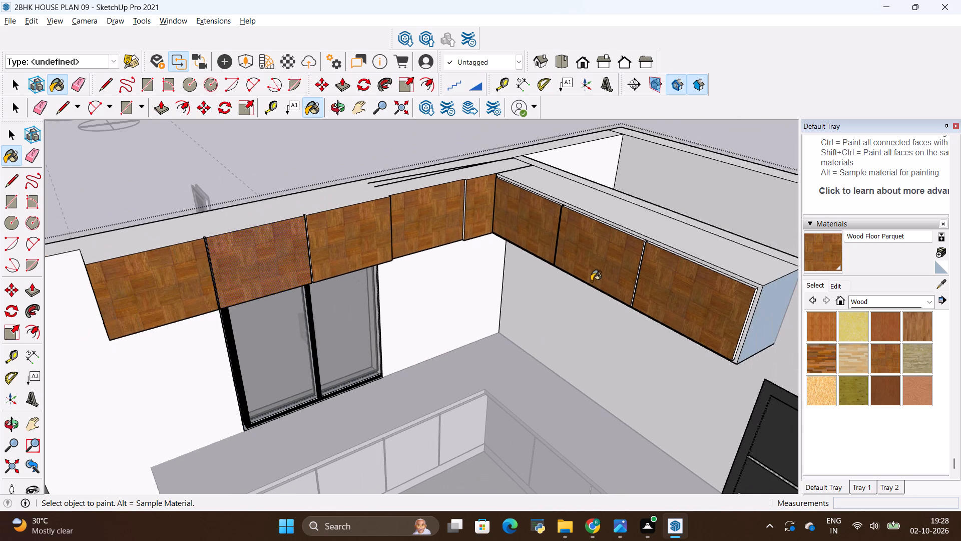
{"action": "scroll", "coordinate": [653, 235], "scroll_direction": "up", "scroll_amount": 1}
{"action": "left_click", "coordinate": [653, 235]}
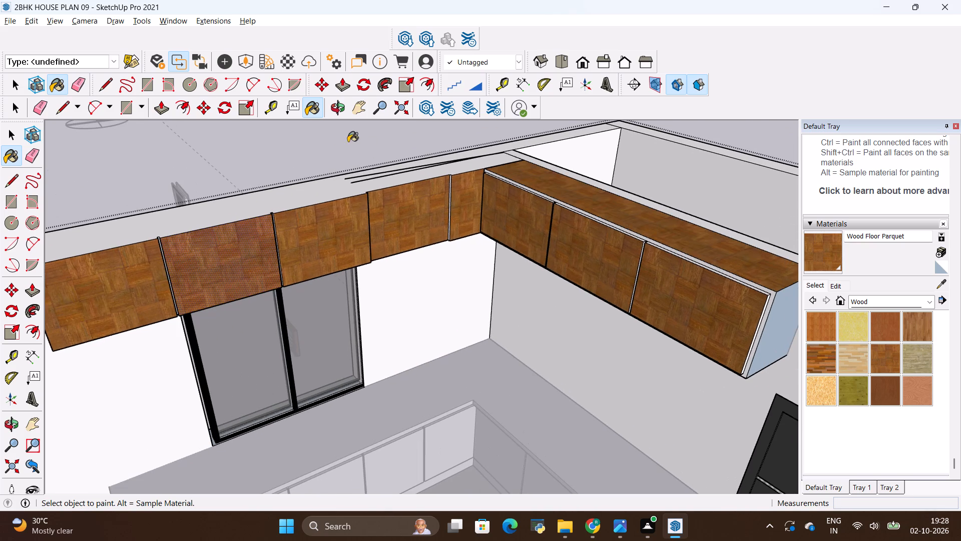
{"action": "scroll", "coordinate": [350, 174], "scroll_direction": "up", "scroll_amount": 4}
{"action": "left_click", "coordinate": [307, 207]}
{"action": "scroll", "coordinate": [344, 211], "scroll_direction": "down", "scroll_amount": 9}
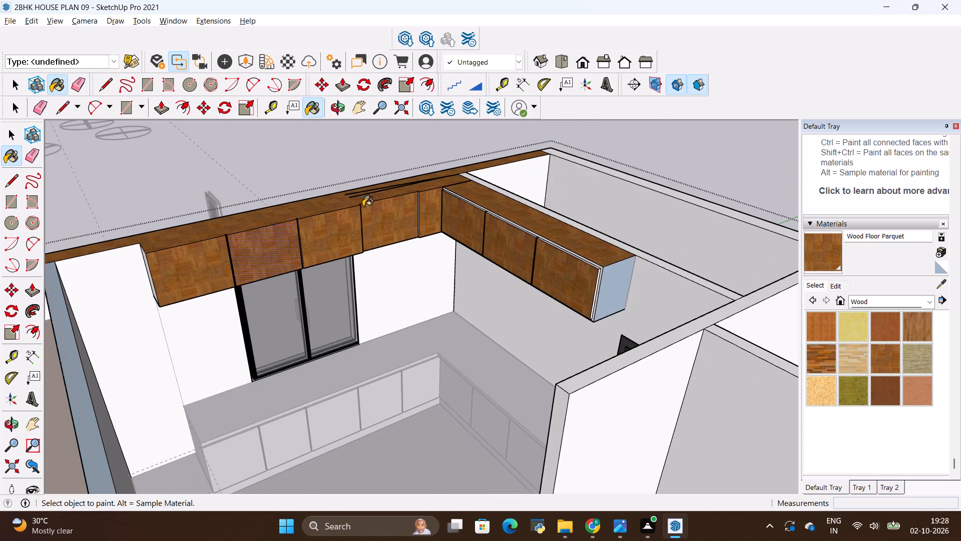
{"action": "middle_click_drag", "start_coordinate": [540, 341], "coordinate": [566, 313]}
{"action": "left_click", "coordinate": [624, 261]}
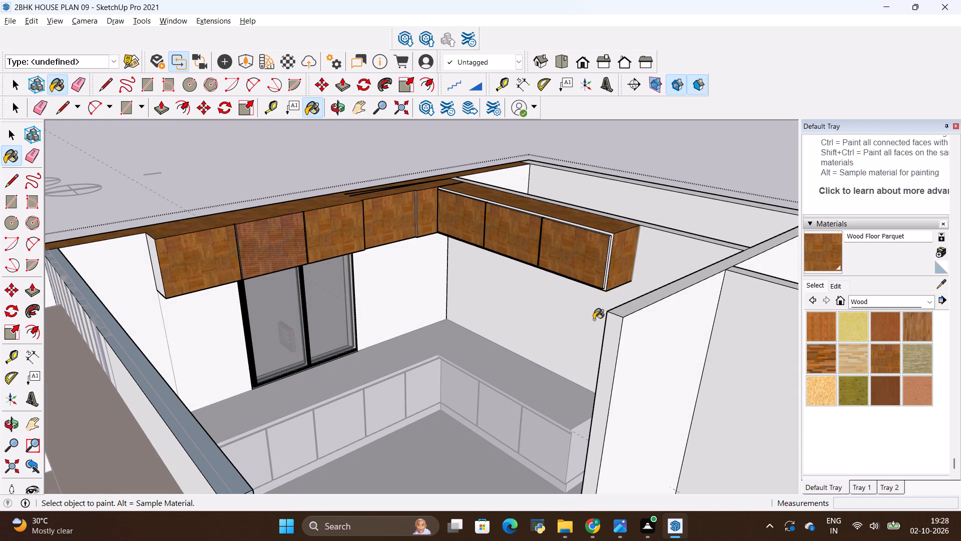
Choose the Wood Floor material and close the overhead cabinet group so the base cabinets can be painted.
{"action": "middle_click_drag", "start_coordinate": [593, 319], "coordinate": [492, 355]}
{"action": "scroll", "coordinate": [232, 419], "scroll_direction": "up", "scroll_amount": 3}
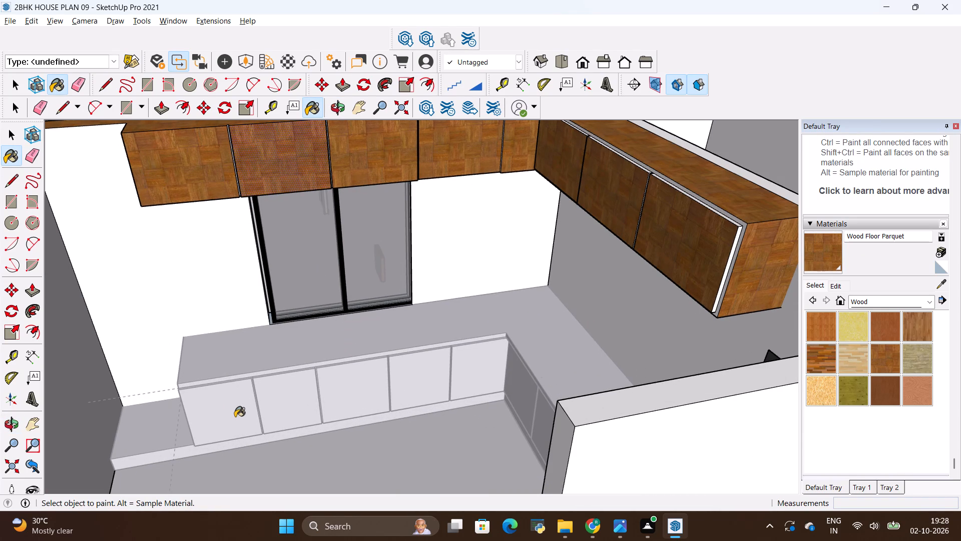
{"action": "left_click", "coordinate": [913, 323]}
{"action": "scroll", "coordinate": [223, 410], "scroll_direction": "up", "scroll_amount": 2}
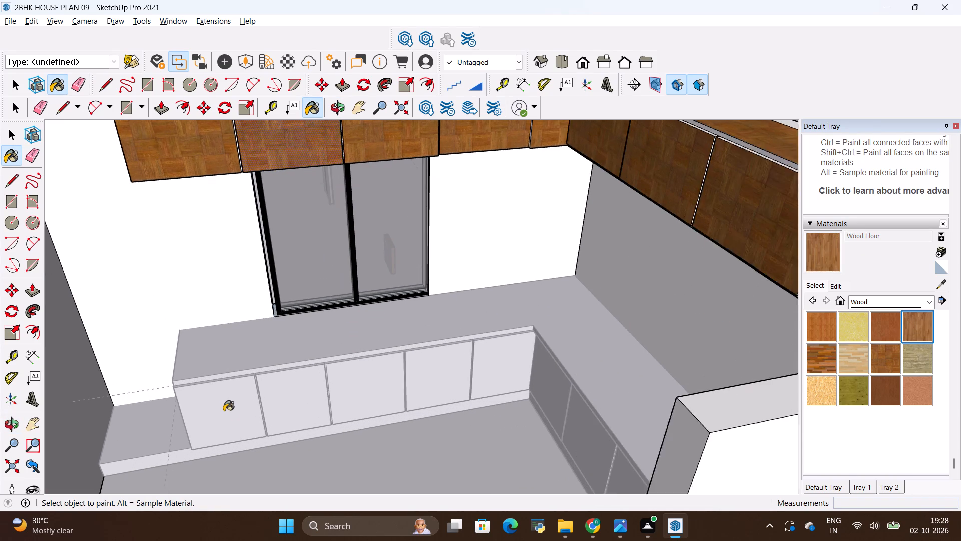
{"action": "left_click", "coordinate": [224, 411]}
{"action": "key", "text": "space"}
{"action": "left_click", "coordinate": [167, 302]}
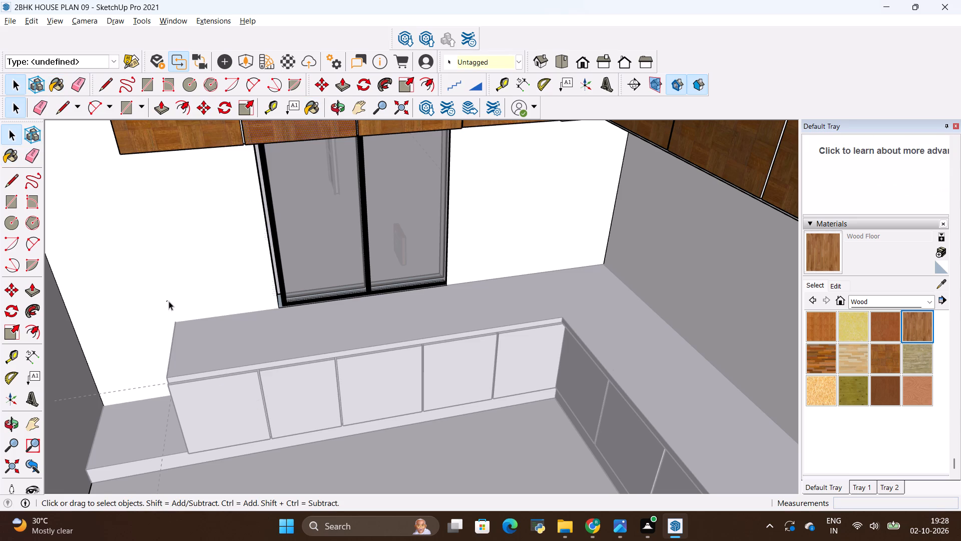
{"action": "left_click", "coordinate": [206, 353]}
{"action": "scroll", "coordinate": [224, 391], "scroll_direction": "down", "scroll_amount": 5}
{"action": "scroll", "coordinate": [281, 382], "scroll_direction": "down", "scroll_amount": 6}
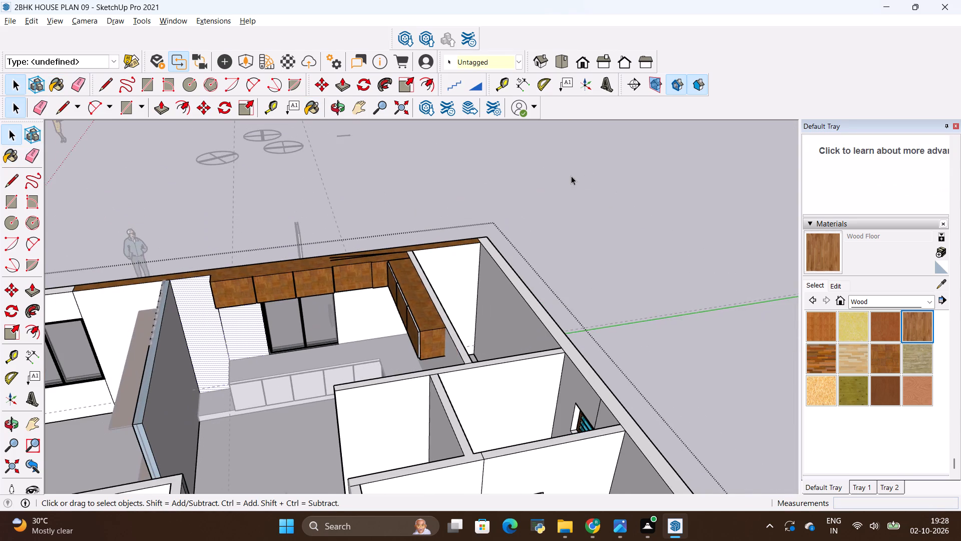
{"action": "left_click", "coordinate": [572, 176]}
Paint the five window-wall base cabinet doors and the three on the adjoining wall with Wood Floor.
{"action": "scroll", "coordinate": [228, 412], "scroll_direction": "up", "scroll_amount": 6}
{"action": "left_click", "coordinate": [262, 390]}
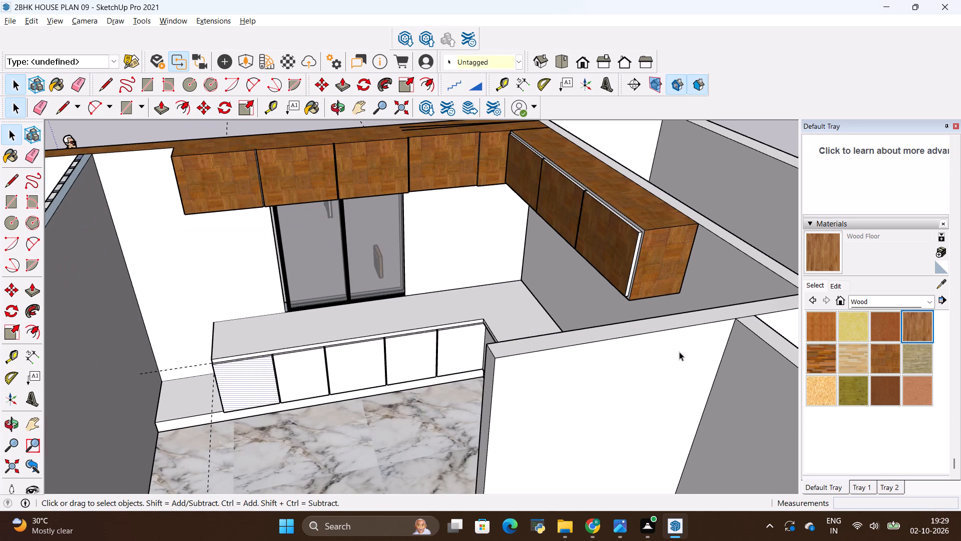
{"action": "left_click", "coordinate": [829, 249]}
{"action": "scroll", "coordinate": [321, 389], "scroll_direction": "up", "scroll_amount": 3}
{"action": "left_click", "coordinate": [211, 396]}
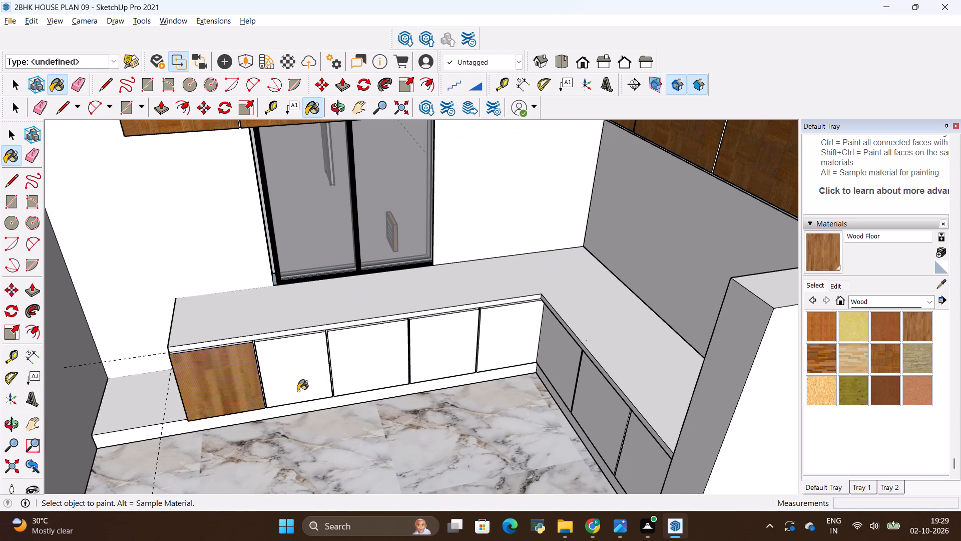
{"action": "left_click", "coordinate": [298, 391]}
{"action": "left_click", "coordinate": [376, 371]}
{"action": "left_click", "coordinate": [427, 363]}
{"action": "left_click", "coordinate": [521, 354]}
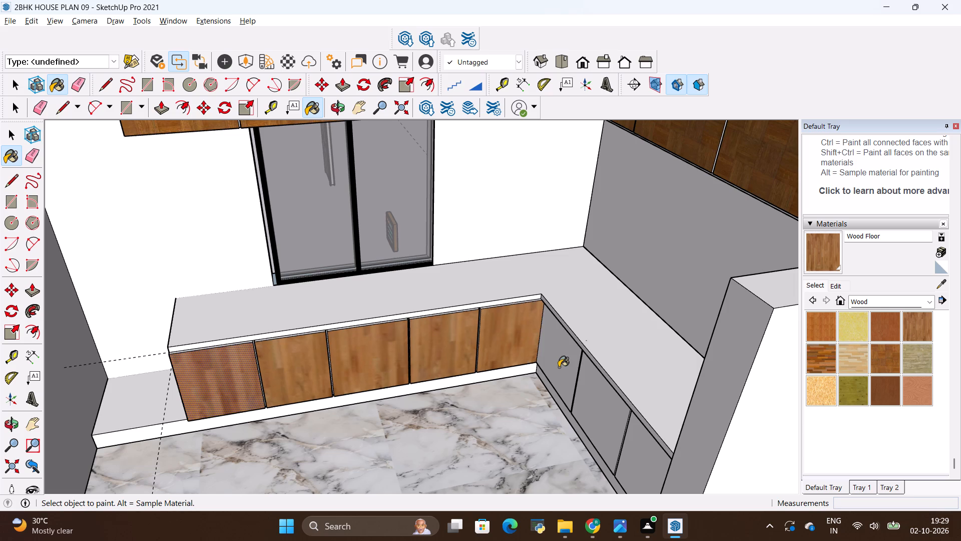
{"action": "left_click", "coordinate": [559, 367]}
{"action": "left_click", "coordinate": [593, 415]}
{"action": "left_click", "coordinate": [633, 477]}
Paint the plinth under the base cabinets and the exposed end face of the adjoining-wall run with Wood Floor.
{"action": "scroll", "coordinate": [448, 370], "scroll_direction": "down", "scroll_amount": 4}
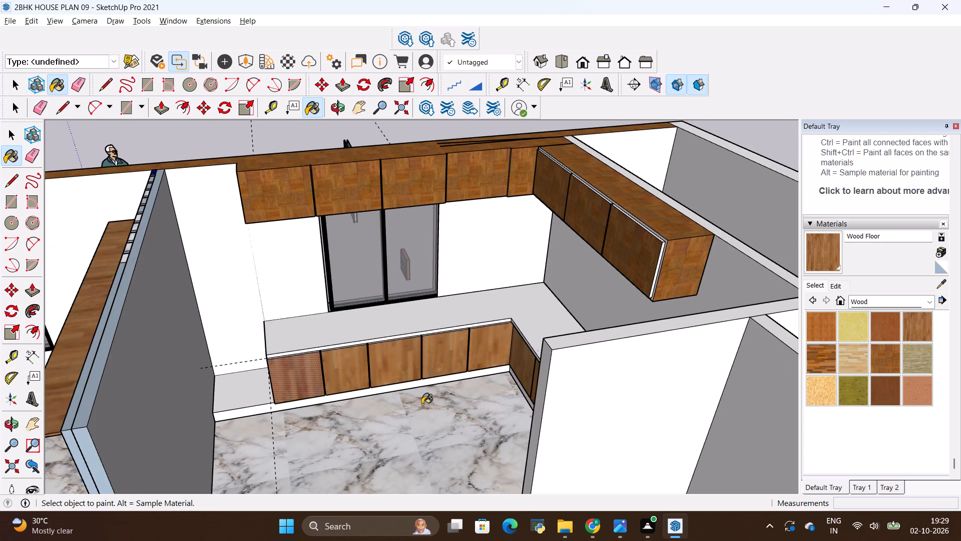
{"action": "middle_click_drag", "start_coordinate": [423, 405], "coordinate": [475, 409]}
{"action": "scroll", "coordinate": [353, 374], "scroll_direction": "up", "scroll_amount": 6}
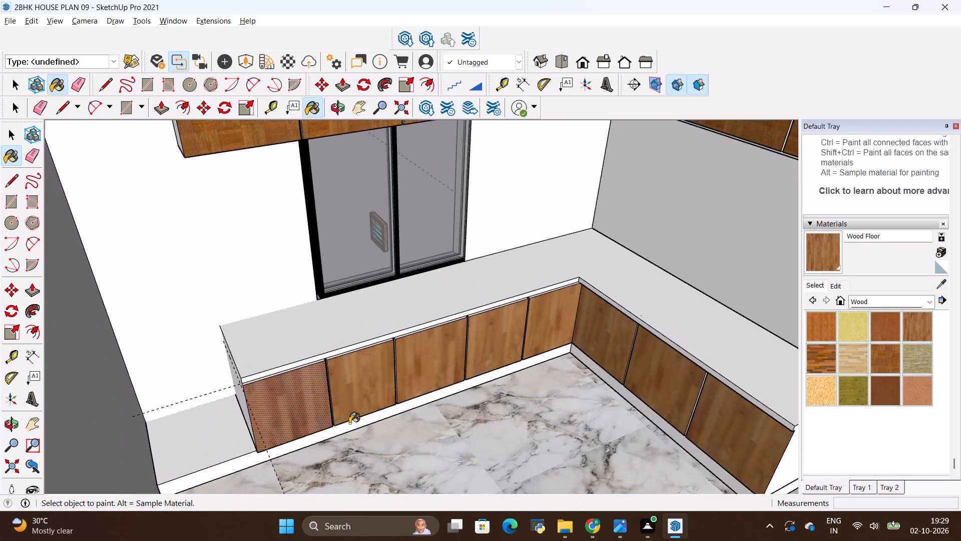
{"action": "scroll", "coordinate": [349, 423], "scroll_direction": "up", "scroll_amount": 5}
{"action": "left_click", "coordinate": [353, 427]}
{"action": "scroll", "coordinate": [416, 524], "scroll_direction": "down", "scroll_amount": 5}
{"action": "scroll", "coordinate": [475, 422], "scroll_direction": "down", "scroll_amount": 3}
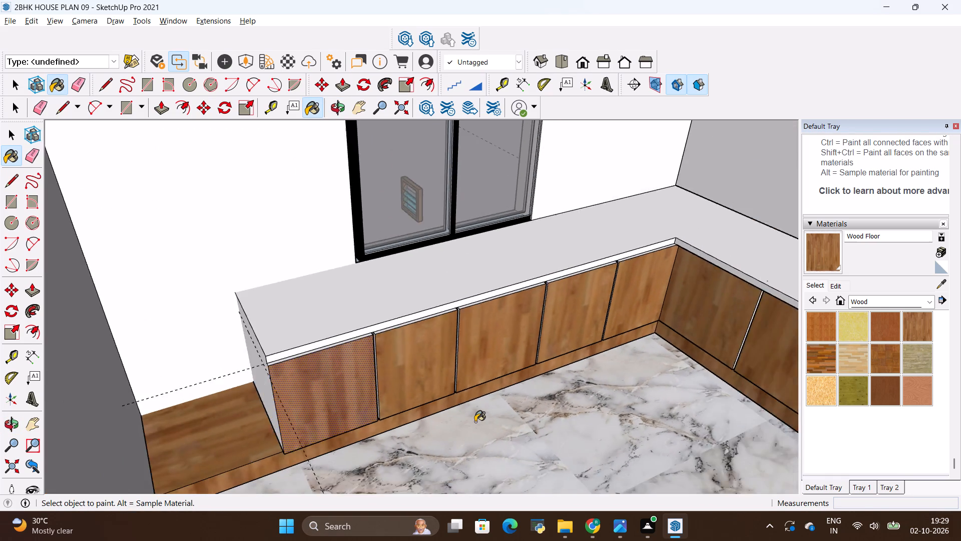
{"action": "scroll", "coordinate": [475, 422], "scroll_direction": "down", "scroll_amount": 11}
{"action": "scroll", "coordinate": [662, 406], "scroll_direction": "up", "scroll_amount": 3}
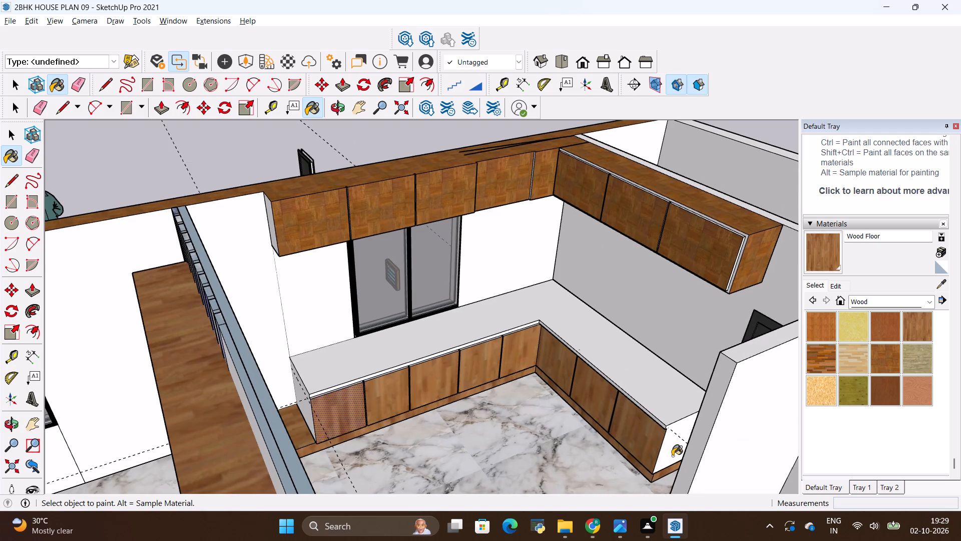
{"action": "scroll", "coordinate": [673, 454], "scroll_direction": "up", "scroll_amount": 3}
{"action": "left_click", "coordinate": [672, 452]}
{"action": "scroll", "coordinate": [619, 444], "scroll_direction": "up", "scroll_amount": 3}
{"action": "scroll", "coordinate": [479, 425], "scroll_direction": "down", "scroll_amount": 3}
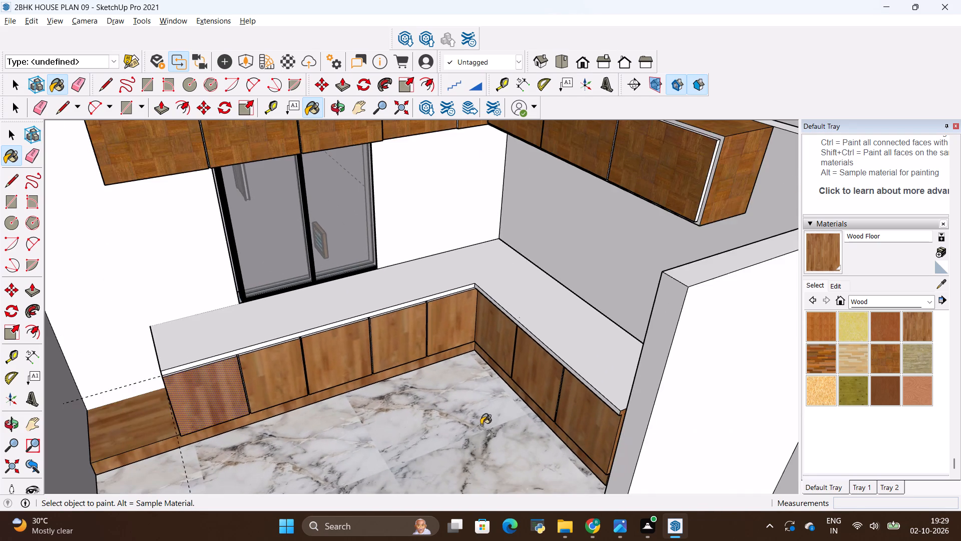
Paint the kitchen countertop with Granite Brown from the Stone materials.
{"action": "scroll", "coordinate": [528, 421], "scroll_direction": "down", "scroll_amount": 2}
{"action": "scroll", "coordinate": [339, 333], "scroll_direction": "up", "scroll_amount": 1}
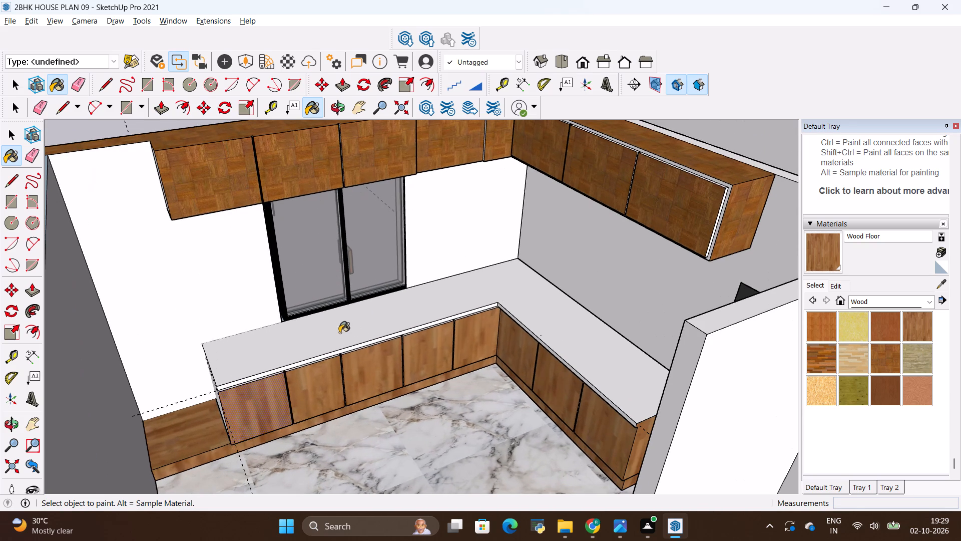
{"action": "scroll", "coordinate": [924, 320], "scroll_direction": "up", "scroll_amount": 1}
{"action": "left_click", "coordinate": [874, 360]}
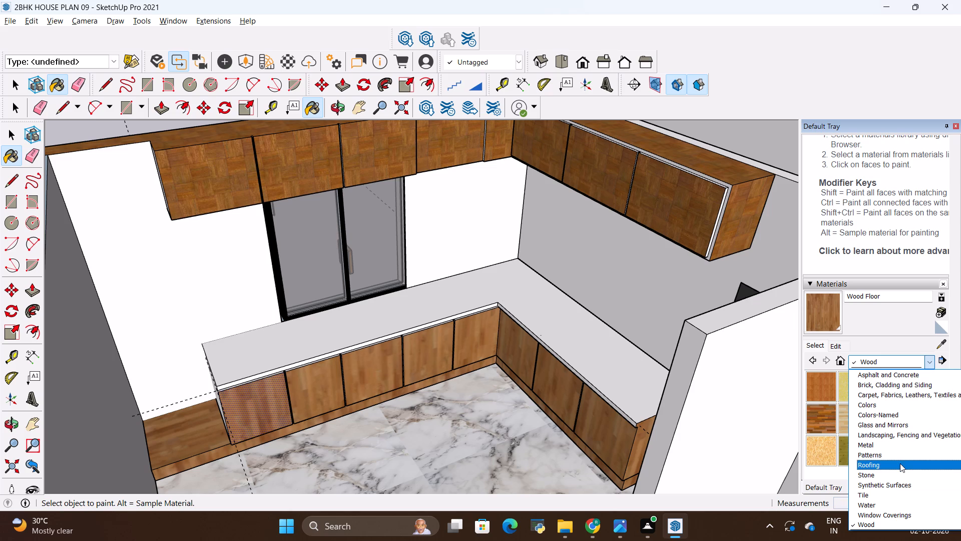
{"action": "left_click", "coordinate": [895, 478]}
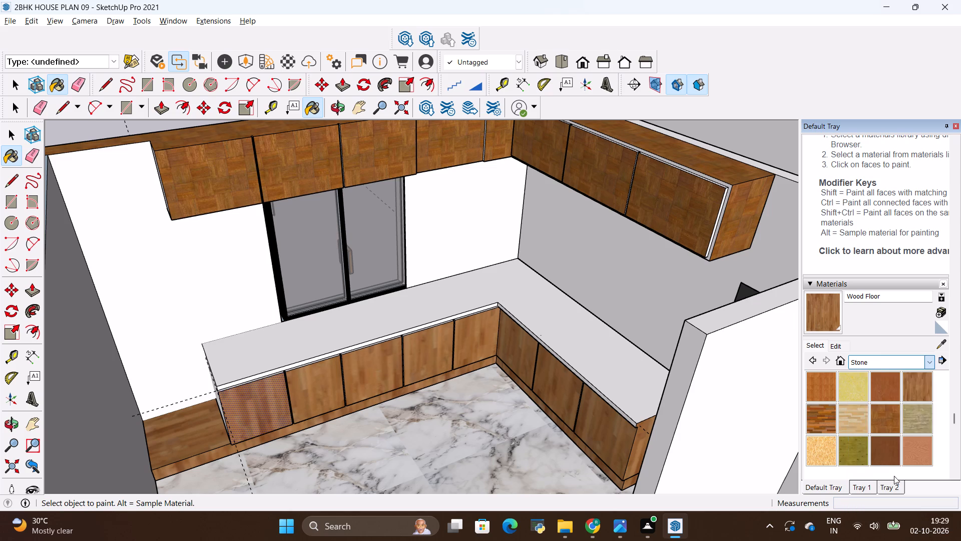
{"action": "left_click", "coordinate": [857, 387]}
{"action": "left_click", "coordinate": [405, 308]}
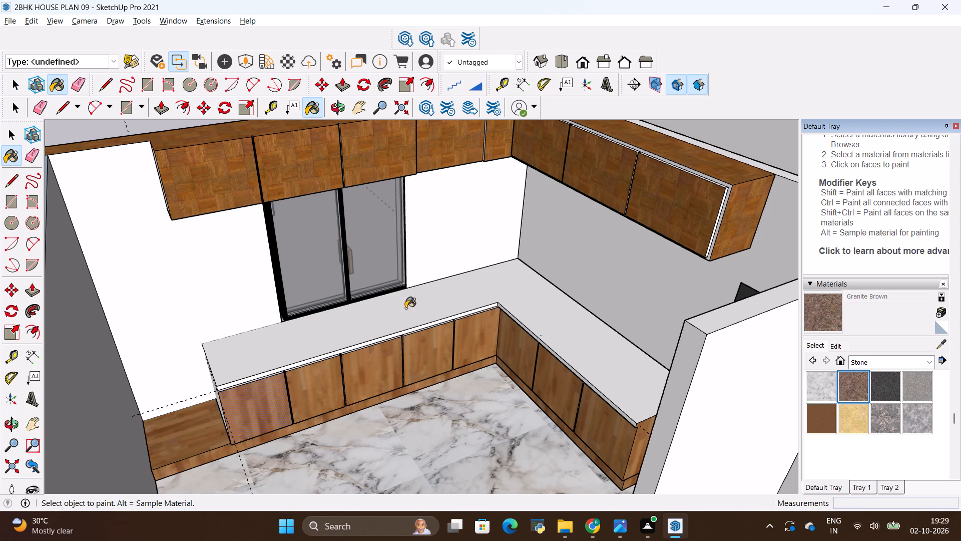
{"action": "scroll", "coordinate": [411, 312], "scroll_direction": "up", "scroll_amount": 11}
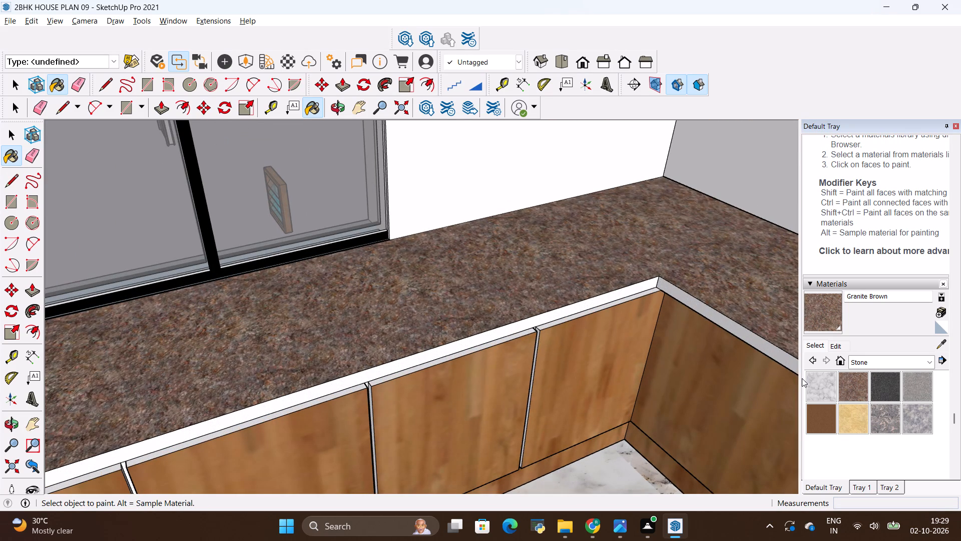
Paint the countertop's top surface and front edge with Carrera Marble from the Stone materials.
{"action": "left_click", "coordinate": [822, 382]}
{"action": "left_click", "coordinate": [542, 277]}
{"action": "scroll", "coordinate": [495, 349], "scroll_direction": "up", "scroll_amount": 5}
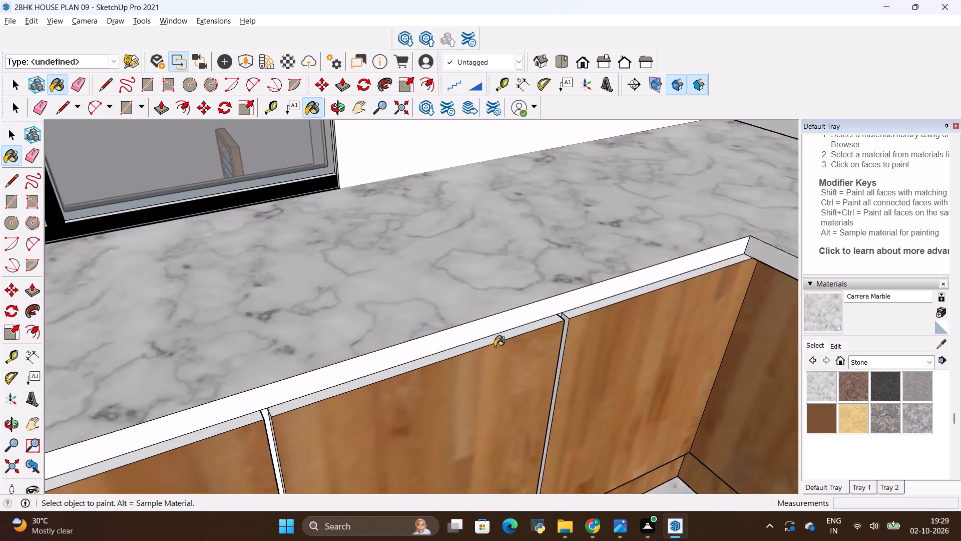
{"action": "scroll", "coordinate": [495, 347], "scroll_direction": "up", "scroll_amount": 4}
{"action": "left_click", "coordinate": [476, 325]}
{"action": "scroll", "coordinate": [498, 379], "scroll_direction": "down", "scroll_amount": 8}
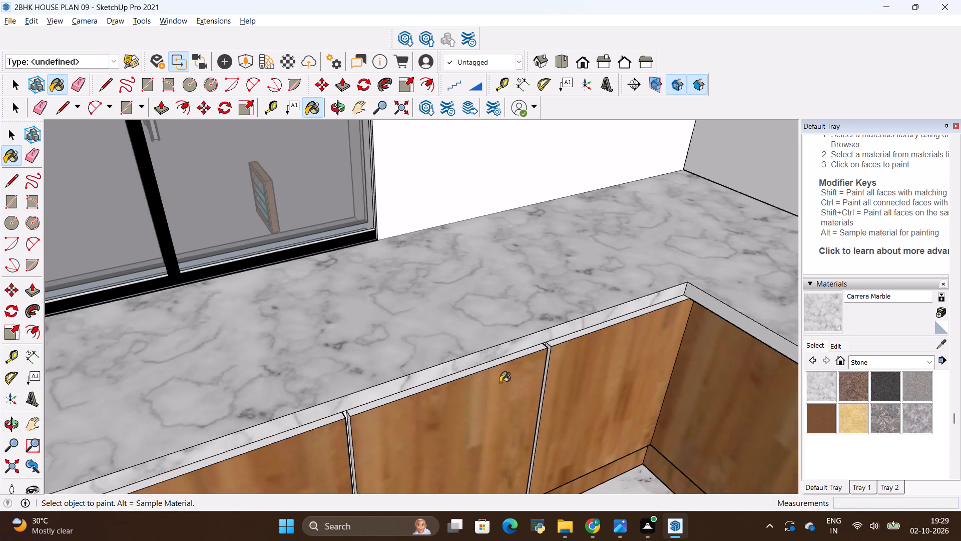
Examine the painted overhead cabinets, countertop, base cabinets and plinth, both up close and across the whole kitchen.
{"action": "scroll", "coordinate": [500, 383], "scroll_direction": "down", "scroll_amount": 16}
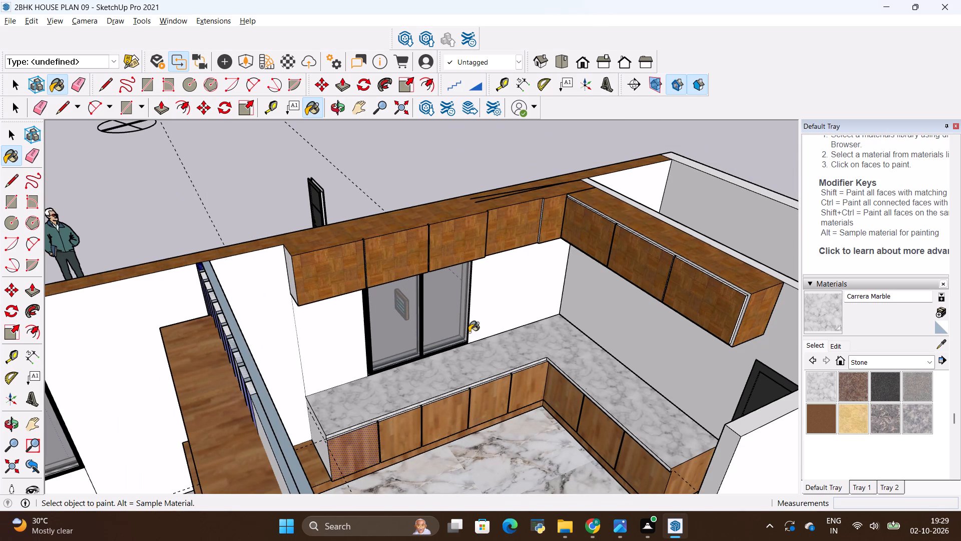
{"action": "scroll", "coordinate": [512, 377], "scroll_direction": "up", "scroll_amount": 5}
{"action": "scroll", "coordinate": [468, 345], "scroll_direction": "down", "scroll_amount": 5}
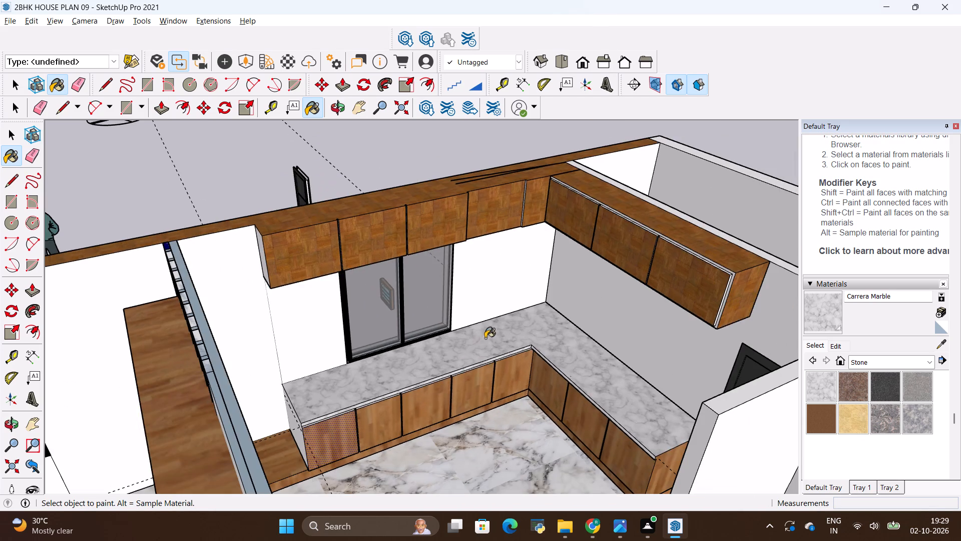
{"action": "scroll", "coordinate": [674, 473], "scroll_direction": "up", "scroll_amount": 17}
{"action": "scroll", "coordinate": [643, 445], "scroll_direction": "up", "scroll_amount": 2}
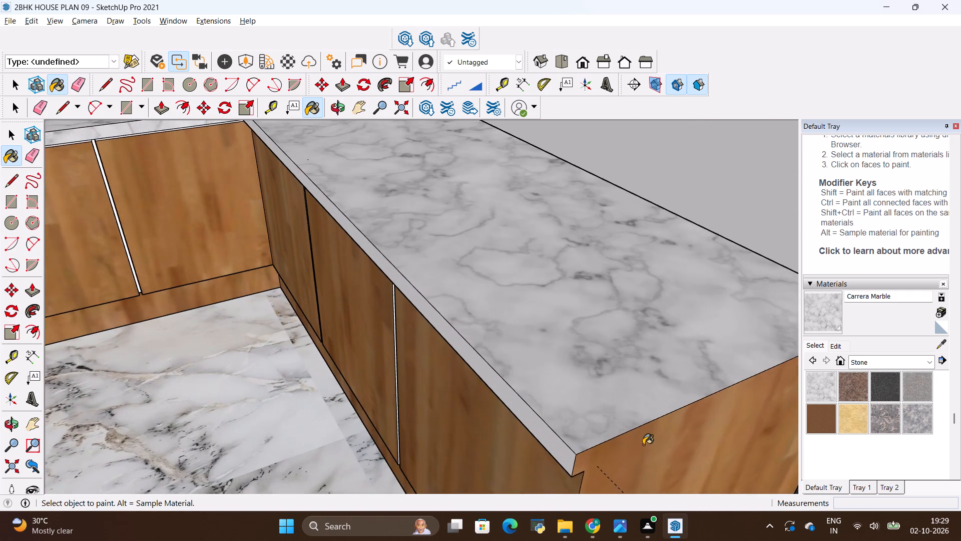
{"action": "scroll", "coordinate": [643, 445], "scroll_direction": "up", "scroll_amount": 2}
{"action": "scroll", "coordinate": [641, 425], "scroll_direction": "down", "scroll_amount": 18}
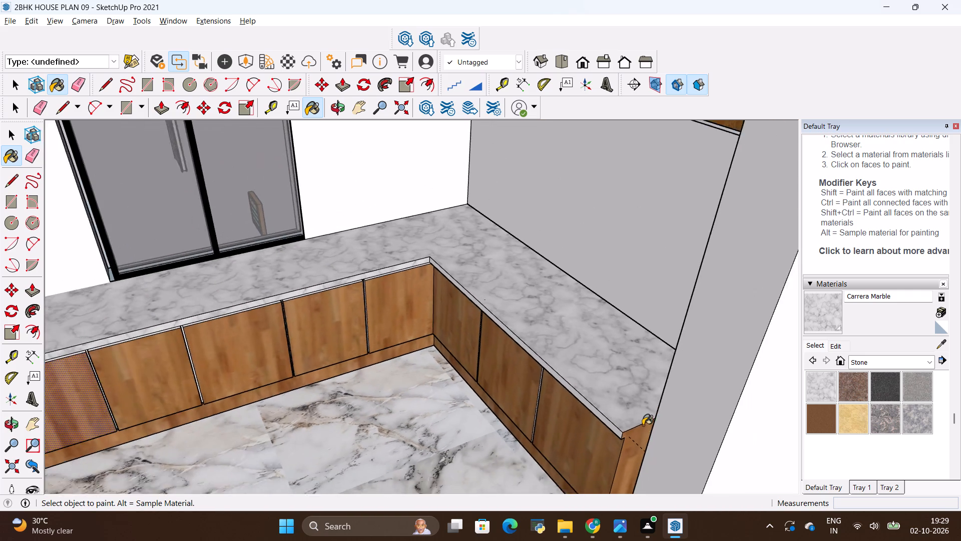
{"action": "scroll", "coordinate": [643, 425], "scroll_direction": "down", "scroll_amount": 2}
{"action": "scroll", "coordinate": [160, 391], "scroll_direction": "up", "scroll_amount": 3}
{"action": "scroll", "coordinate": [288, 349], "scroll_direction": "down", "scroll_amount": 4}
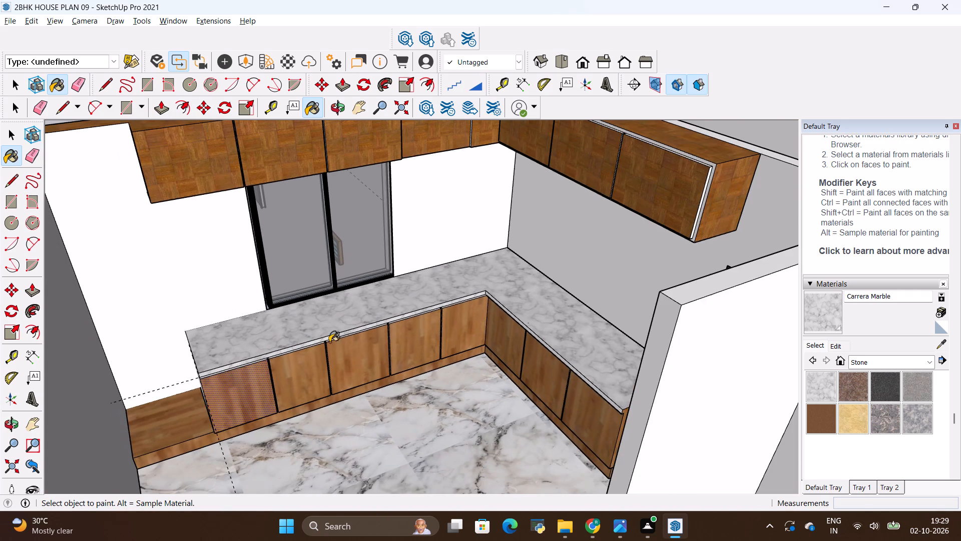
{"action": "scroll", "coordinate": [370, 403], "scroll_direction": "up", "scroll_amount": 2}
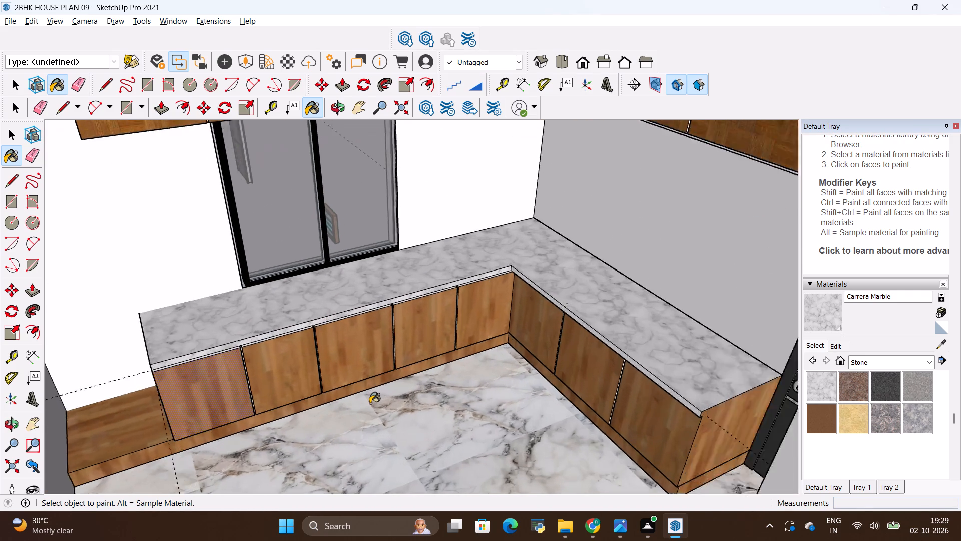
Repaint the plinth faces under both runs of kitchen base cabinets with Carrera Marble, working inside the plinth group.
{"action": "scroll", "coordinate": [370, 403], "scroll_direction": "up", "scroll_amount": 9}
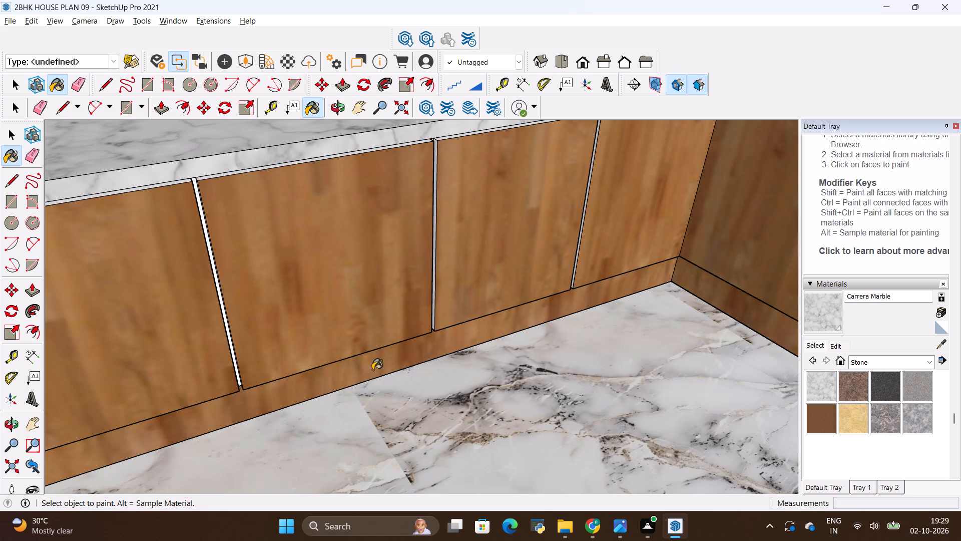
{"action": "key", "text": "space"}
{"action": "double_click", "coordinate": [372, 369]}
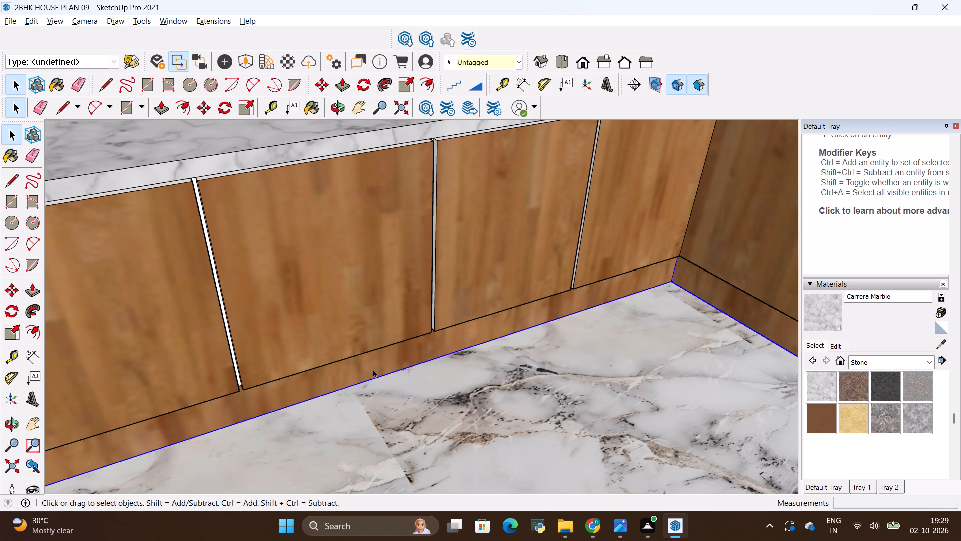
{"action": "double_click", "coordinate": [375, 362]}
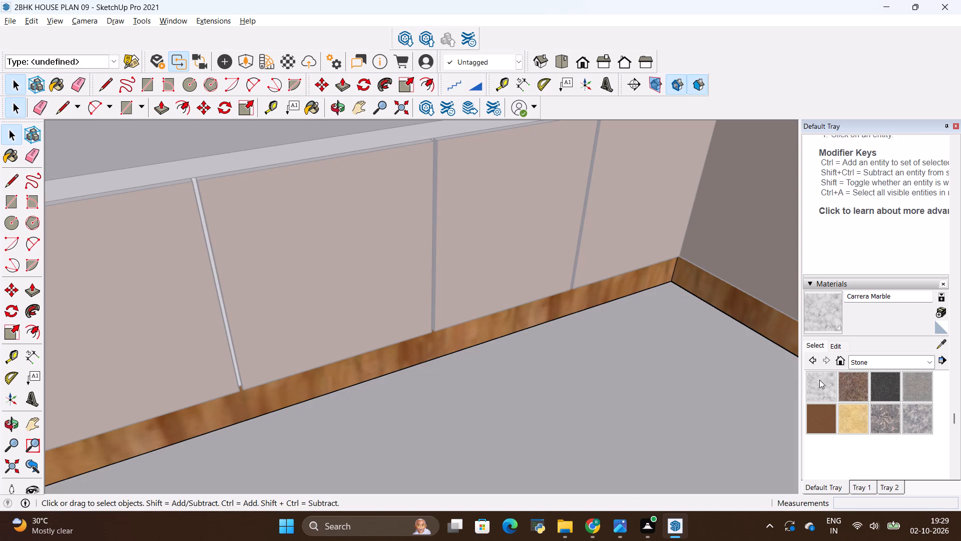
{"action": "left_click", "coordinate": [819, 379]}
{"action": "left_click", "coordinate": [494, 330]}
{"action": "left_click", "coordinate": [706, 294]}
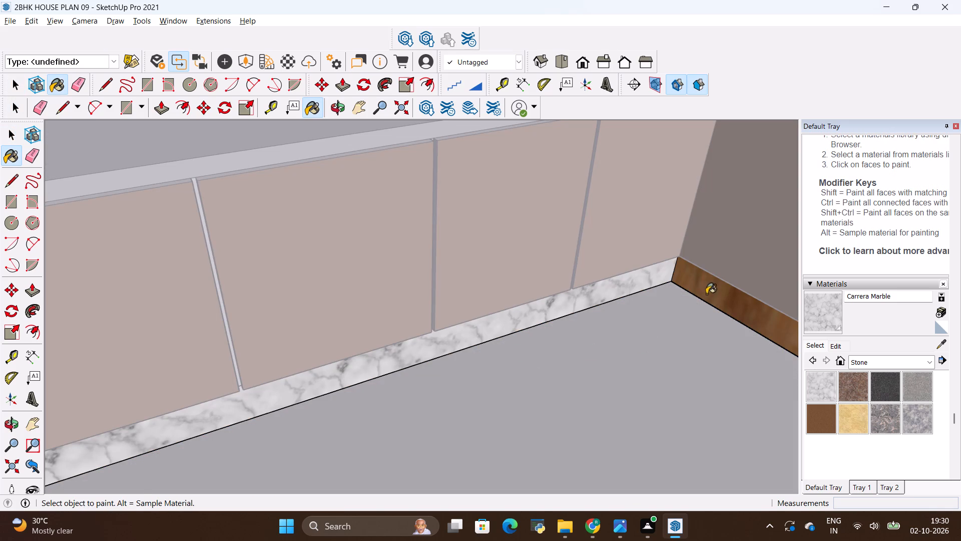
{"action": "key", "text": "space"}
{"action": "left_click", "coordinate": [645, 357]}
{"action": "scroll", "coordinate": [645, 438], "scroll_direction": "down", "scroll_amount": 7}
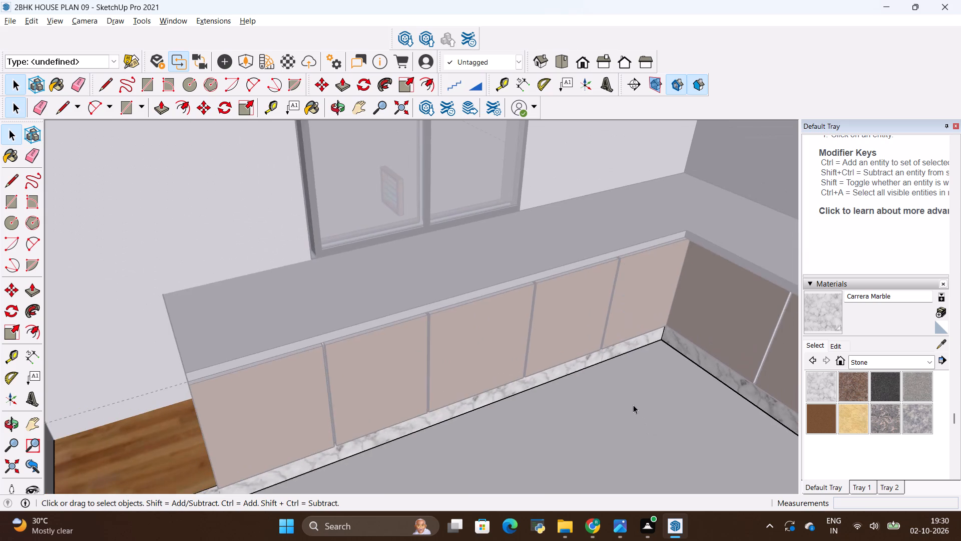
{"action": "scroll", "coordinate": [614, 389], "scroll_direction": "down", "scroll_amount": 9}
{"action": "key", "text": "space"}
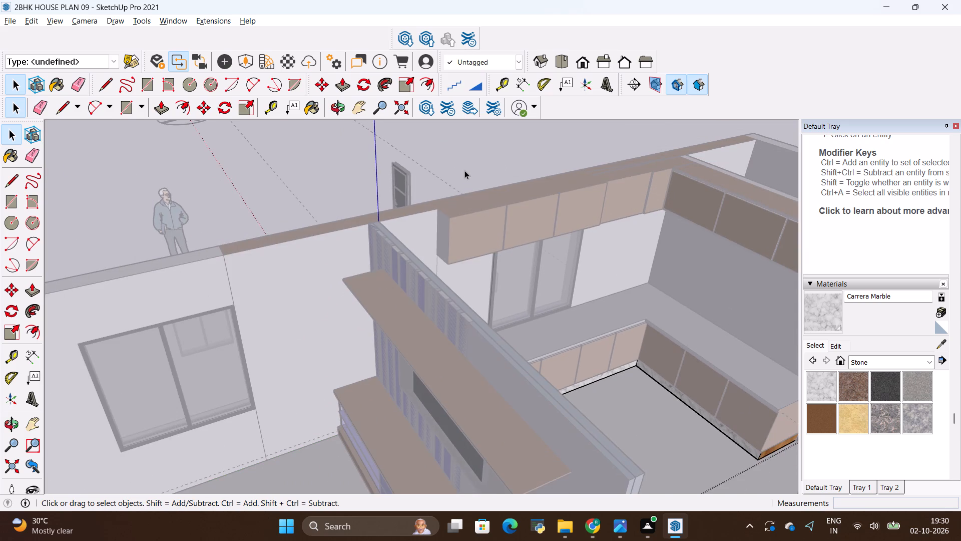
{"action": "left_click", "coordinate": [464, 170]}
Examine the finished kitchen with its marble plinth, the adjoining TV unit wall and the whole house from several angles.
{"action": "scroll", "coordinate": [575, 386], "scroll_direction": "down", "scroll_amount": 4}
{"action": "middle_click_drag", "start_coordinate": [609, 382], "coordinate": [529, 365]}
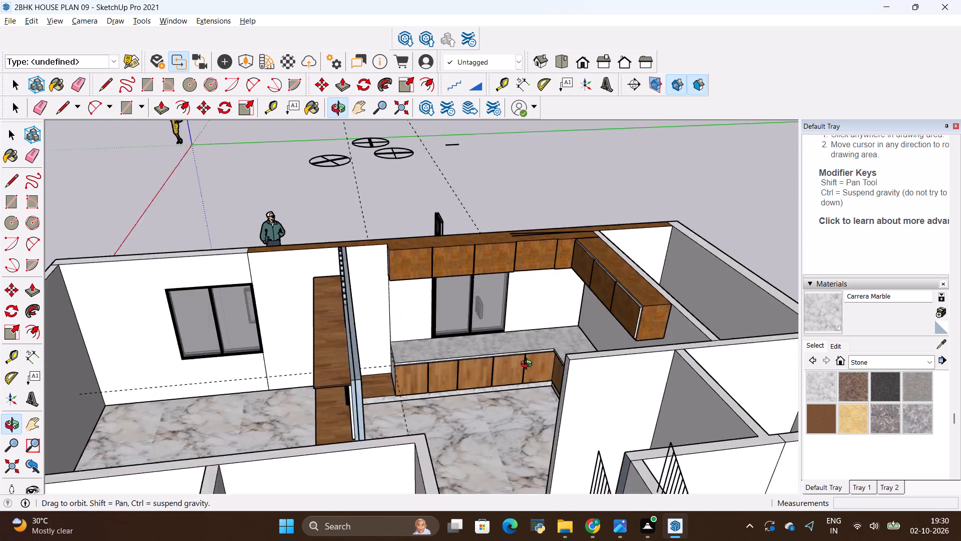
{"action": "middle_click_drag", "start_coordinate": [529, 365], "coordinate": [537, 381]}
{"action": "scroll", "coordinate": [488, 401], "scroll_direction": "up", "scroll_amount": 8}
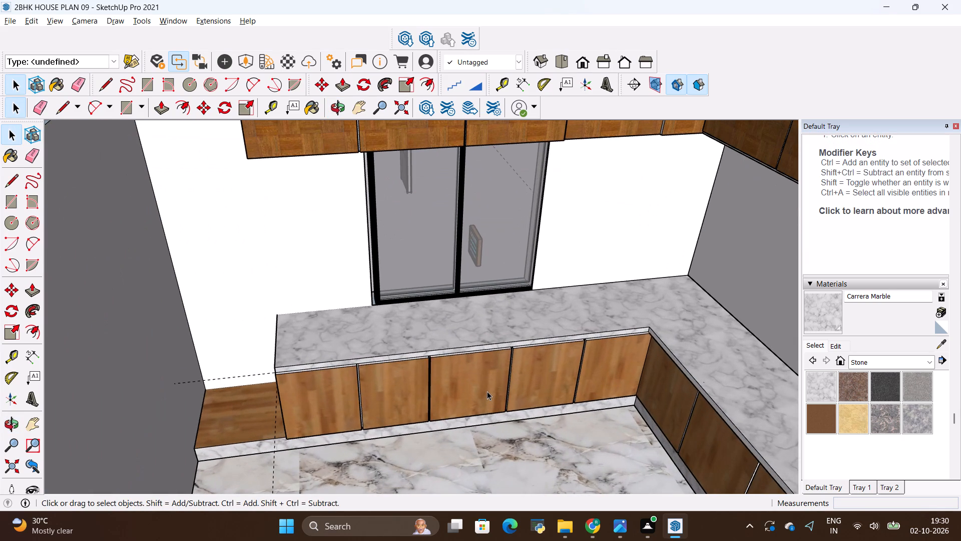
{"action": "scroll", "coordinate": [482, 399], "scroll_direction": "down", "scroll_amount": 4}
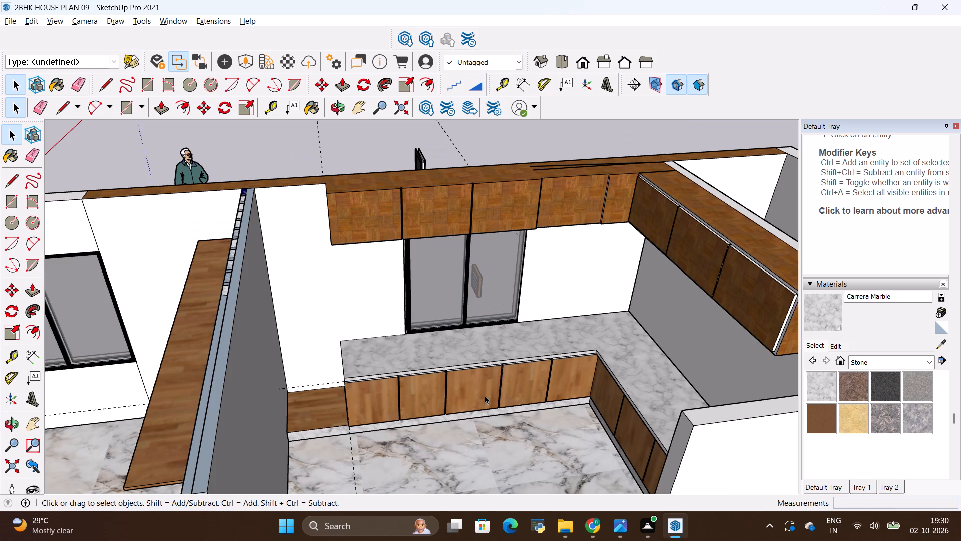
{"action": "scroll", "coordinate": [485, 395], "scroll_direction": "down", "scroll_amount": 5}
{"action": "middle_click_drag", "start_coordinate": [489, 481], "coordinate": [551, 482]}
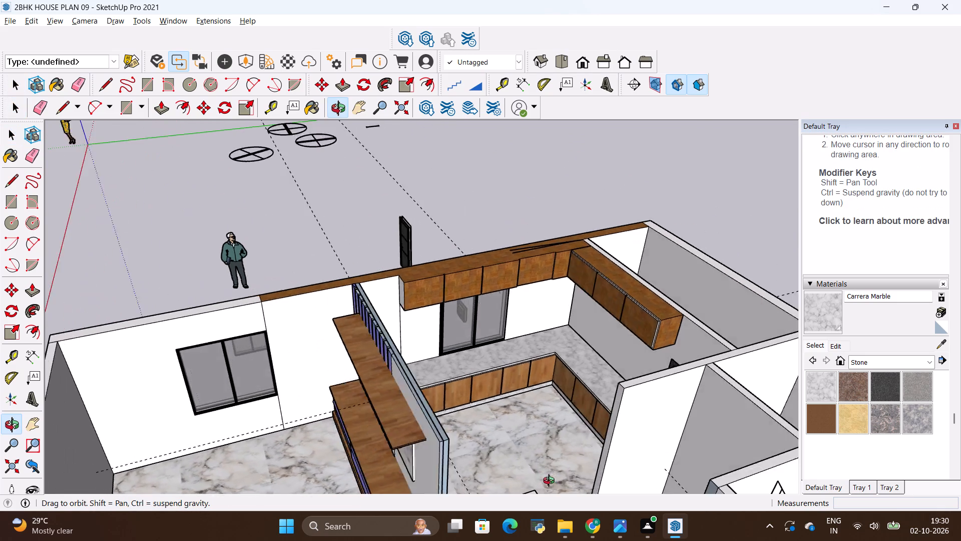
{"action": "middle_click_drag", "start_coordinate": [551, 482], "coordinate": [656, 474]}
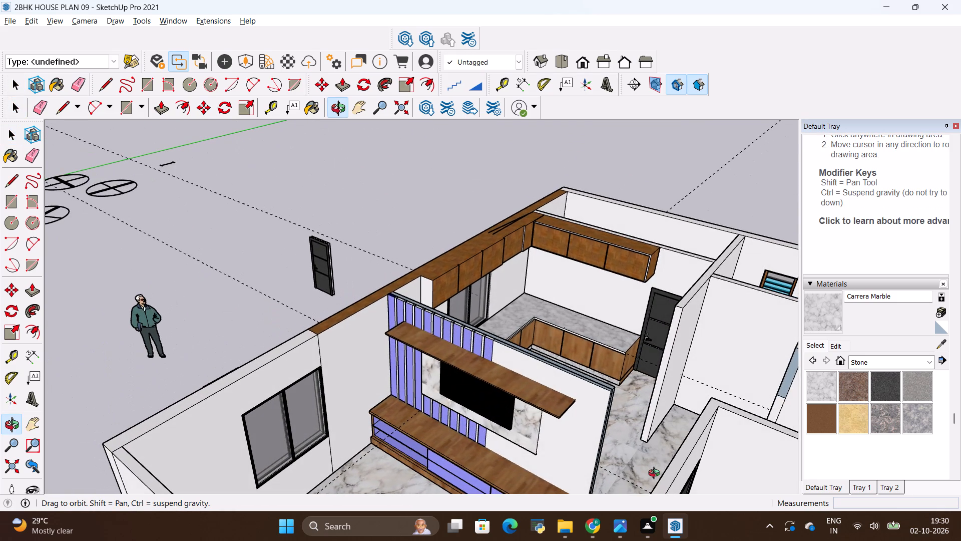
{"action": "middle_click_drag", "start_coordinate": [656, 474], "coordinate": [414, 482]}
{"action": "scroll", "coordinate": [427, 415], "scroll_direction": "down", "scroll_amount": 4}
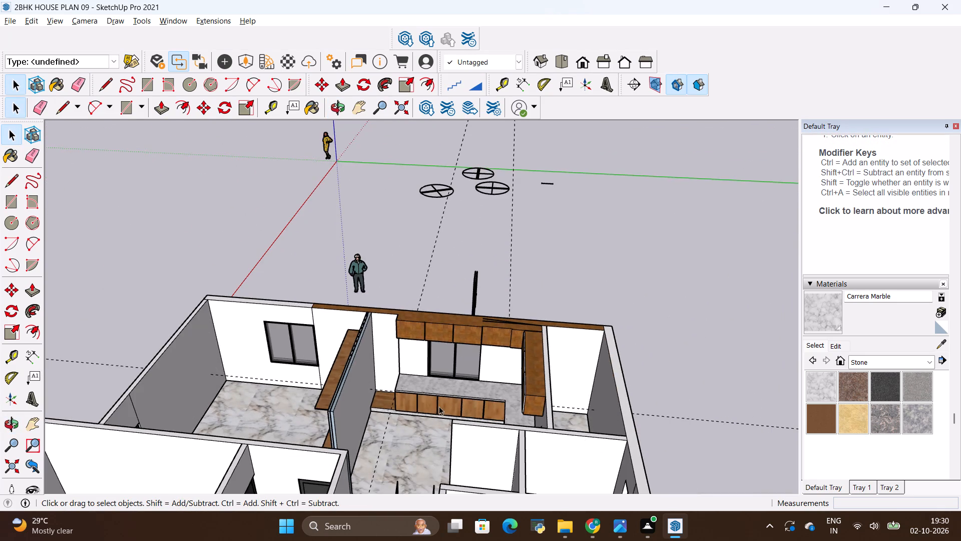
{"action": "scroll", "coordinate": [456, 367], "scroll_direction": "down", "scroll_amount": 4}
{"action": "scroll", "coordinate": [521, 329], "scroll_direction": "down", "scroll_amount": 4}
{"action": "scroll", "coordinate": [431, 462], "scroll_direction": "up", "scroll_amount": 4}
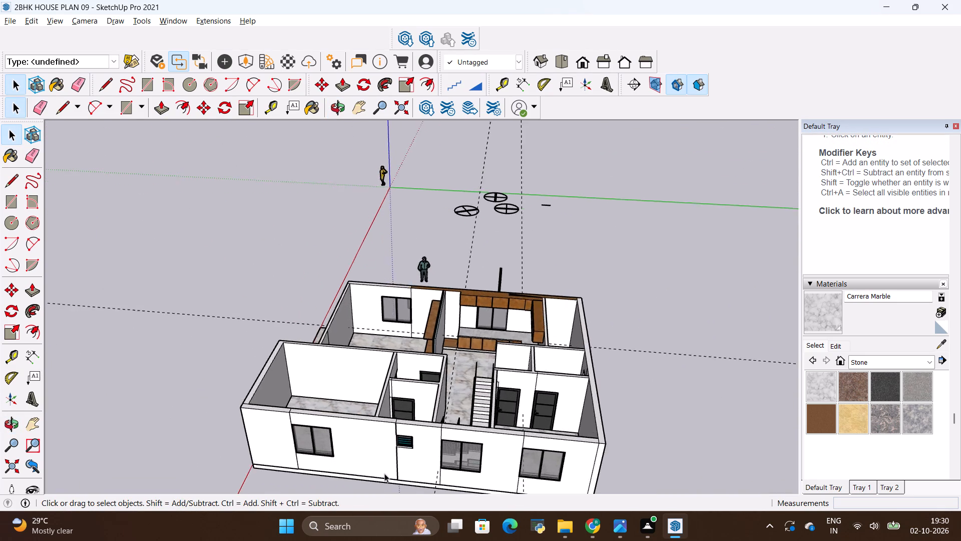
{"action": "scroll", "coordinate": [384, 473], "scroll_direction": "up", "scroll_amount": 3}
{"action": "scroll", "coordinate": [546, 316], "scroll_direction": "down", "scroll_amount": 6}
Save the house model.
{"action": "key", "text": "ctrl+s"}
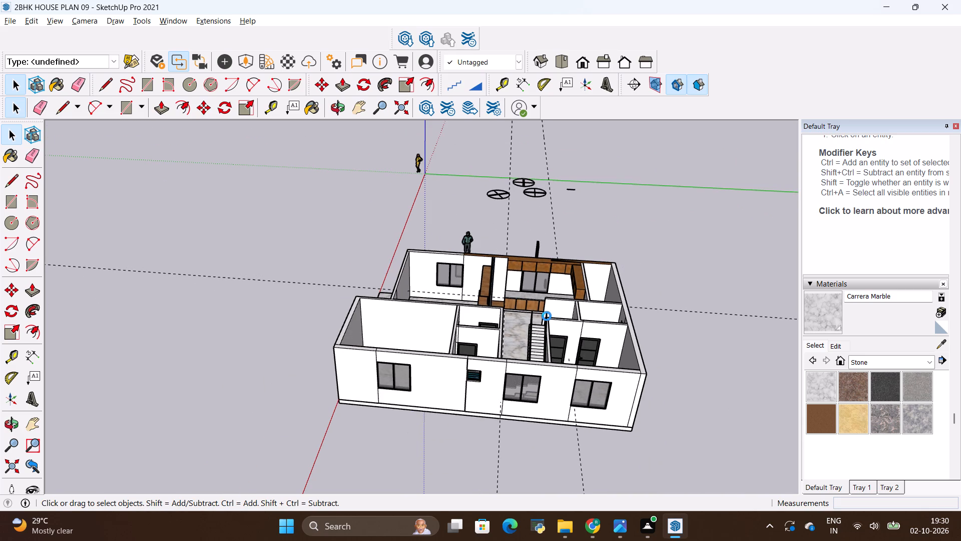
{"action": "key", "text": "ctrl+s"}
{"action": "key", "text": "ctrl+s"}
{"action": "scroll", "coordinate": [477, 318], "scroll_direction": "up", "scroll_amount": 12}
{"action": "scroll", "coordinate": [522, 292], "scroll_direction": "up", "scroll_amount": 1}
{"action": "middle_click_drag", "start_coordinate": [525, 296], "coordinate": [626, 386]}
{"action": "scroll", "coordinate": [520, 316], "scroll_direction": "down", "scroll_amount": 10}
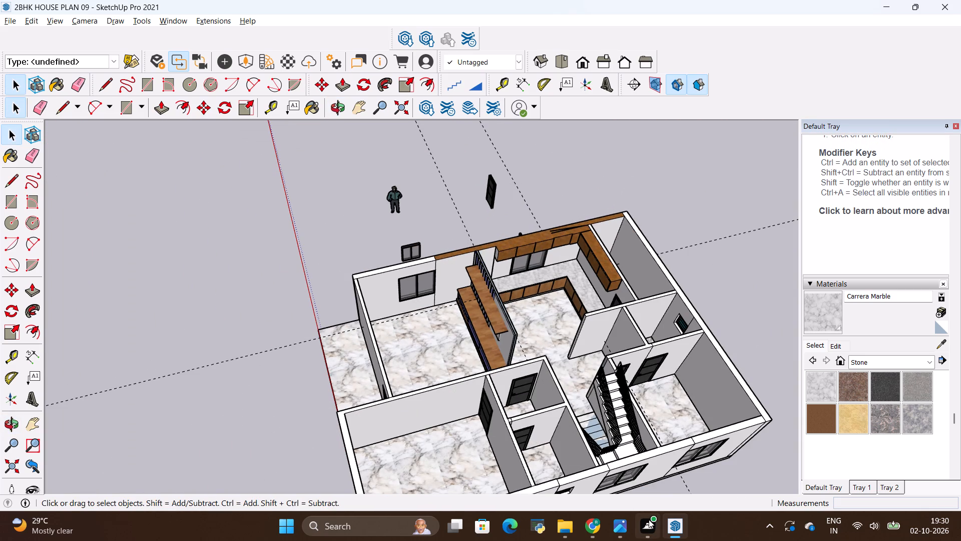
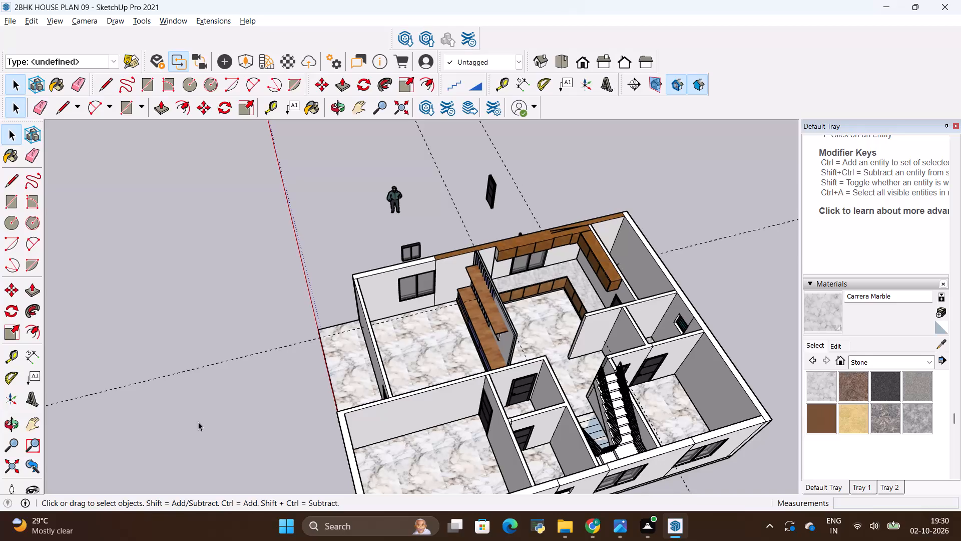
Examine the house model from several angles, focusing on the kitchen cabinets, the TV unit wall and the room layout.
{"action": "scroll", "coordinate": [430, 299], "scroll_direction": "up", "scroll_amount": 3}
{"action": "scroll", "coordinate": [453, 240], "scroll_direction": "up", "scroll_amount": 3}
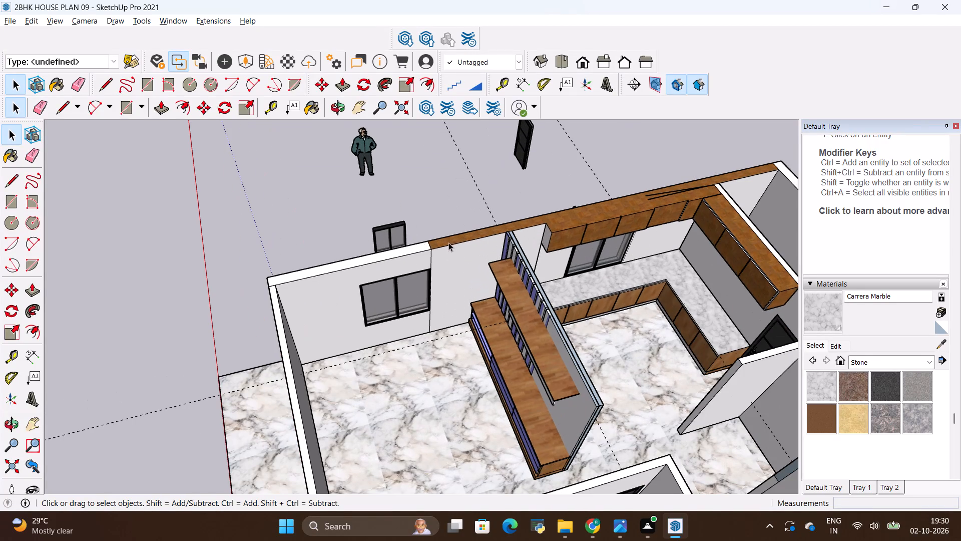
{"action": "scroll", "coordinate": [506, 196], "scroll_direction": "up", "scroll_amount": 9}
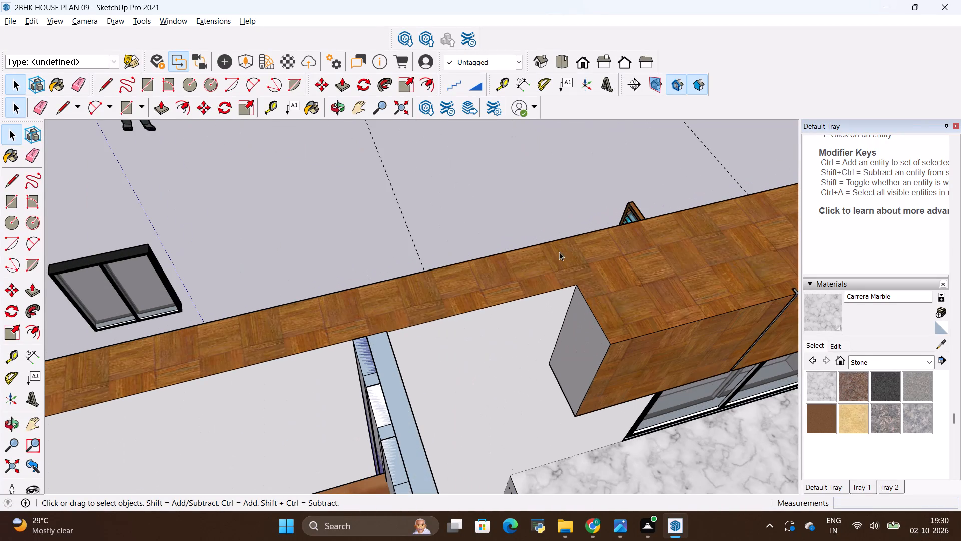
{"action": "key", "text": "l"}
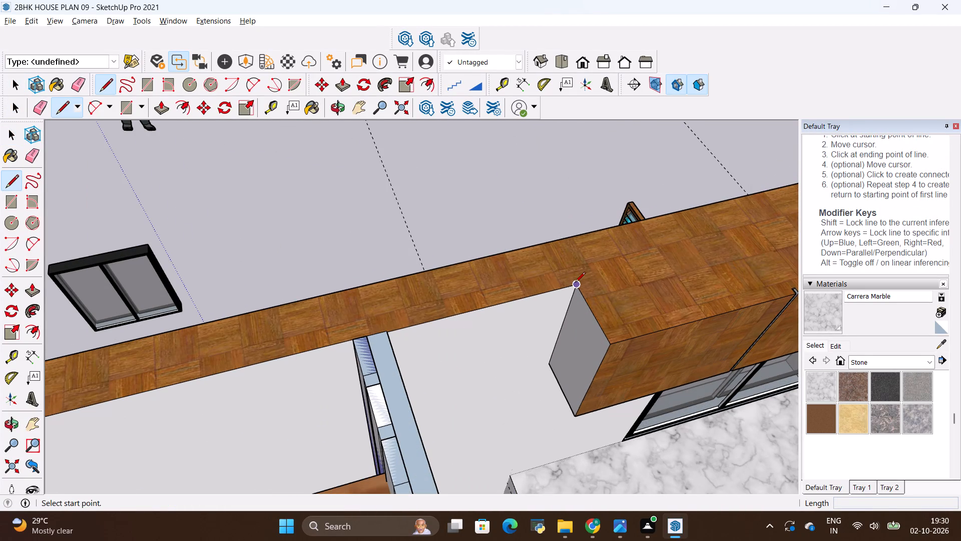
{"action": "scroll", "coordinate": [460, 285], "scroll_direction": "down", "scroll_amount": 20}
{"action": "scroll", "coordinate": [460, 285], "scroll_direction": "down", "scroll_amount": 2}
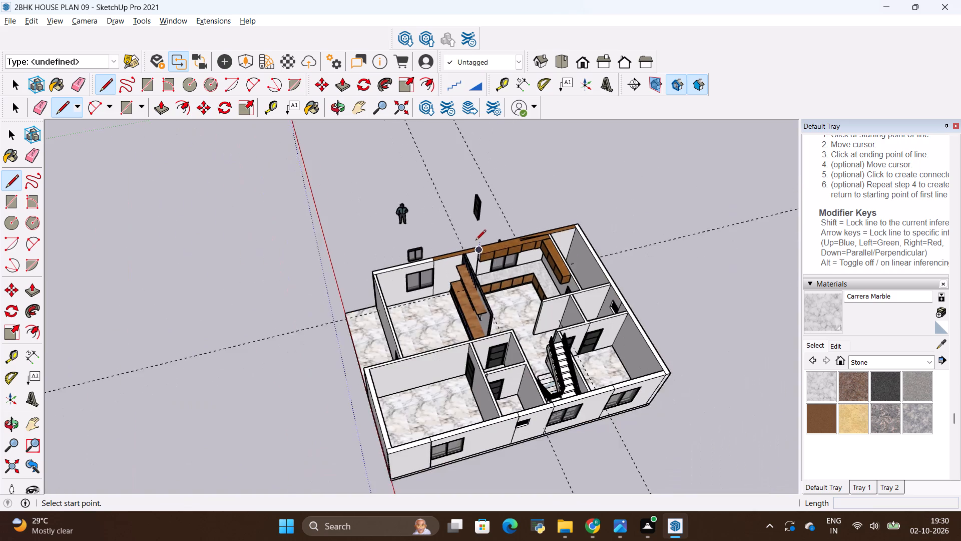
{"action": "scroll", "coordinate": [504, 402], "scroll_direction": "down", "scroll_amount": 1}
{"action": "middle_click_drag", "start_coordinate": [504, 404], "coordinate": [444, 302]}
{"action": "scroll", "coordinate": [485, 214], "scroll_direction": "up", "scroll_amount": 5}
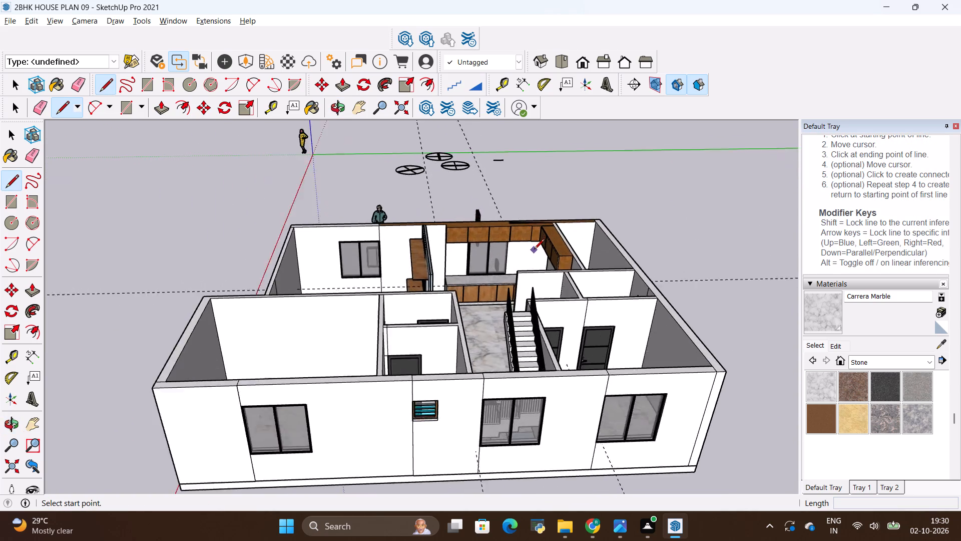
{"action": "scroll", "coordinate": [534, 250], "scroll_direction": "up", "scroll_amount": 8}
{"action": "scroll", "coordinate": [521, 327], "scroll_direction": "up", "scroll_amount": 2}
{"action": "scroll", "coordinate": [406, 358], "scroll_direction": "down", "scroll_amount": 4}
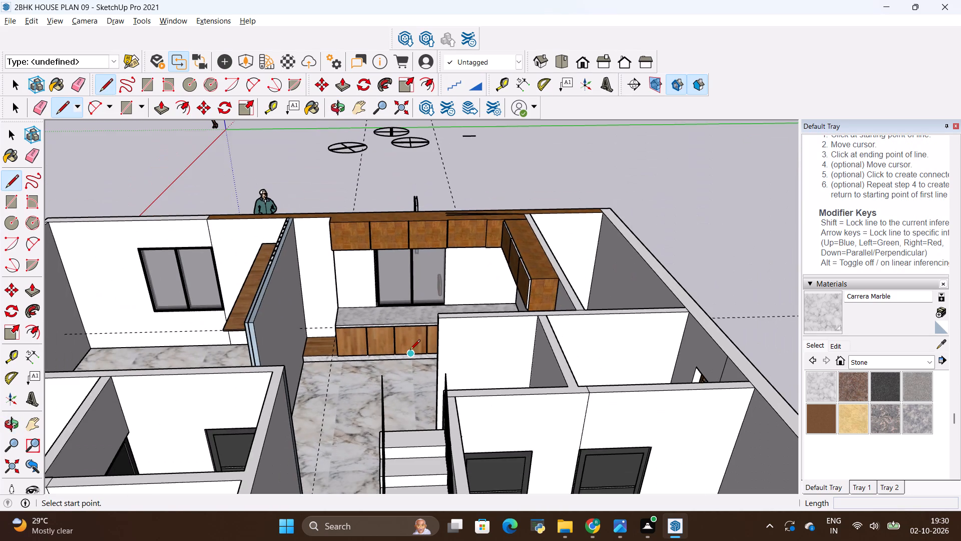
{"action": "middle_click_drag", "start_coordinate": [413, 352], "coordinate": [677, 374]}
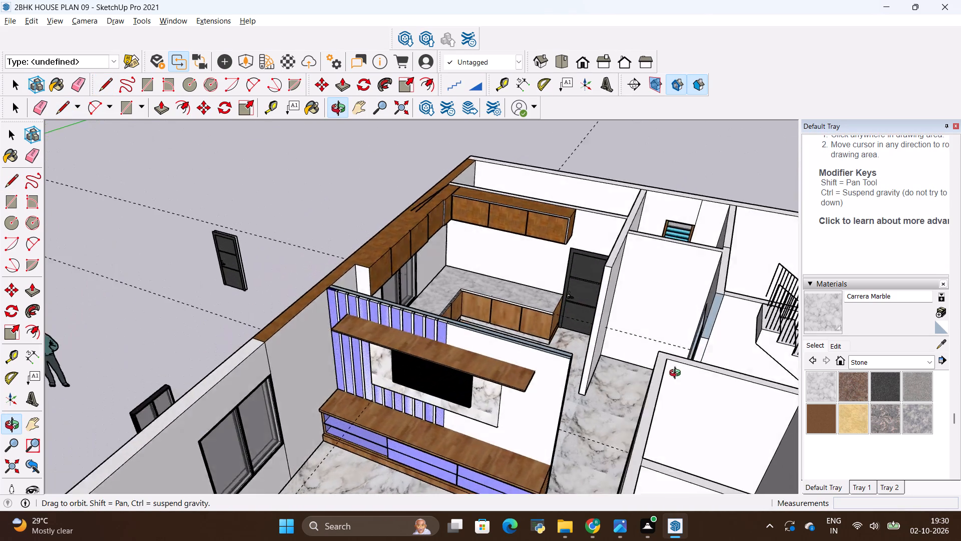
{"action": "middle_click_drag", "start_coordinate": [677, 374], "coordinate": [365, 327]}
{"action": "scroll", "coordinate": [319, 277], "scroll_direction": "up", "scroll_amount": 7}
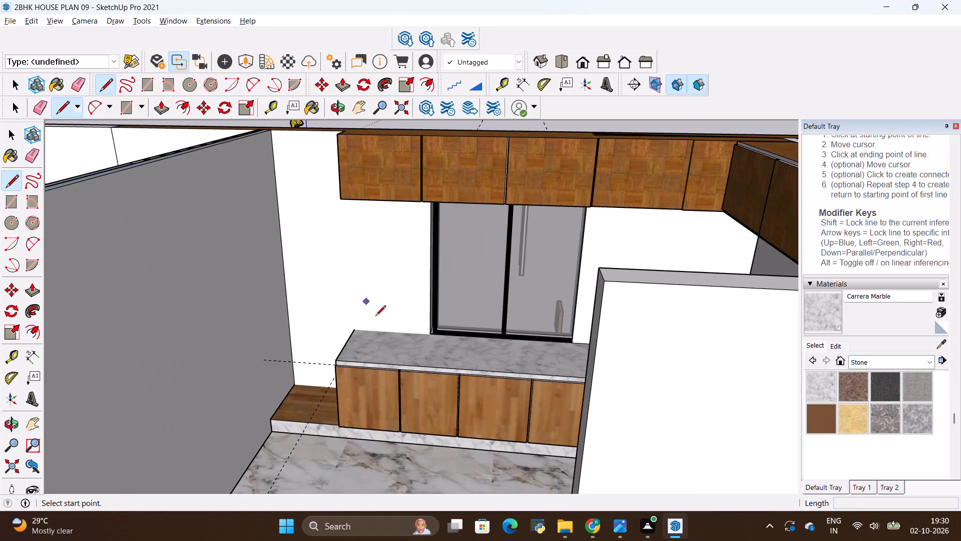
{"action": "scroll", "coordinate": [387, 349], "scroll_direction": "down", "scroll_amount": 9}
{"action": "middle_click_drag", "start_coordinate": [367, 388], "coordinate": [486, 435]}
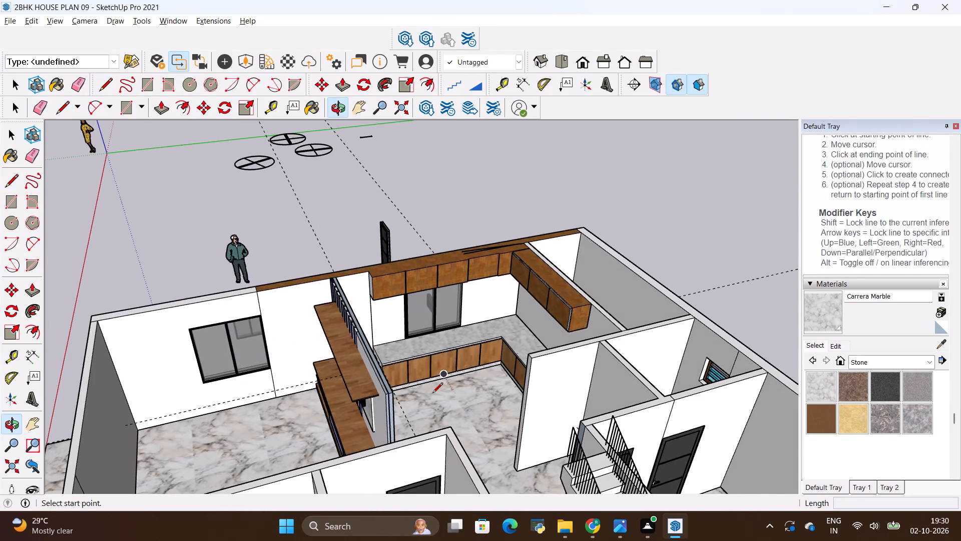
{"action": "middle_click_drag", "start_coordinate": [438, 397], "coordinate": [580, 442]}
{"action": "scroll", "coordinate": [626, 268], "scroll_direction": "up", "scroll_amount": 3}
{"action": "scroll", "coordinate": [395, 369], "scroll_direction": "down", "scroll_amount": 4}
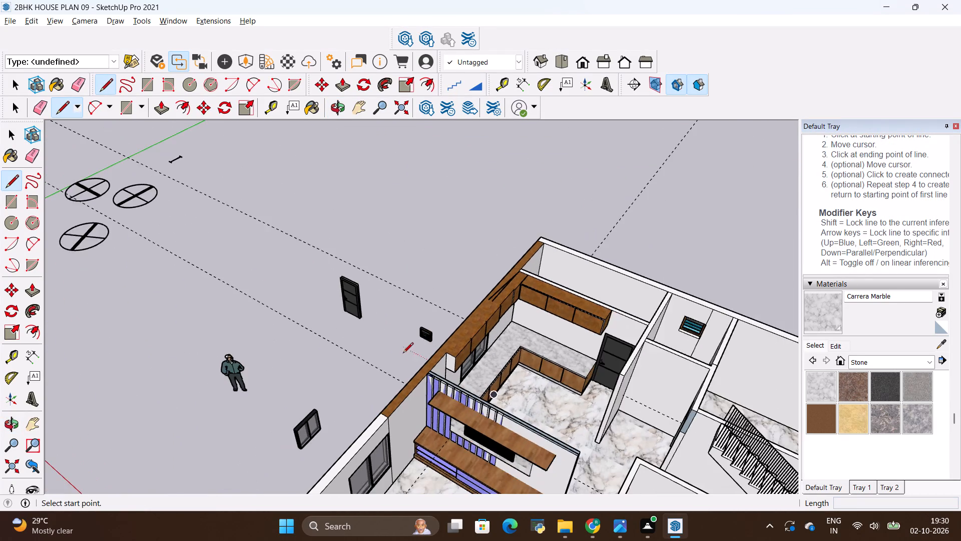
{"action": "scroll", "coordinate": [405, 352], "scroll_direction": "down", "scroll_amount": 5}
{"action": "scroll", "coordinate": [572, 369], "scroll_direction": "up", "scroll_amount": 1}
{"action": "scroll", "coordinate": [535, 340], "scroll_direction": "down", "scroll_amount": 9}
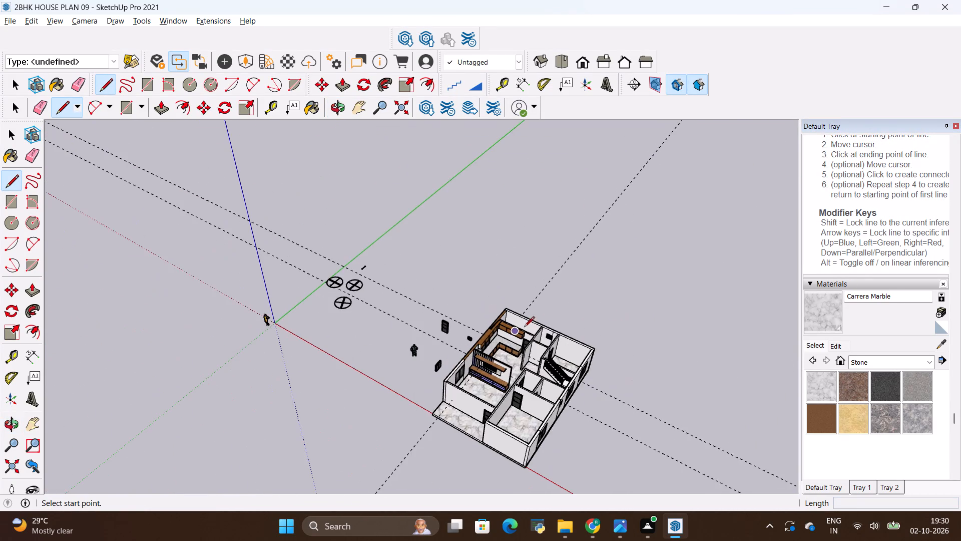
{"action": "scroll", "coordinate": [508, 470], "scroll_direction": "up", "scroll_amount": 9}
{"action": "middle_click_drag", "start_coordinate": [568, 418], "coordinate": [446, 439]}
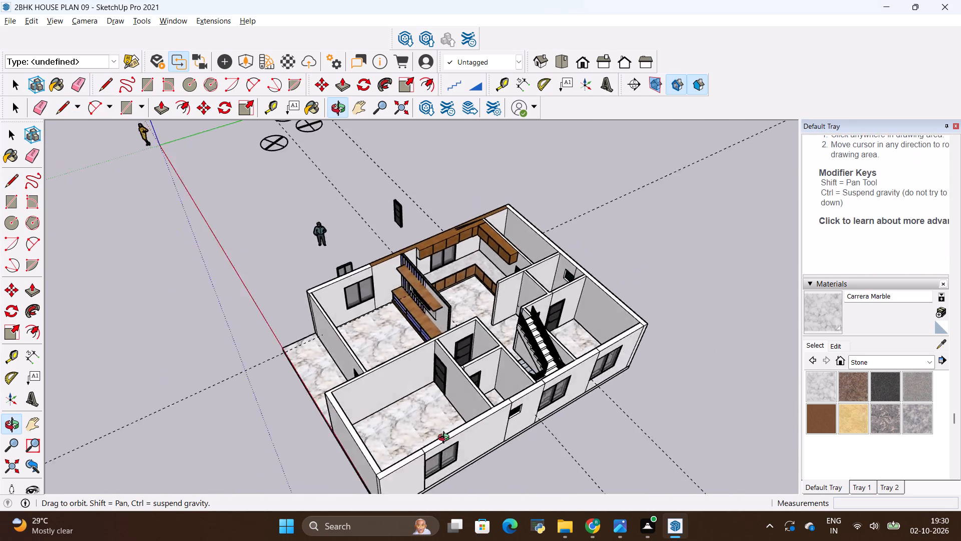
{"action": "middle_click_drag", "start_coordinate": [446, 439], "coordinate": [320, 443]}
{"action": "scroll", "coordinate": [277, 345], "scroll_direction": "up", "scroll_amount": 4}
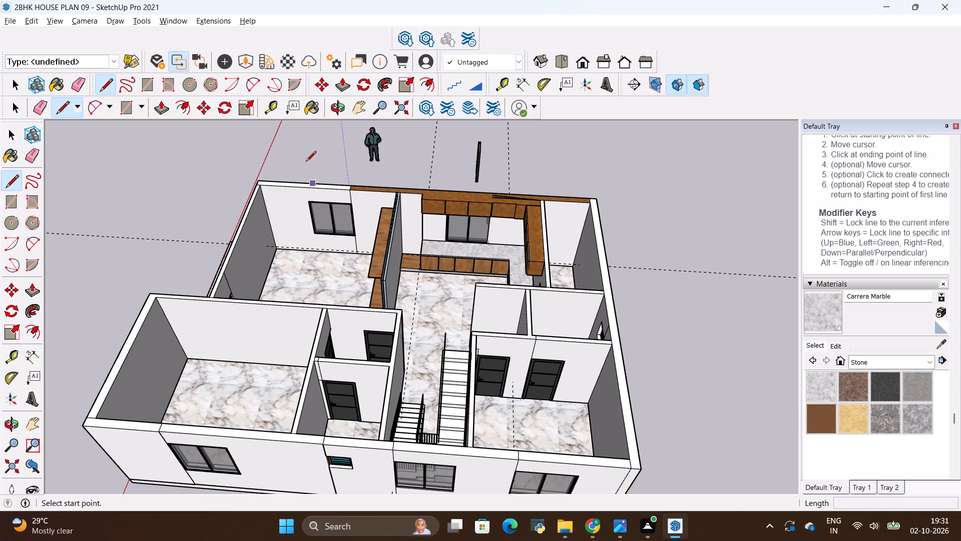
Import the Group_240 cooktop model from the ALL 3D WAREHOUSE ITEMS folder and place it at the kitchen counter below the window.
{"action": "left_click", "coordinate": [15, 23]}
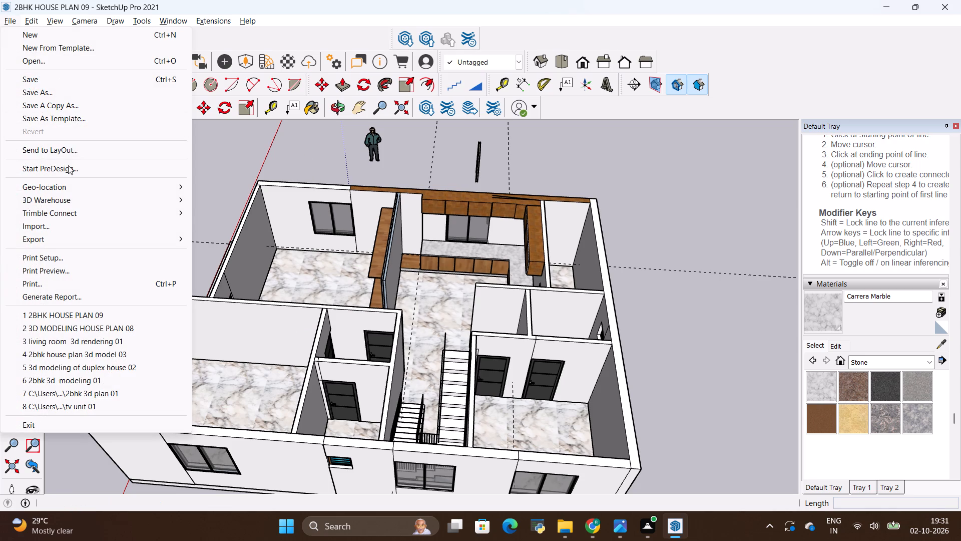
{"action": "left_click", "coordinate": [54, 221]}
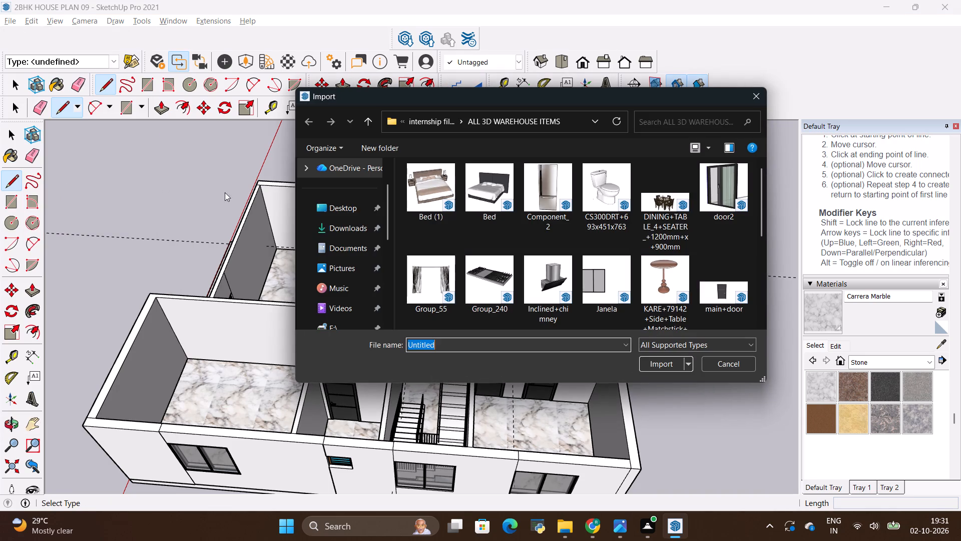
{"action": "scroll", "coordinate": [455, 230], "scroll_direction": "down", "scroll_amount": 4}
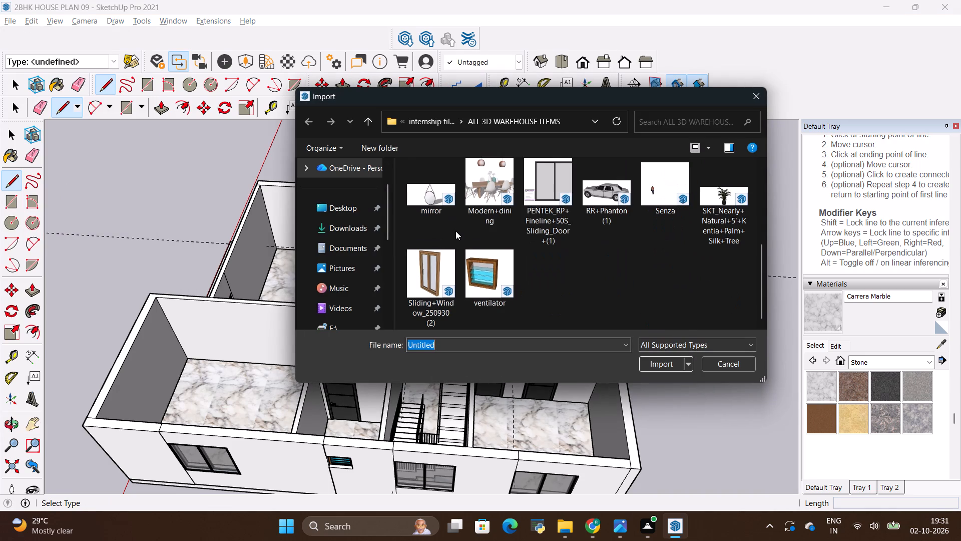
{"action": "scroll", "coordinate": [455, 231], "scroll_direction": "up", "scroll_amount": 7}
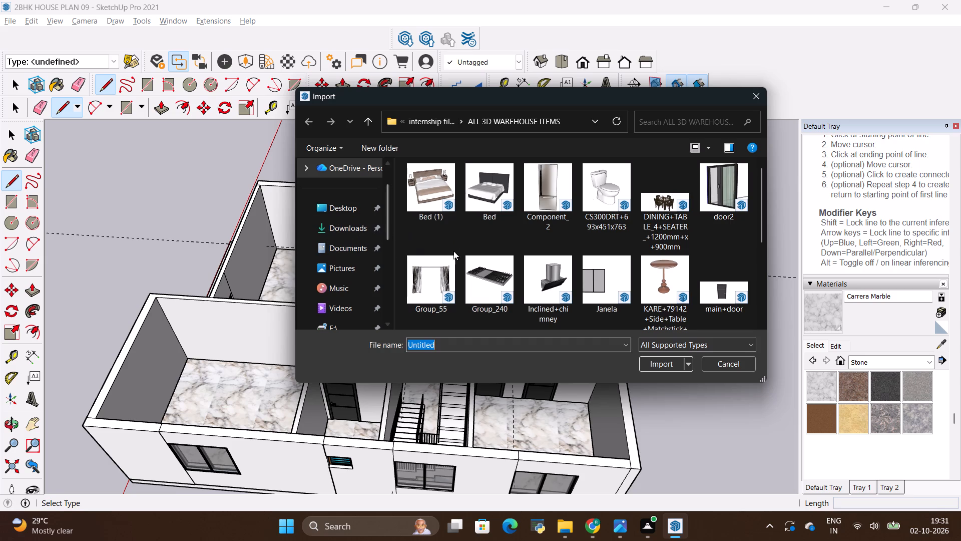
{"action": "left_click", "coordinate": [479, 274]}
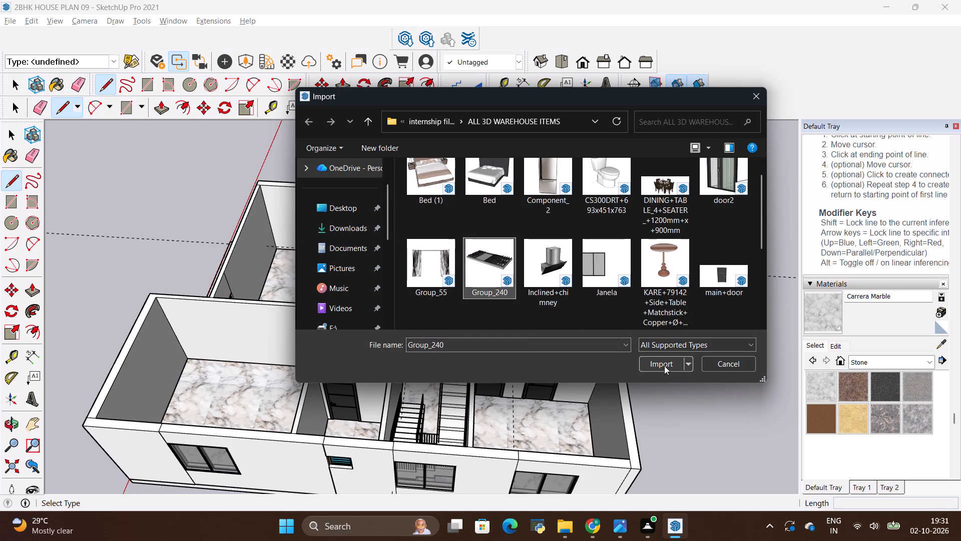
{"action": "left_click", "coordinate": [664, 365]}
{"action": "left_click", "coordinate": [566, 305]}
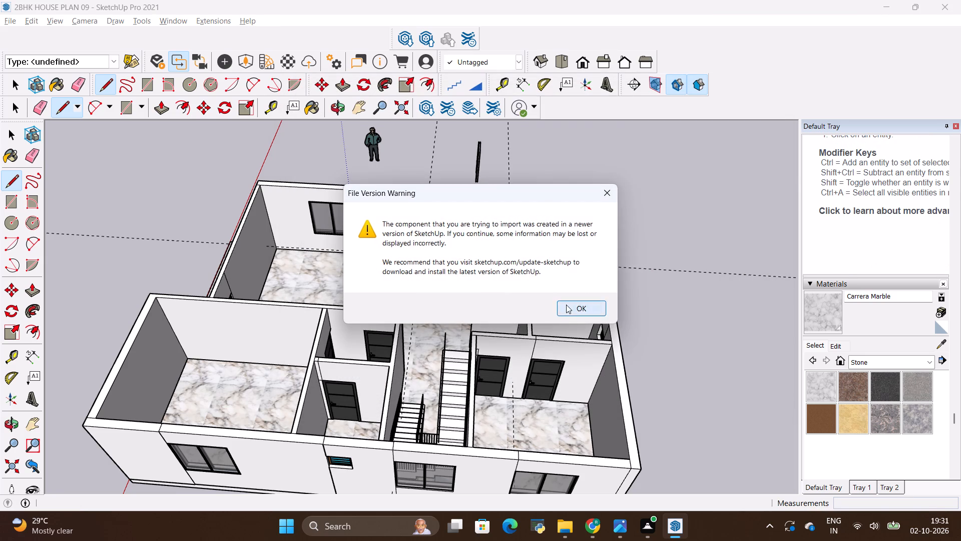
{"action": "scroll", "coordinate": [449, 232], "scroll_direction": "up", "scroll_amount": 6}
{"action": "scroll", "coordinate": [466, 276], "scroll_direction": "up", "scroll_amount": 7}
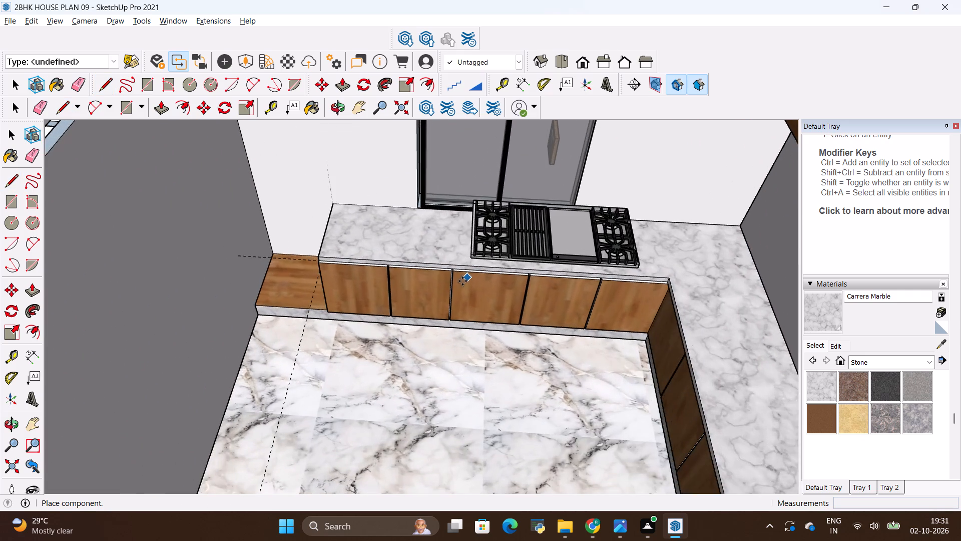
{"action": "scroll", "coordinate": [461, 281], "scroll_direction": "up", "scroll_amount": 3}
{"action": "left_click", "coordinate": [422, 286]}
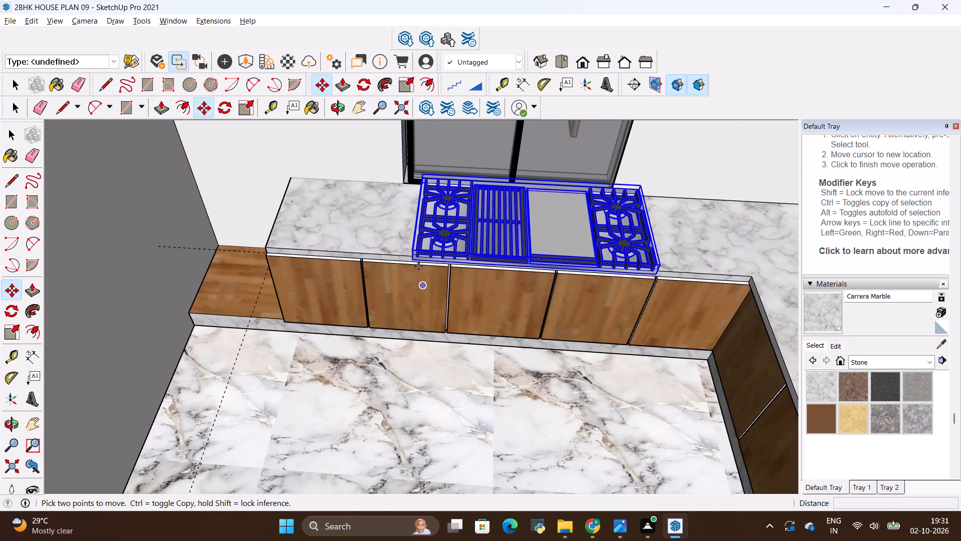
Move the cooktop by its lower front corner onto the marble countertop, near the counter's front edge below the window.
{"action": "scroll", "coordinate": [425, 159], "scroll_direction": "up", "scroll_amount": 3}
{"action": "scroll", "coordinate": [500, 347], "scroll_direction": "down", "scroll_amount": 11}
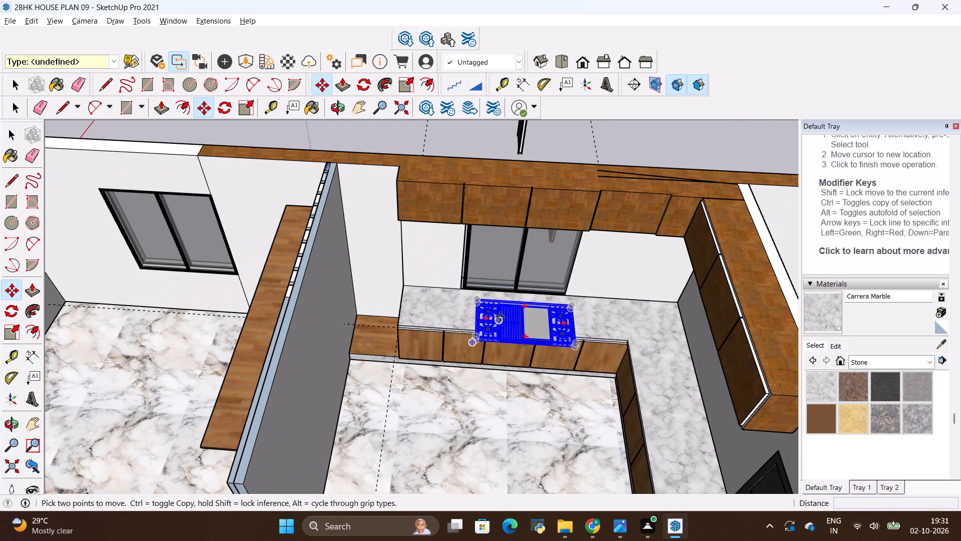
{"action": "left_click", "coordinate": [487, 310]}
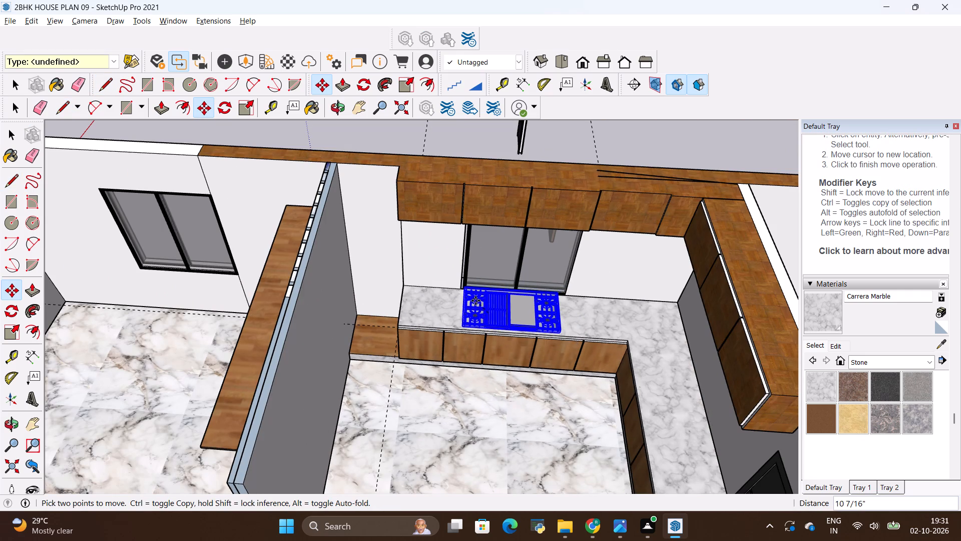
{"action": "left_click", "coordinate": [487, 301]}
{"action": "middle_click_drag", "start_coordinate": [486, 317], "coordinate": [536, 273]}
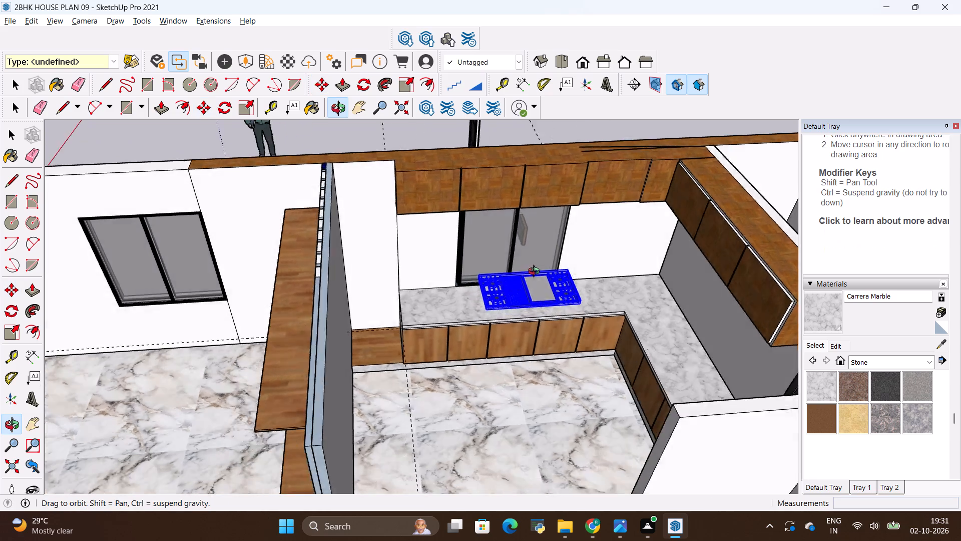
{"action": "middle_click_drag", "start_coordinate": [536, 273], "coordinate": [491, 254]}
{"action": "scroll", "coordinate": [486, 309], "scroll_direction": "up", "scroll_amount": 11}
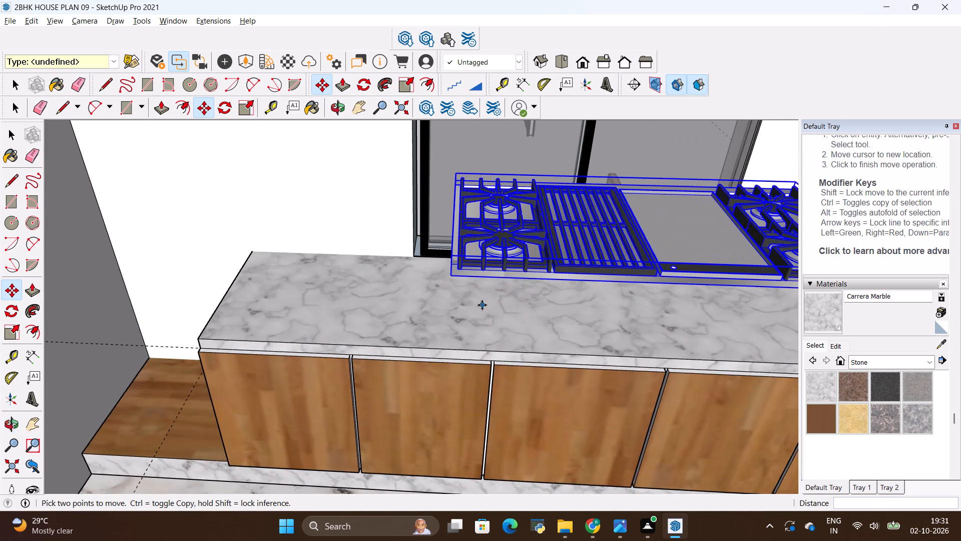
{"action": "key", "text": "m"}
{"action": "scroll", "coordinate": [450, 298], "scroll_direction": "up", "scroll_amount": 2}
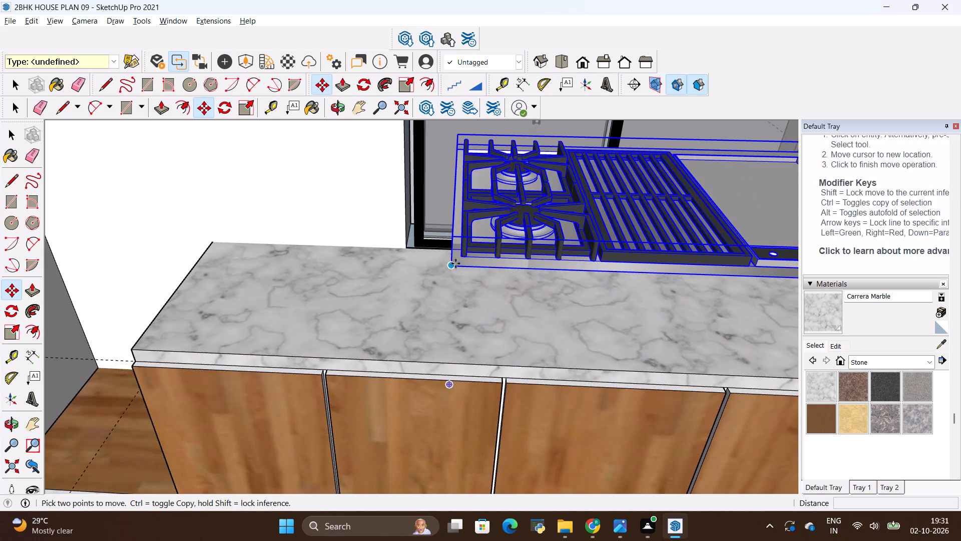
{"action": "left_click", "coordinate": [455, 262]}
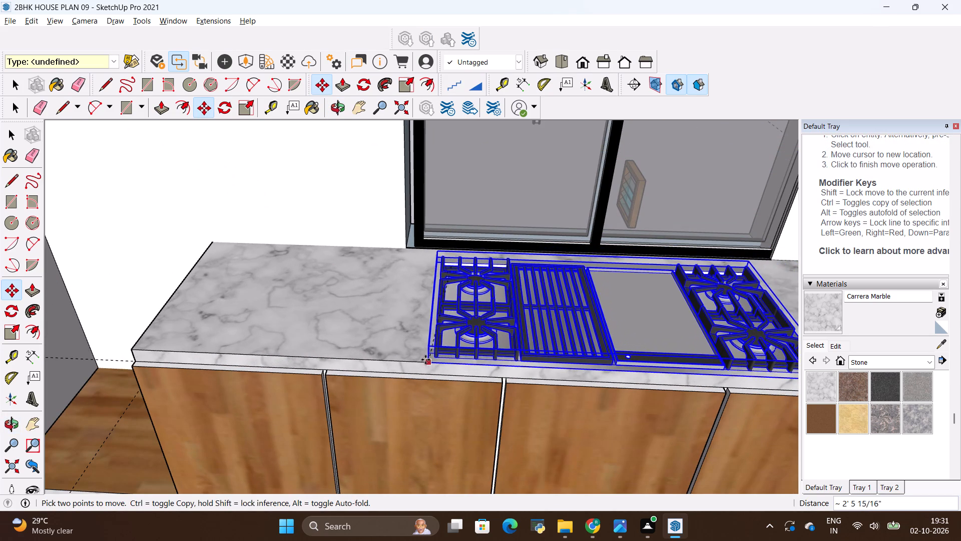
{"action": "left_click", "coordinate": [420, 360]}
Shift the cooktop about 4" across the countertop, back from the front edge towards the window, and deselect it.
{"action": "scroll", "coordinate": [366, 354], "scroll_direction": "down", "scroll_amount": 4}
{"action": "middle_click_drag", "start_coordinate": [465, 342], "coordinate": [459, 419]}
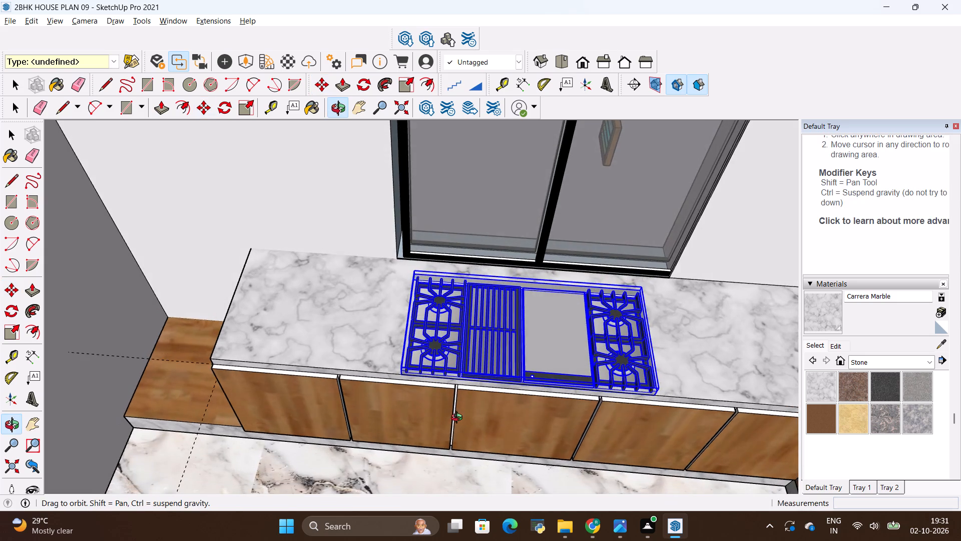
{"action": "middle_click_drag", "start_coordinate": [459, 419], "coordinate": [459, 421]}
{"action": "scroll", "coordinate": [475, 400], "scroll_direction": "down", "scroll_amount": 4}
{"action": "scroll", "coordinate": [504, 357], "scroll_direction": "up", "scroll_amount": 2}
{"action": "left_click", "coordinate": [504, 355]}
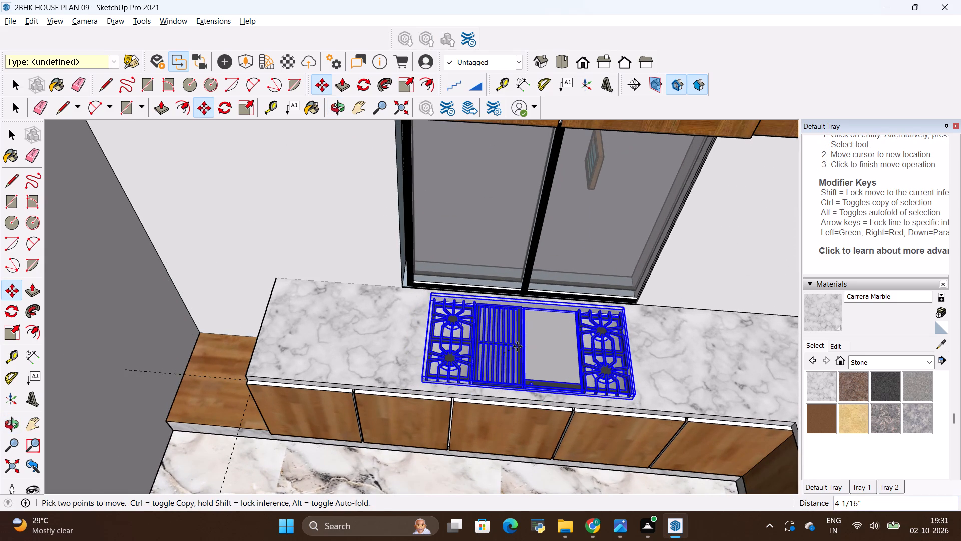
{"action": "left_click", "coordinate": [517, 346]}
{"action": "scroll", "coordinate": [443, 363], "scroll_direction": "up", "scroll_amount": 3}
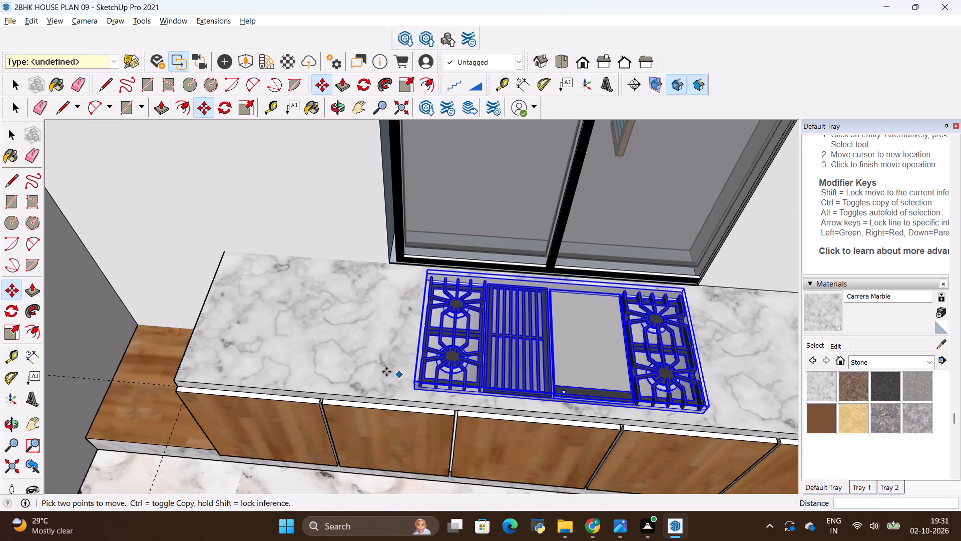
{"action": "key", "text": "space"}
{"action": "left_click", "coordinate": [343, 359]}
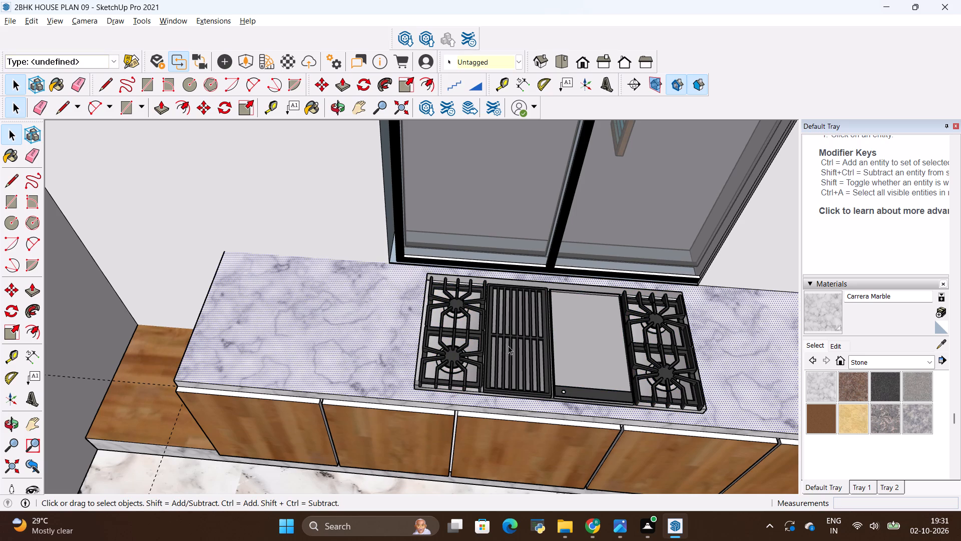
Examine the cooktop's placement on the kitchen counter from several angles and distances.
{"action": "scroll", "coordinate": [510, 345], "scroll_direction": "down", "scroll_amount": 4}
{"action": "middle_click_drag", "start_coordinate": [552, 377], "coordinate": [582, 254]}
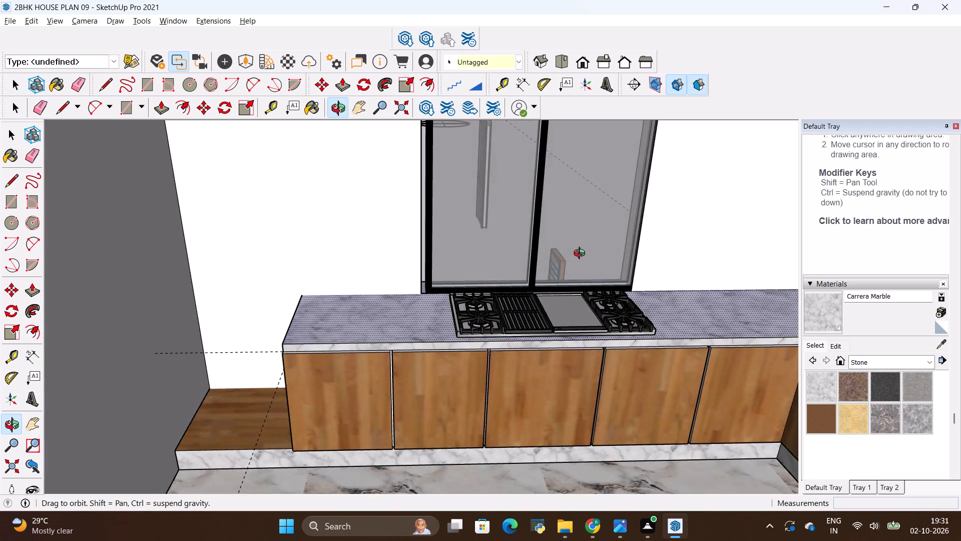
{"action": "middle_click_drag", "start_coordinate": [582, 254], "coordinate": [527, 354]}
{"action": "scroll", "coordinate": [526, 354], "scroll_direction": "down", "scroll_amount": 16}
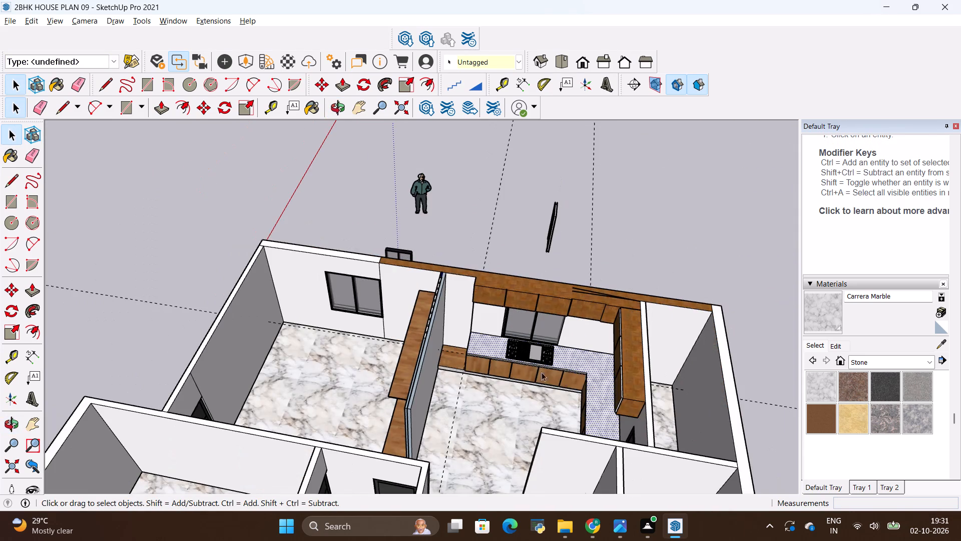
{"action": "middle_click_drag", "start_coordinate": [542, 373], "coordinate": [540, 317]}
{"action": "scroll", "coordinate": [542, 338], "scroll_direction": "up", "scroll_amount": 4}
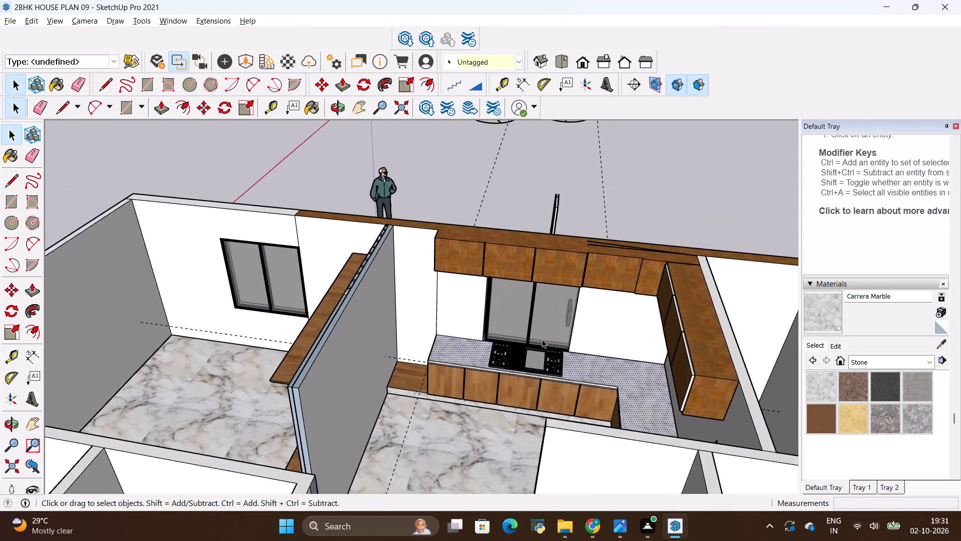
{"action": "scroll", "coordinate": [542, 339], "scroll_direction": "up", "scroll_amount": 8}
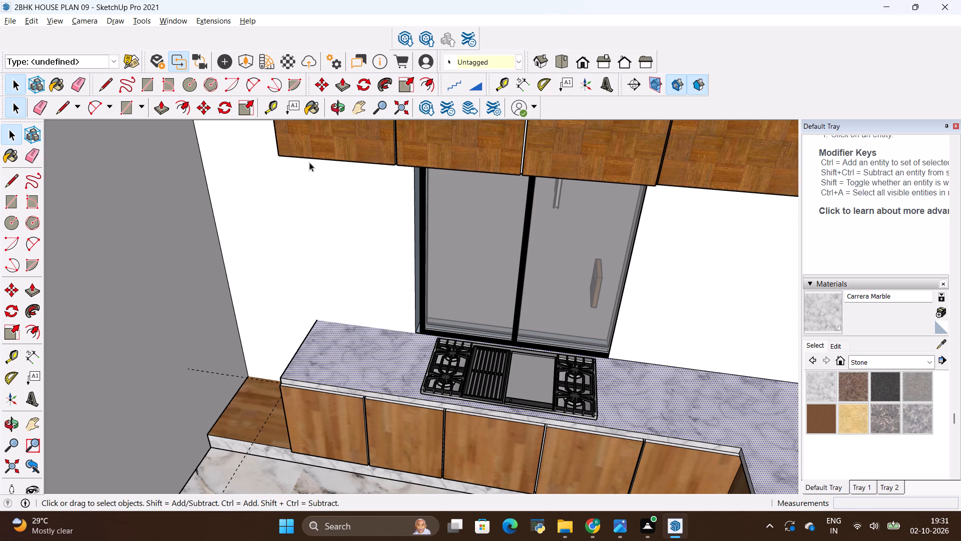
Import the Inclined+chimney model from the ALL 3D WAREHOUSE ITEMS folder and place it on the kitchen floor in front of the base cabinets.
{"action": "left_click", "coordinate": [11, 19]}
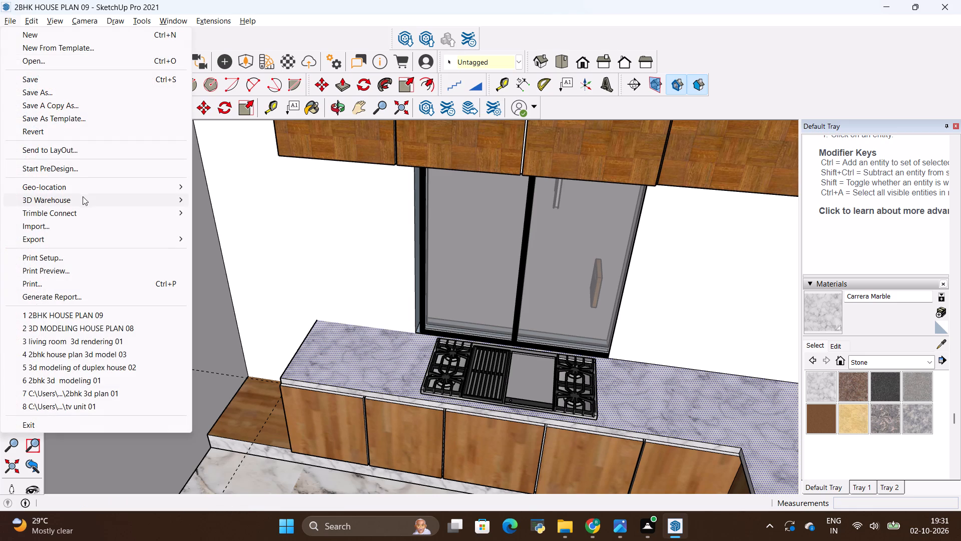
{"action": "left_click", "coordinate": [61, 223]}
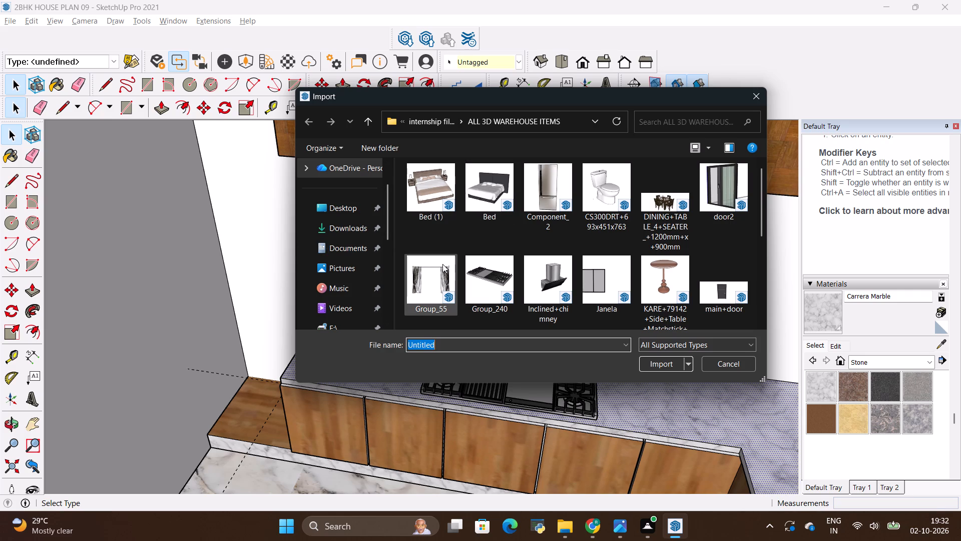
{"action": "left_click", "coordinate": [553, 272]}
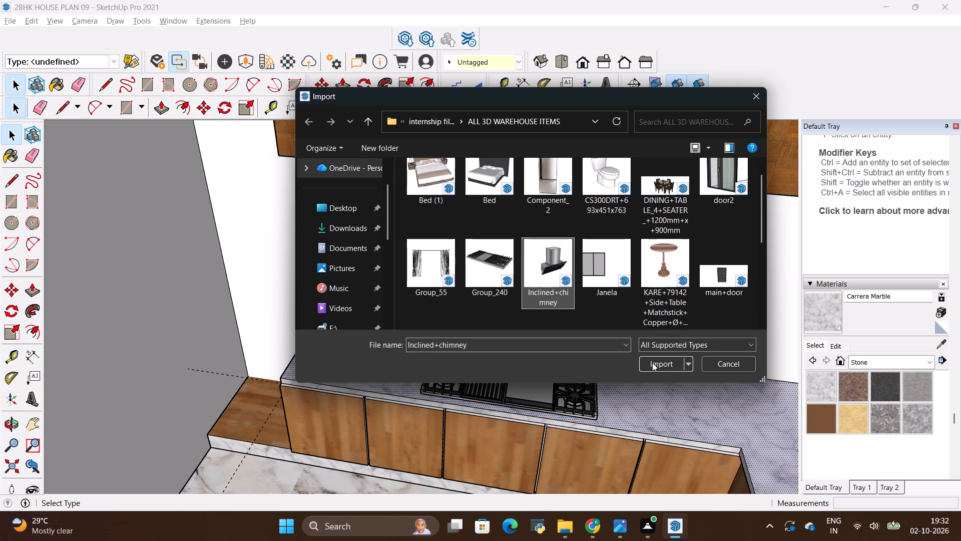
{"action": "left_click", "coordinate": [654, 362]}
{"action": "scroll", "coordinate": [470, 354], "scroll_direction": "down", "scroll_amount": 4}
{"action": "scroll", "coordinate": [258, 346], "scroll_direction": "down", "scroll_amount": 4}
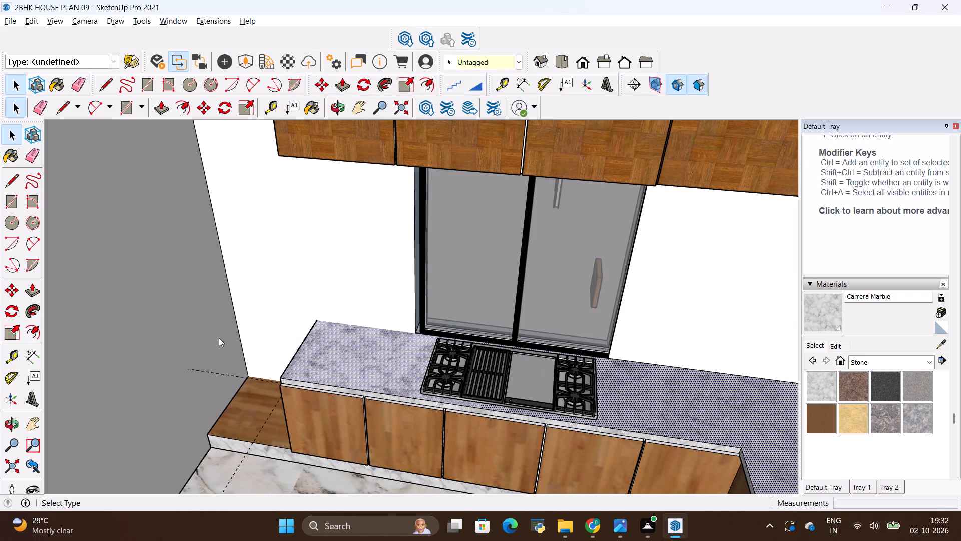
{"action": "scroll", "coordinate": [290, 335], "scroll_direction": "down", "scroll_amount": 13}
{"action": "scroll", "coordinate": [424, 377], "scroll_direction": "down", "scroll_amount": 4}
{"action": "left_click", "coordinate": [258, 378]}
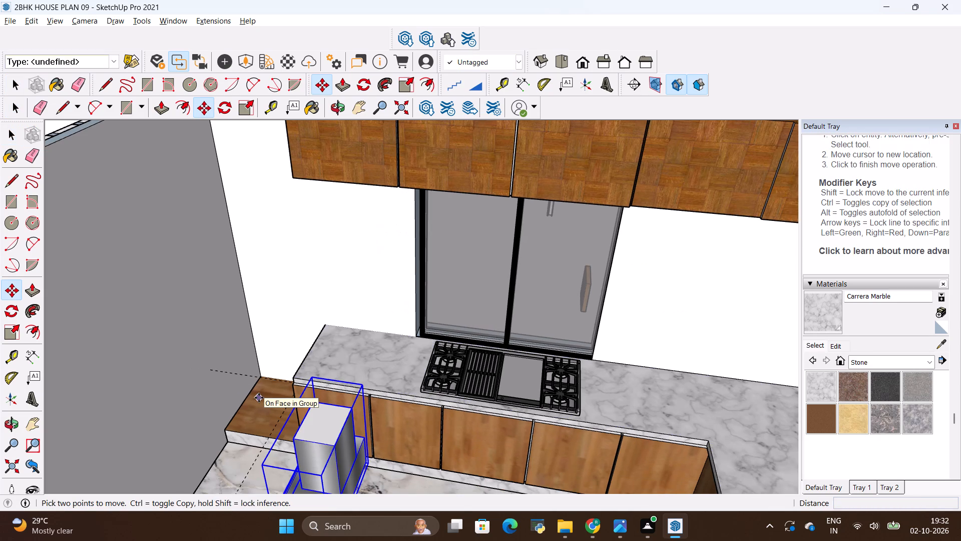
Rotate the chimney 90° in the horizontal plane about a floor point beside it so its front faces the room, and deselect it.
{"action": "scroll", "coordinate": [317, 311], "scroll_direction": "down", "scroll_amount": 5}
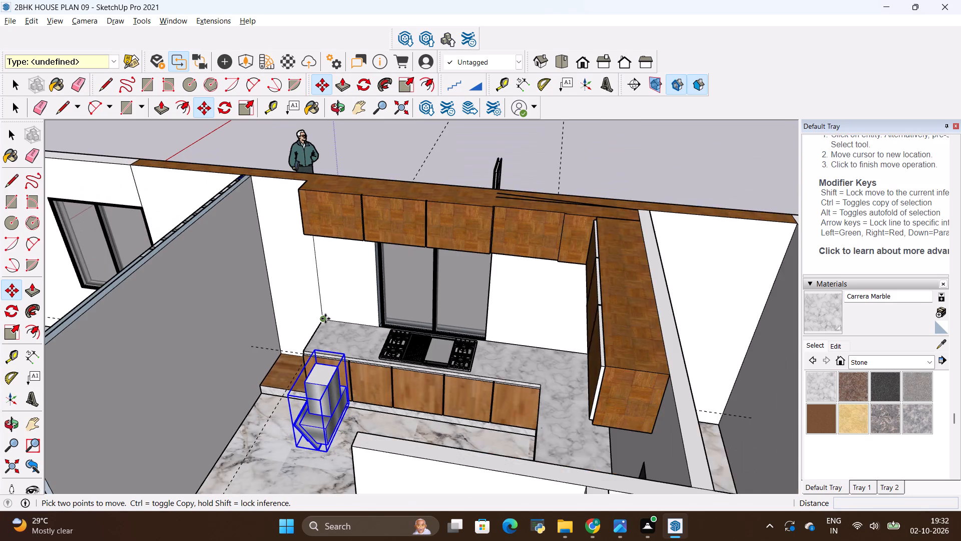
{"action": "scroll", "coordinate": [325, 319], "scroll_direction": "down", "scroll_amount": 2}
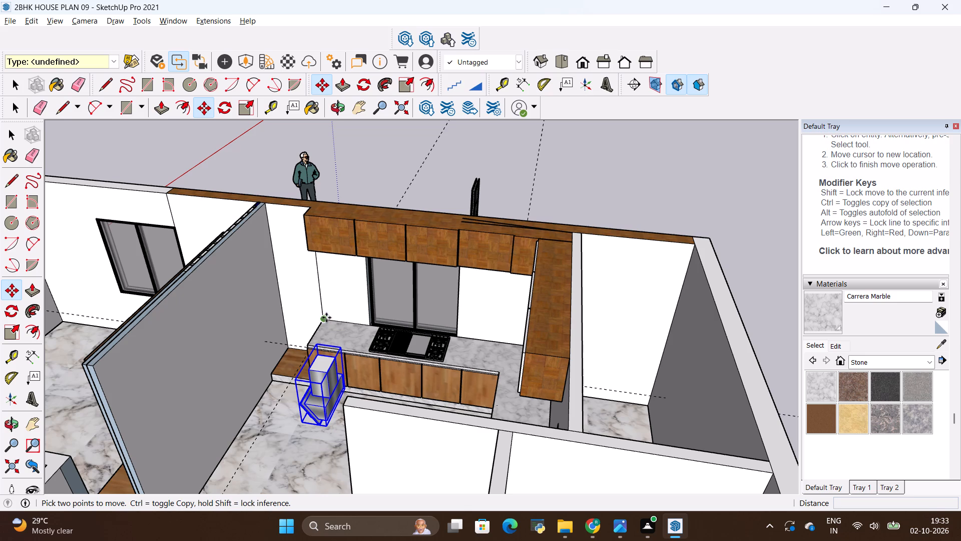
{"action": "scroll", "coordinate": [378, 296], "scroll_direction": "down", "scroll_amount": 2}
{"action": "scroll", "coordinate": [356, 384], "scroll_direction": "up", "scroll_amount": 2}
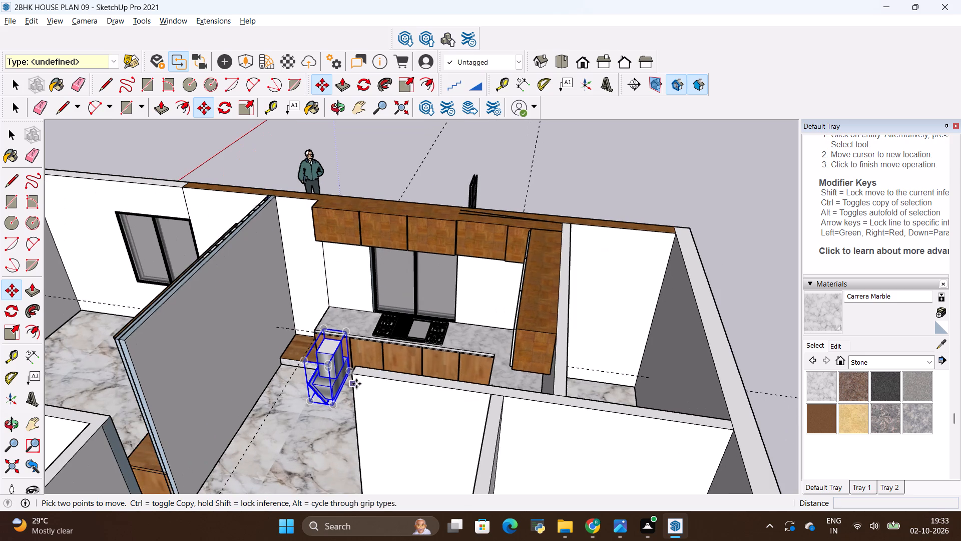
{"action": "scroll", "coordinate": [361, 378], "scroll_direction": "down", "scroll_amount": 3}
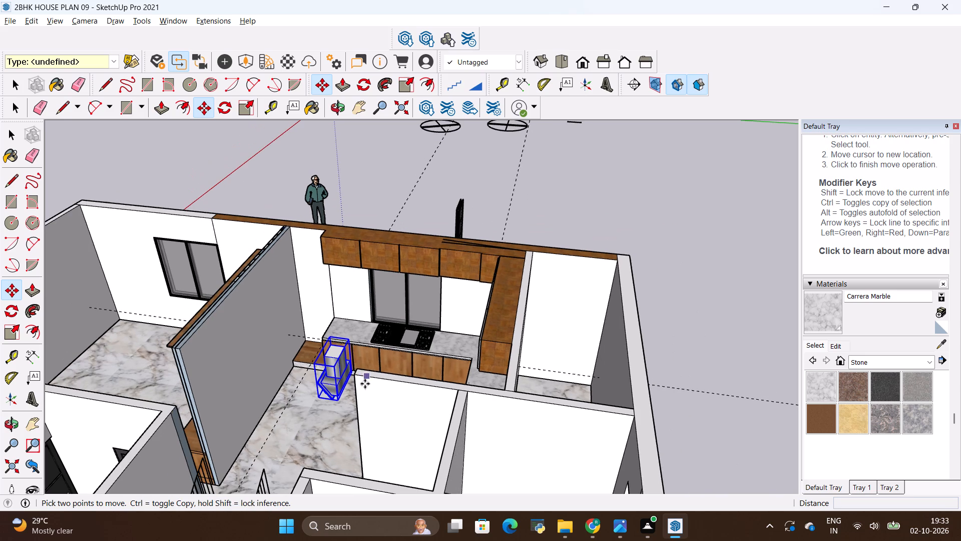
{"action": "scroll", "coordinate": [342, 422], "scroll_direction": "down", "scroll_amount": 4}
{"action": "middle_click_drag", "start_coordinate": [352, 433], "coordinate": [436, 425]}
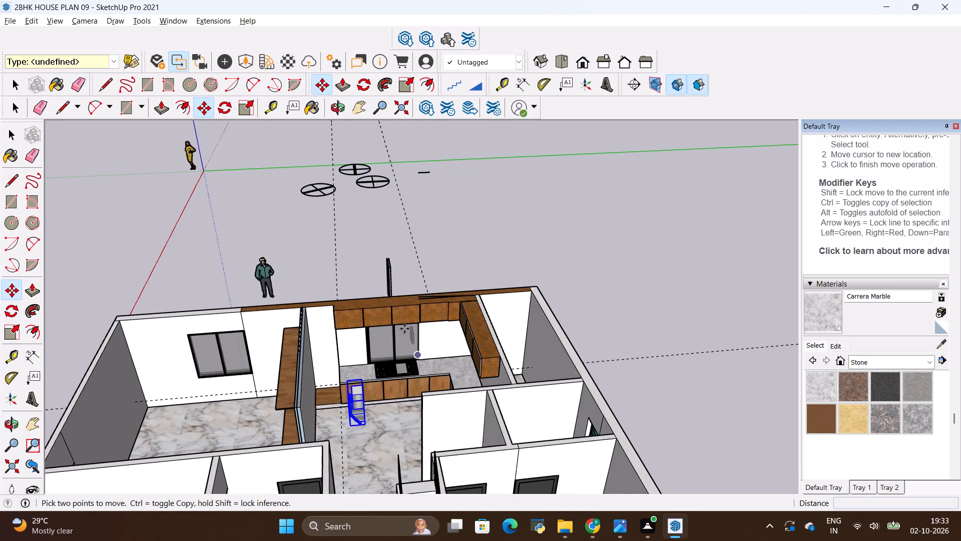
{"action": "scroll", "coordinate": [394, 285], "scroll_direction": "up", "scroll_amount": 3}
{"action": "scroll", "coordinate": [387, 413], "scroll_direction": "up", "scroll_amount": 3}
{"action": "scroll", "coordinate": [421, 355], "scroll_direction": "down", "scroll_amount": 4}
{"action": "scroll", "coordinate": [434, 465], "scroll_direction": "up", "scroll_amount": 3}
{"action": "scroll", "coordinate": [382, 445], "scroll_direction": "up", "scroll_amount": 1}
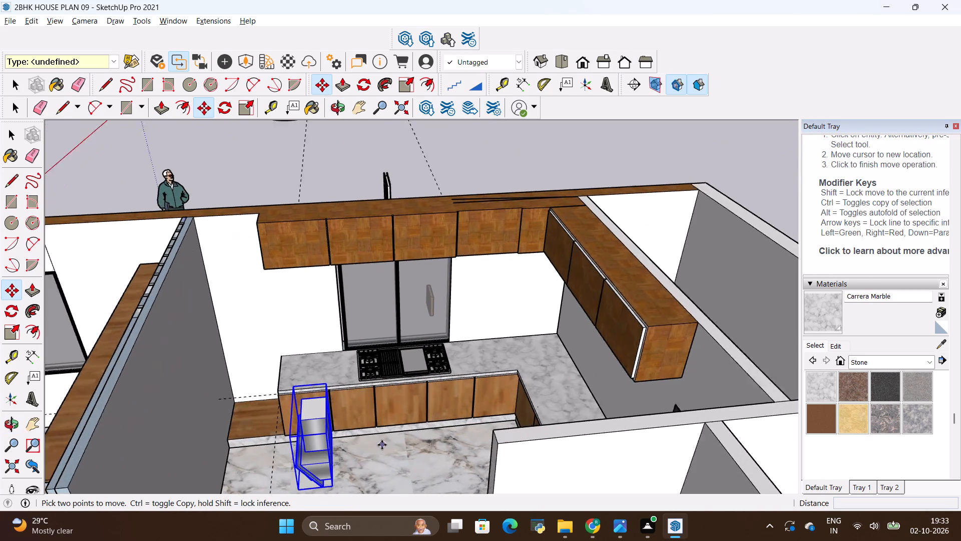
{"action": "scroll", "coordinate": [382, 445], "scroll_direction": "up", "scroll_amount": 2}
{"action": "scroll", "coordinate": [368, 360], "scroll_direction": "down", "scroll_amount": 3}
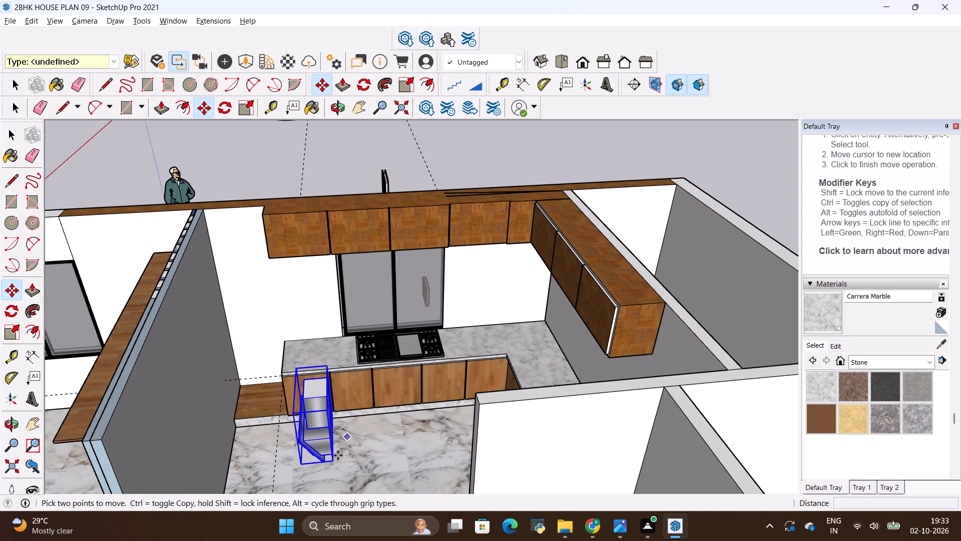
{"action": "scroll", "coordinate": [370, 434], "scroll_direction": "down", "scroll_amount": 3}
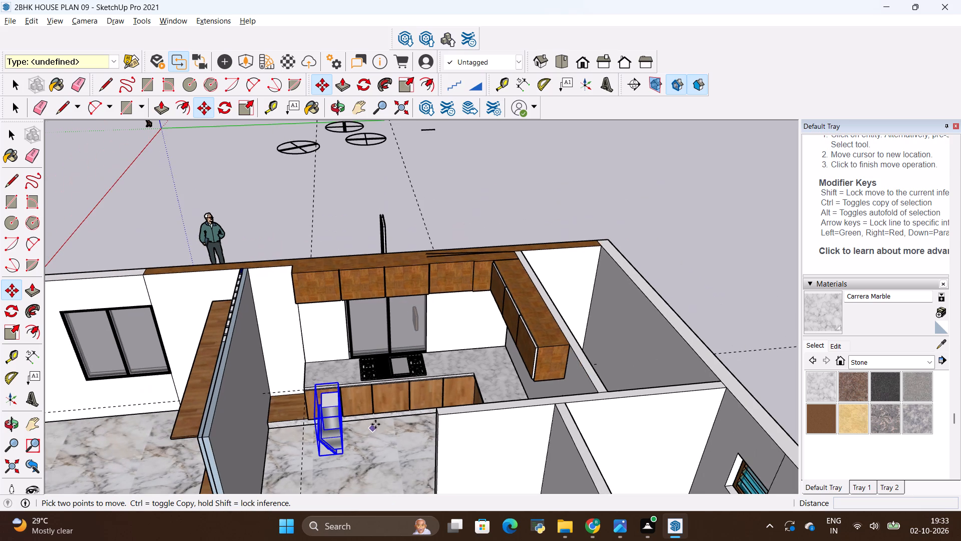
{"action": "left_click", "coordinate": [361, 84]}
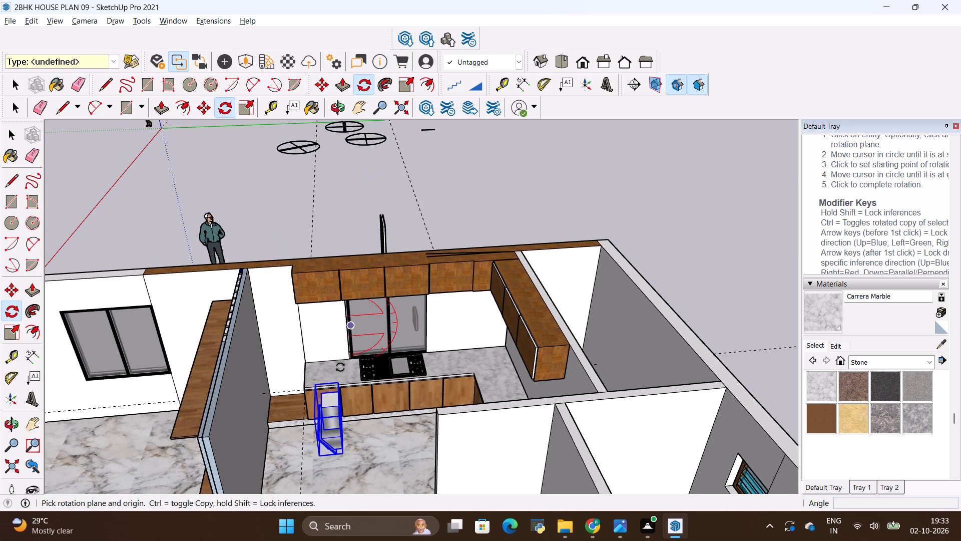
{"action": "left_click", "coordinate": [339, 475]}
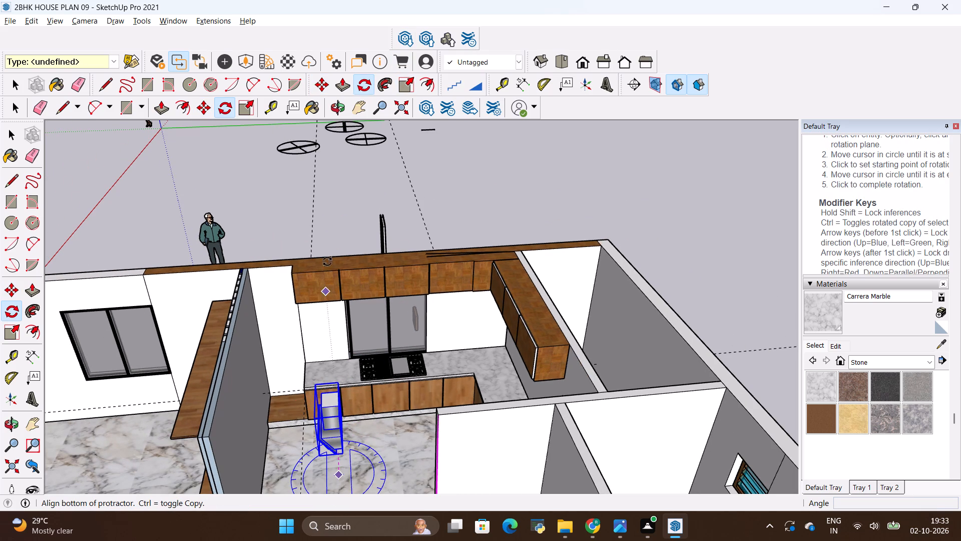
{"action": "scroll", "coordinate": [343, 215], "scroll_direction": "down", "scroll_amount": 4}
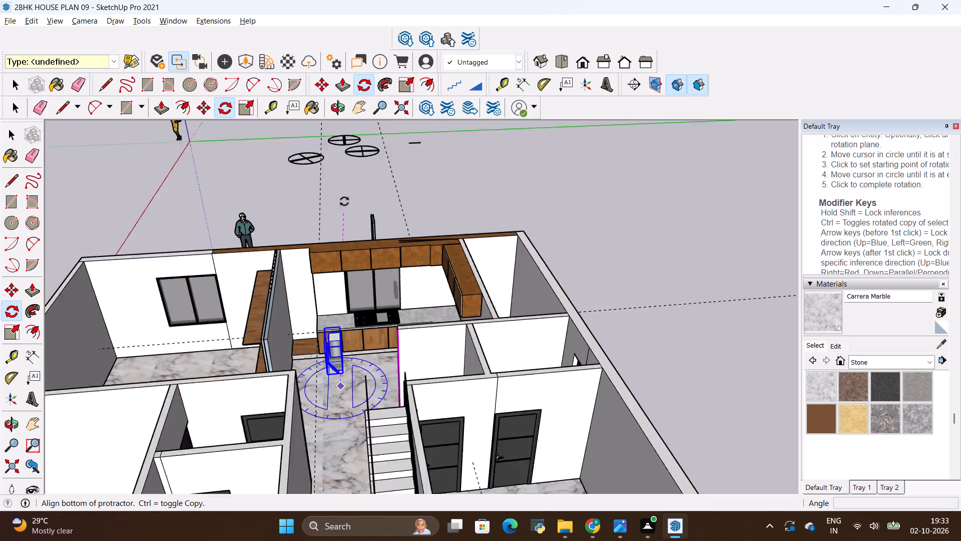
{"action": "scroll", "coordinate": [344, 201], "scroll_direction": "down", "scroll_amount": 2}
{"action": "scroll", "coordinate": [314, 361], "scroll_direction": "up", "scroll_amount": 14}
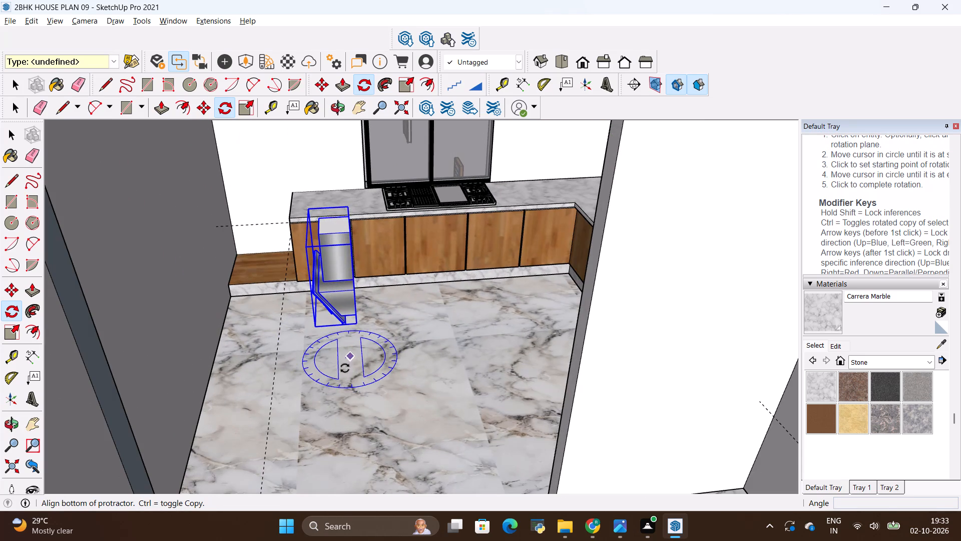
{"action": "left_click", "coordinate": [351, 413]}
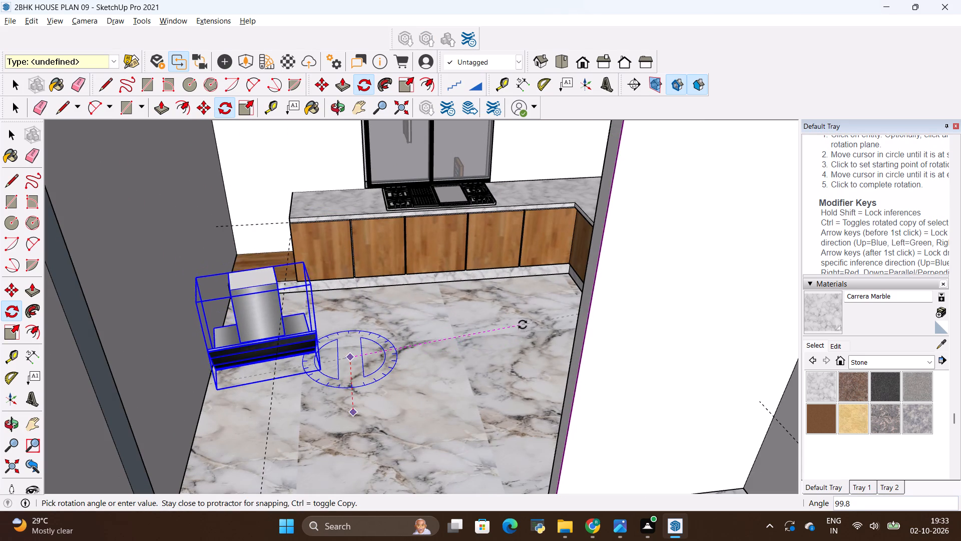
{"action": "left_click", "coordinate": [516, 345]}
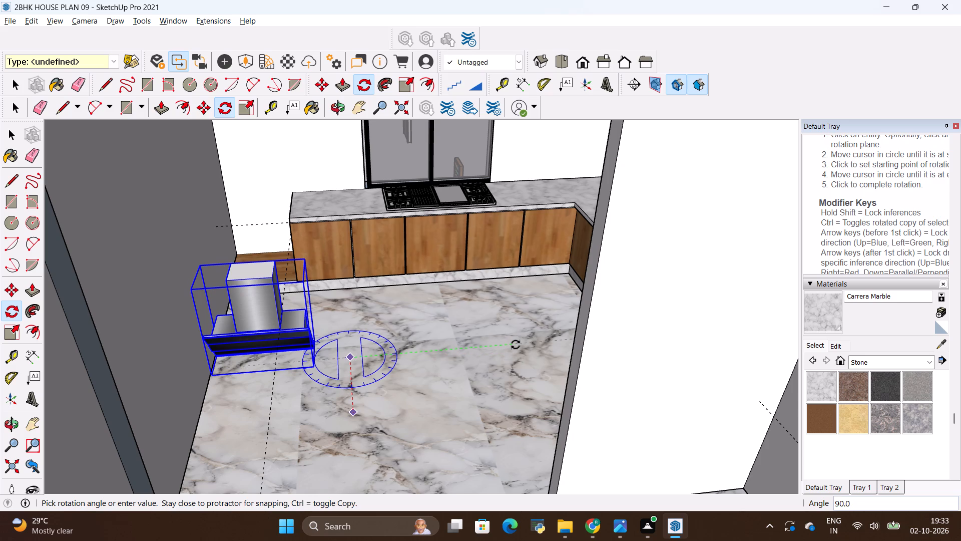
{"action": "key", "text": "space"}
{"action": "left_click", "coordinate": [438, 346]}
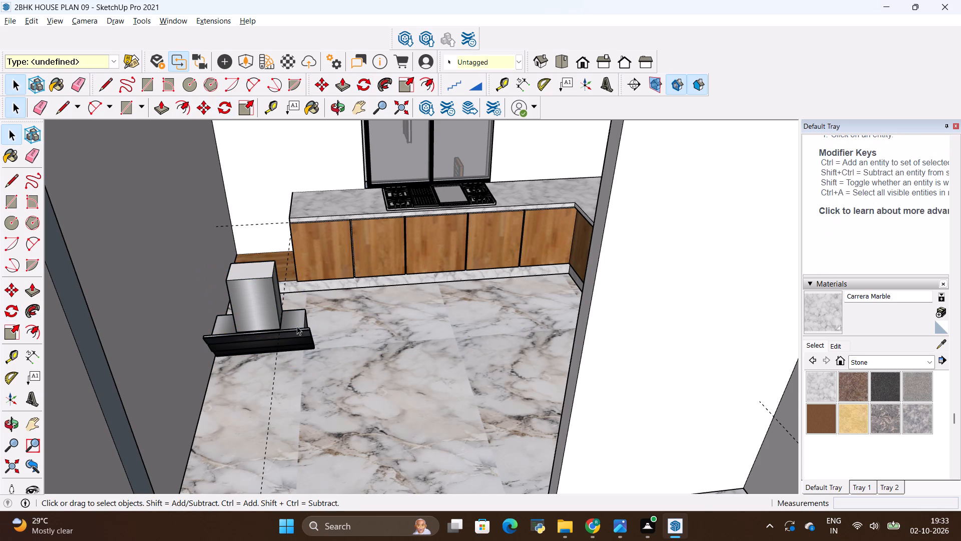
Move the chimney by its duct's top corner about 10' 10 7/8" from the floor to above the cooktop, beside the upper cabinets.
{"action": "left_click", "coordinate": [264, 308]}
{"action": "key", "text": "m"}
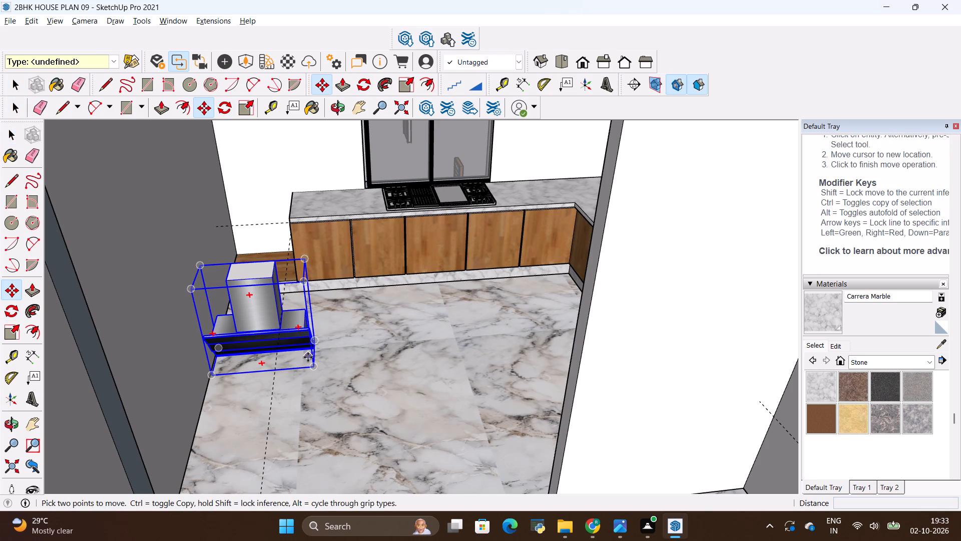
{"action": "left_click", "coordinate": [275, 257]}
{"action": "scroll", "coordinate": [397, 334], "scroll_direction": "down", "scroll_amount": 2}
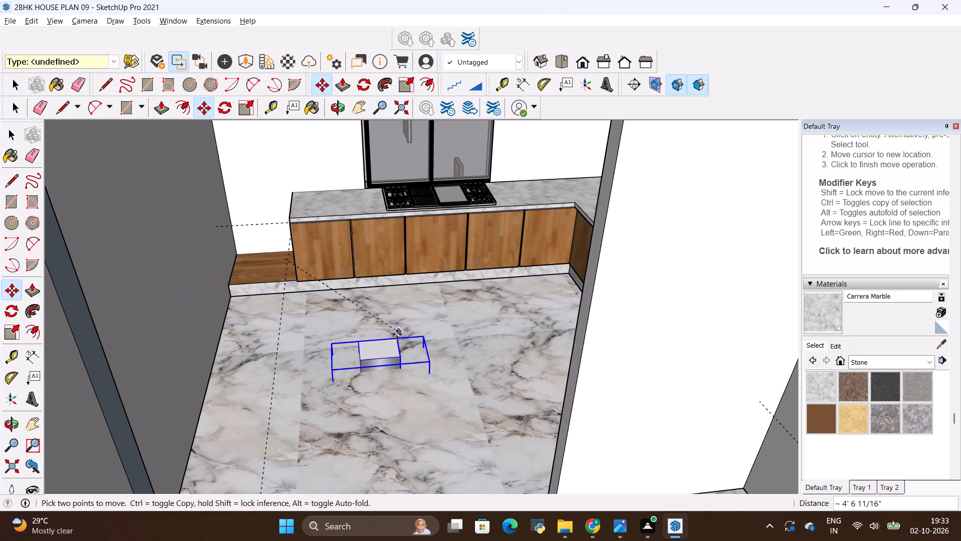
{"action": "scroll", "coordinate": [397, 334], "scroll_direction": "down", "scroll_amount": 3}
{"action": "scroll", "coordinate": [439, 171], "scroll_direction": "up", "scroll_amount": 8}
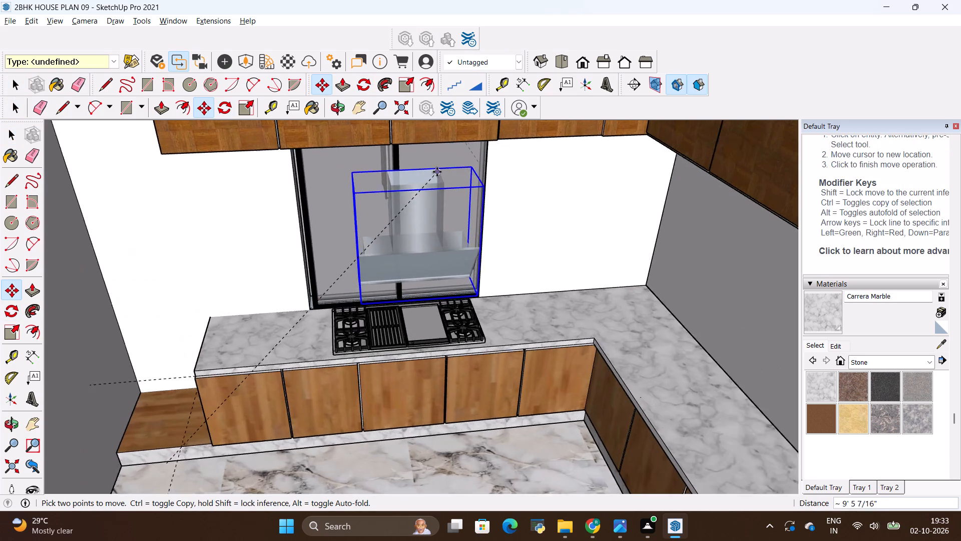
{"action": "scroll", "coordinate": [437, 172], "scroll_direction": "up", "scroll_amount": 4}
{"action": "middle_click_drag", "start_coordinate": [478, 191], "coordinate": [476, 185]}
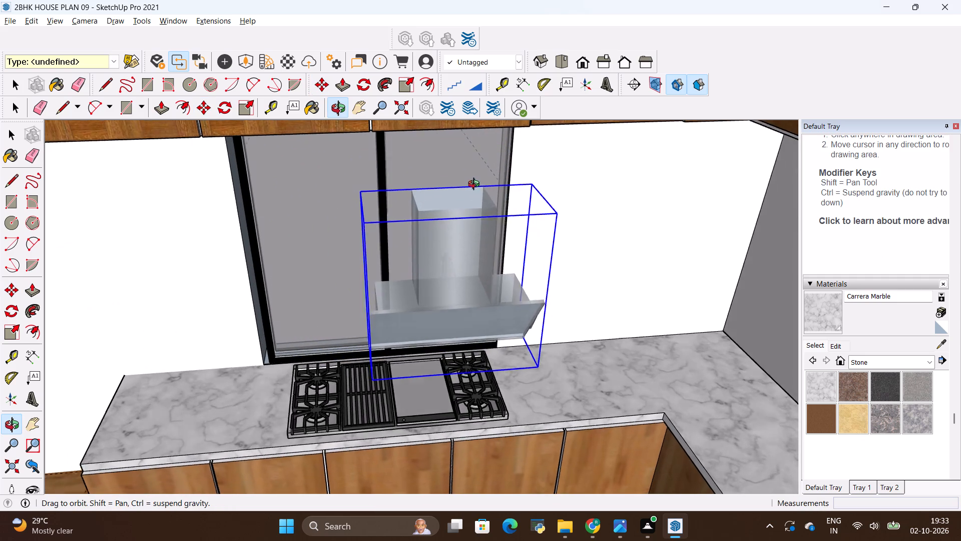
{"action": "middle_click_drag", "start_coordinate": [476, 185], "coordinate": [384, 233]}
{"action": "scroll", "coordinate": [461, 263], "scroll_direction": "down", "scroll_amount": 3}
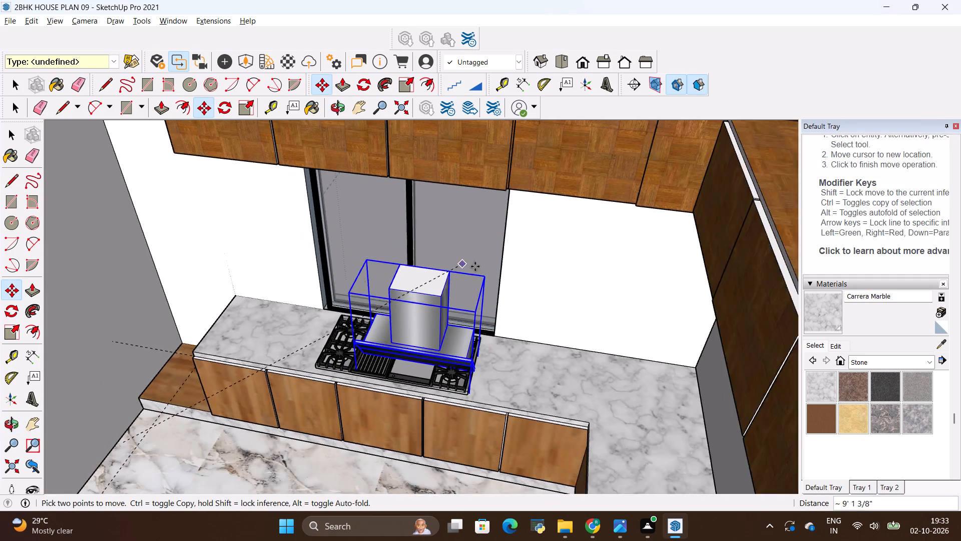
{"action": "scroll", "coordinate": [475, 266], "scroll_direction": "down", "scroll_amount": 1}
{"action": "middle_click_drag", "start_coordinate": [544, 285], "coordinate": [396, 296]}
{"action": "scroll", "coordinate": [422, 220], "scroll_direction": "up", "scroll_amount": 7}
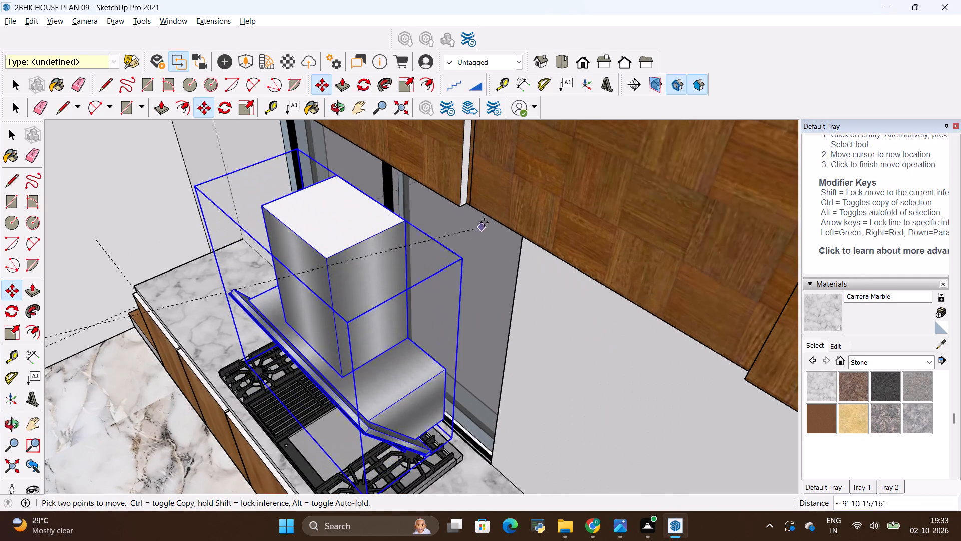
{"action": "left_click", "coordinate": [521, 223]}
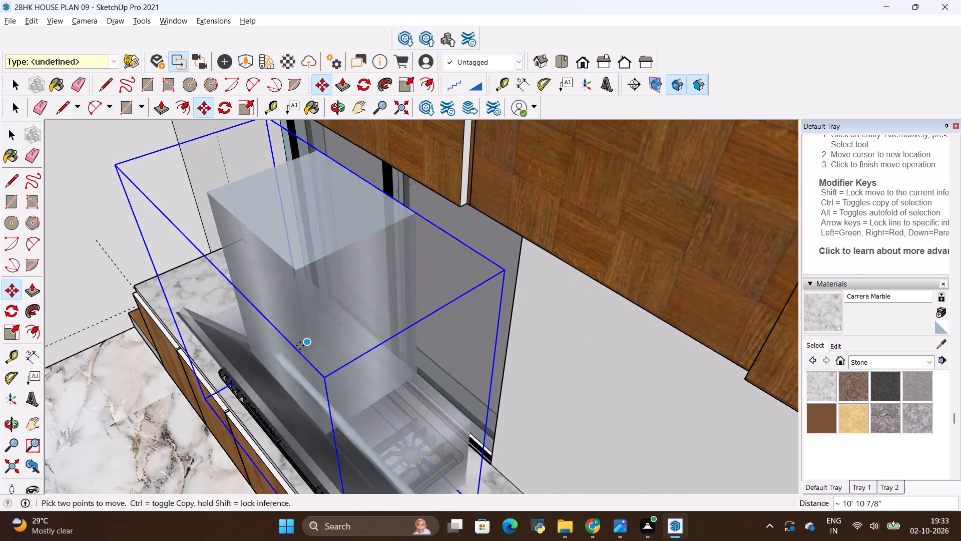
Shift the chimney 9 5/8" horizontally along the red axis towards the window, over the cooktop.
{"action": "left_click", "coordinate": [299, 353]}
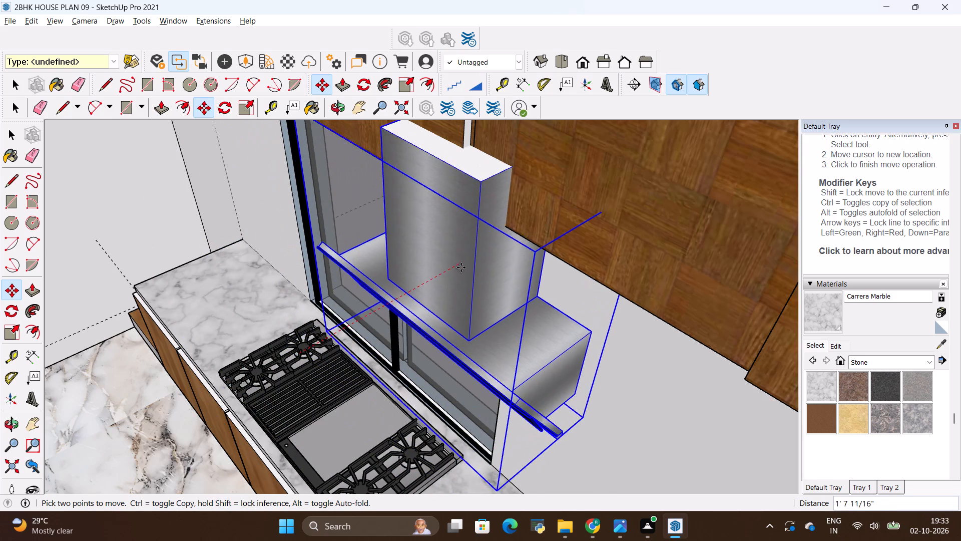
{"action": "left_click", "coordinate": [396, 319]}
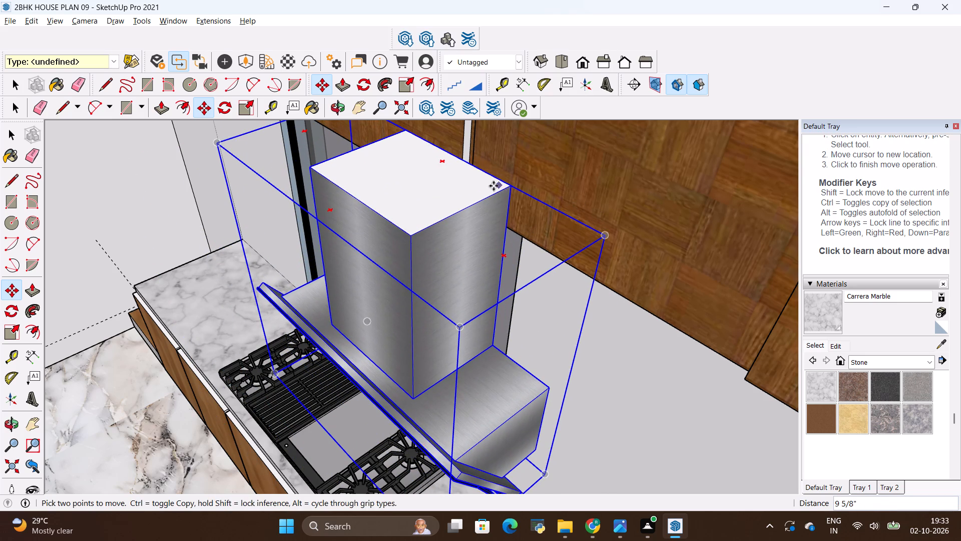
{"action": "left_click_drag", "start_coordinate": [493, 186], "coordinate": [488, 195]}
{"action": "left_click", "coordinate": [463, 245]}
Pull the chimney out from the wall along the red axis, then lower it below the upper cabinets.
{"action": "middle_click_drag", "start_coordinate": [473, 298], "coordinate": [526, 196]}
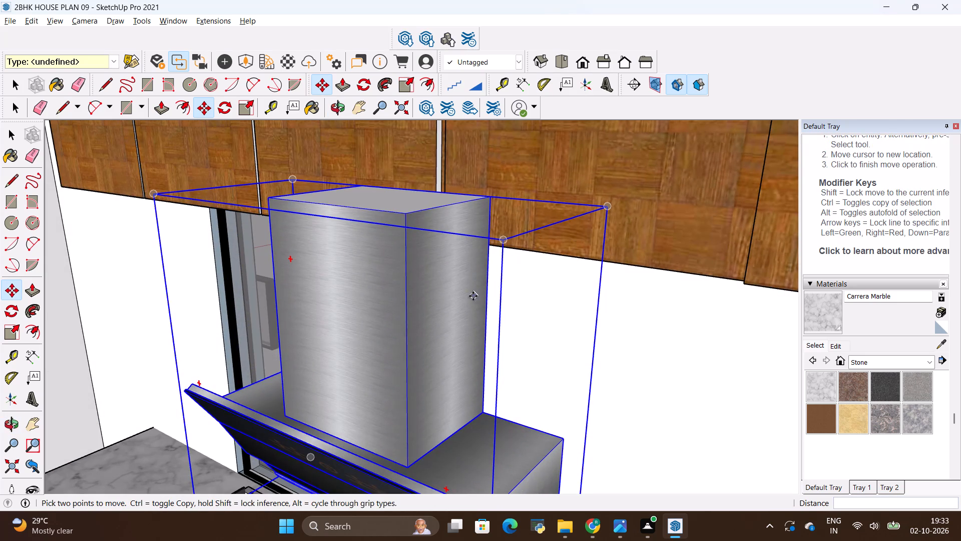
{"action": "scroll", "coordinate": [486, 268], "scroll_direction": "down", "scroll_amount": 6}
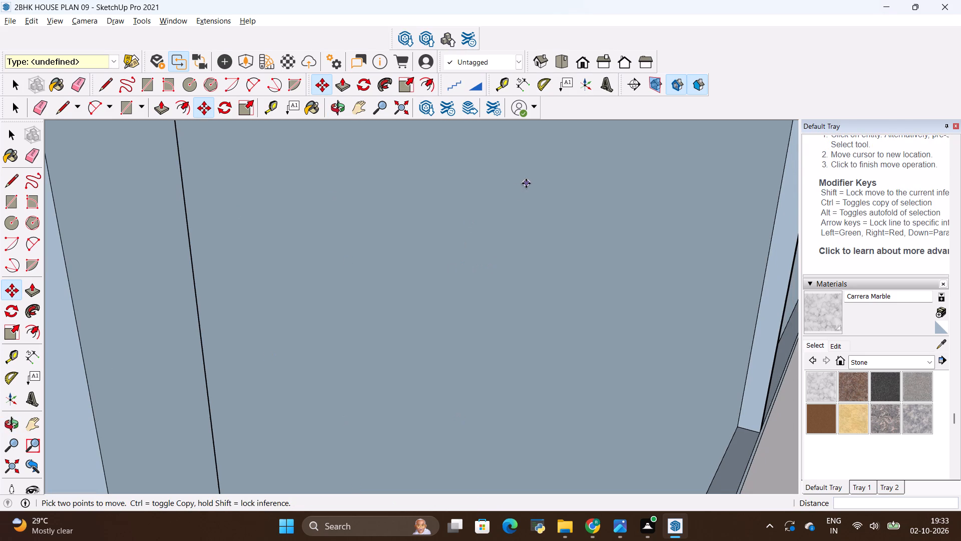
{"action": "middle_click_drag", "start_coordinate": [526, 183], "coordinate": [510, 477], "text": "shift"}
{"action": "middle_click_drag", "start_coordinate": [433, 171], "coordinate": [489, 276], "text": "shift"}
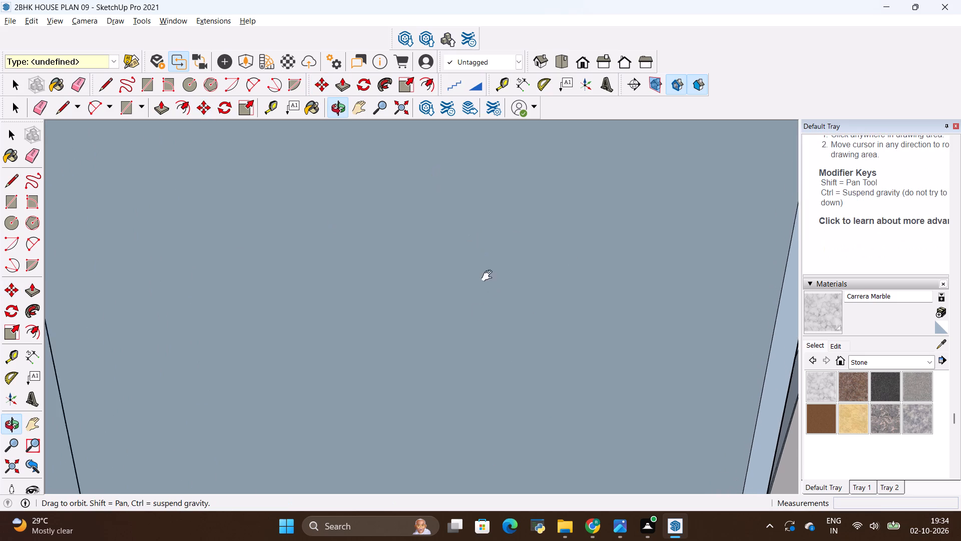
{"action": "middle_click_drag", "start_coordinate": [489, 276], "coordinate": [512, 466], "text": "shift"}
{"action": "middle_click_drag", "start_coordinate": [470, 282], "coordinate": [525, 481], "text": "shift"}
{"action": "scroll", "coordinate": [470, 282], "scroll_direction": "up", "scroll_amount": 1, "text": "shift"}
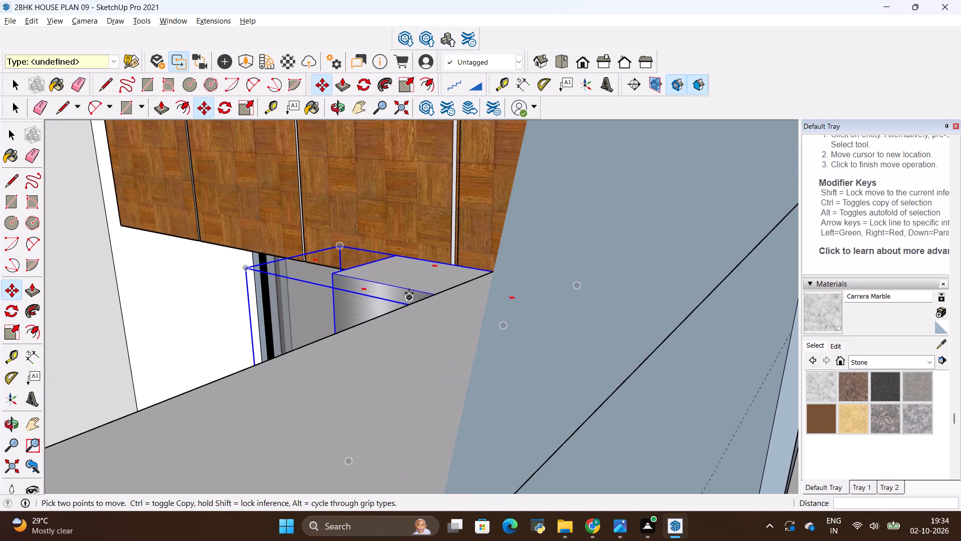
{"action": "middle_click_drag", "start_coordinate": [409, 293], "coordinate": [384, 323], "text": "shift"}
{"action": "scroll", "coordinate": [445, 340], "scroll_direction": "up", "scroll_amount": 1}
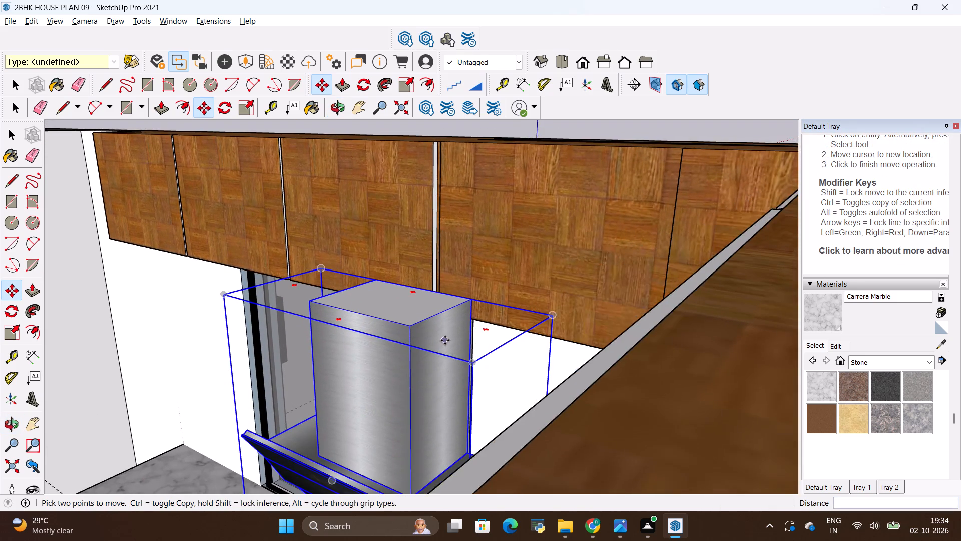
{"action": "scroll", "coordinate": [445, 340], "scroll_direction": "up", "scroll_amount": 1}
{"action": "left_click", "coordinate": [484, 371]}
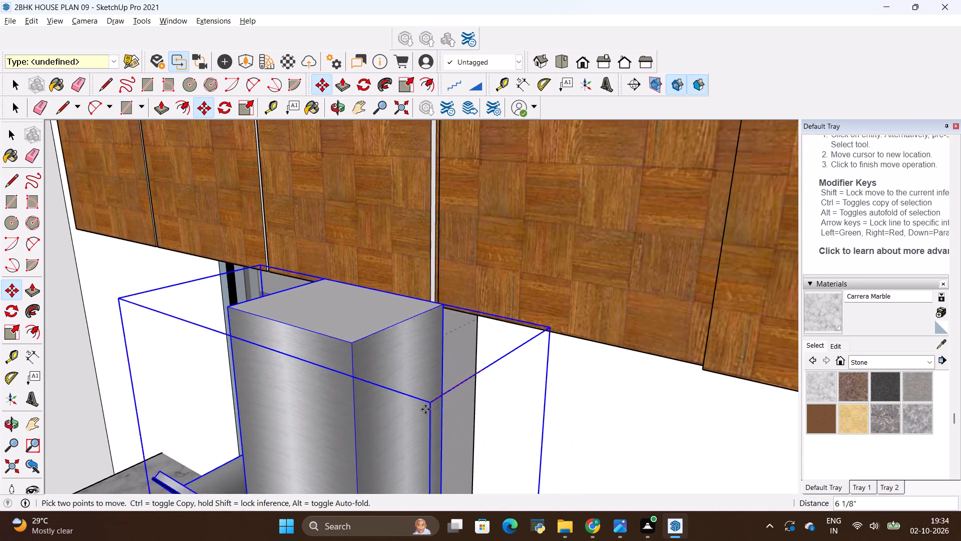
{"action": "left_click", "coordinate": [389, 429]}
{"action": "left_click", "coordinate": [347, 311]}
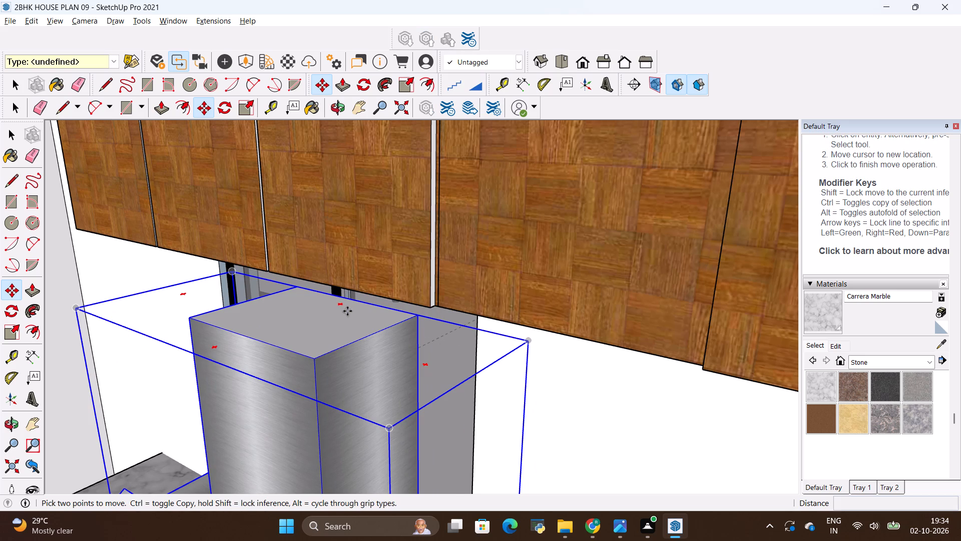
{"action": "left_click_drag", "start_coordinate": [367, 367], "coordinate": [367, 361]}
Move the chimney by its duct's top front corner about 4' 2" across to the window, then lower it beneath the upper cabinets.
{"action": "scroll", "coordinate": [374, 294], "scroll_direction": "down", "scroll_amount": 4}
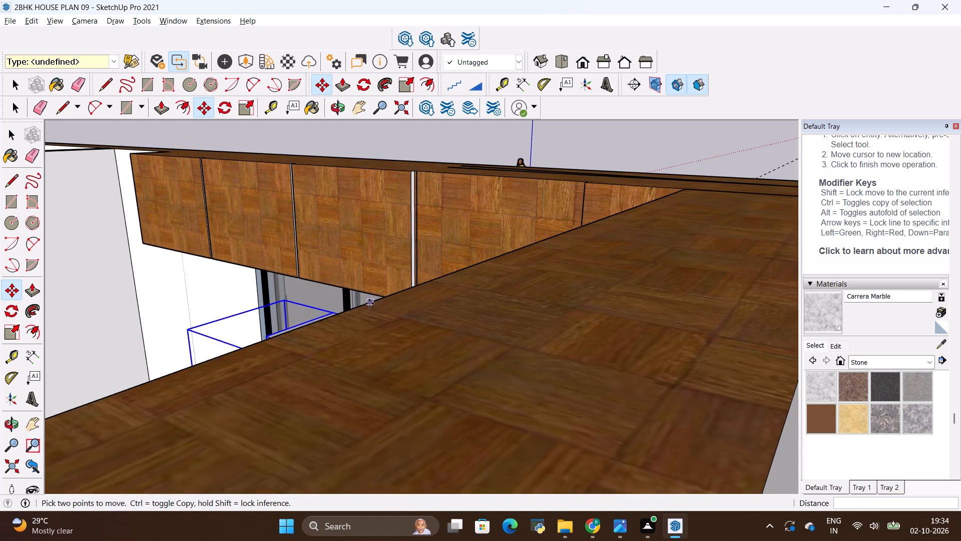
{"action": "middle_click_drag", "start_coordinate": [369, 304], "coordinate": [522, 342]}
{"action": "scroll", "coordinate": [557, 307], "scroll_direction": "down", "scroll_amount": 5}
{"action": "scroll", "coordinate": [602, 285], "scroll_direction": "down", "scroll_amount": 4}
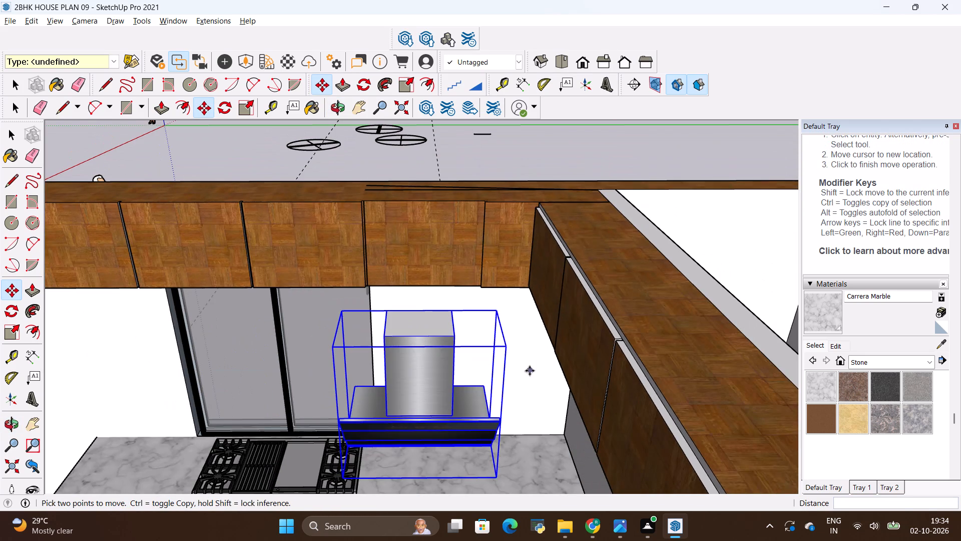
{"action": "scroll", "coordinate": [404, 379], "scroll_direction": "up", "scroll_amount": 3}
{"action": "key", "text": "m"}
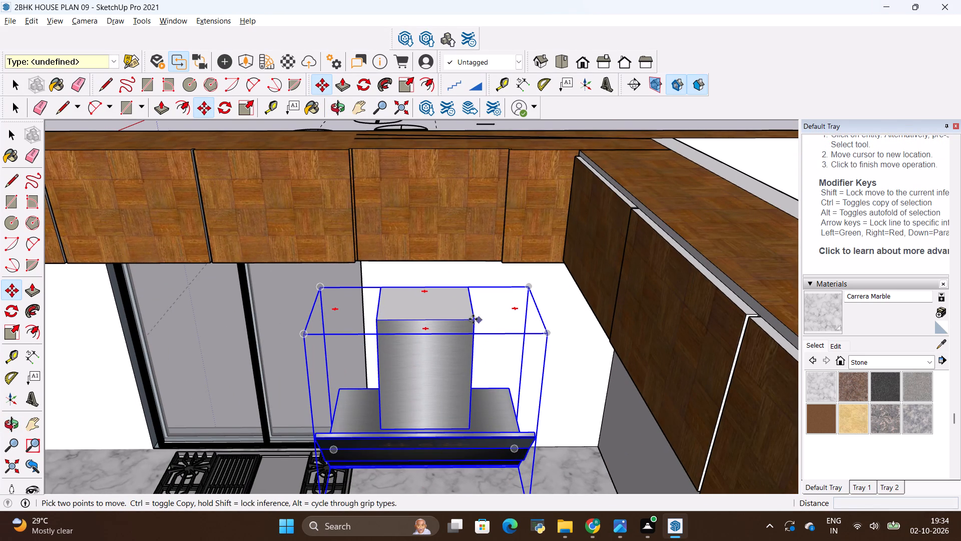
{"action": "left_click", "coordinate": [473, 319]}
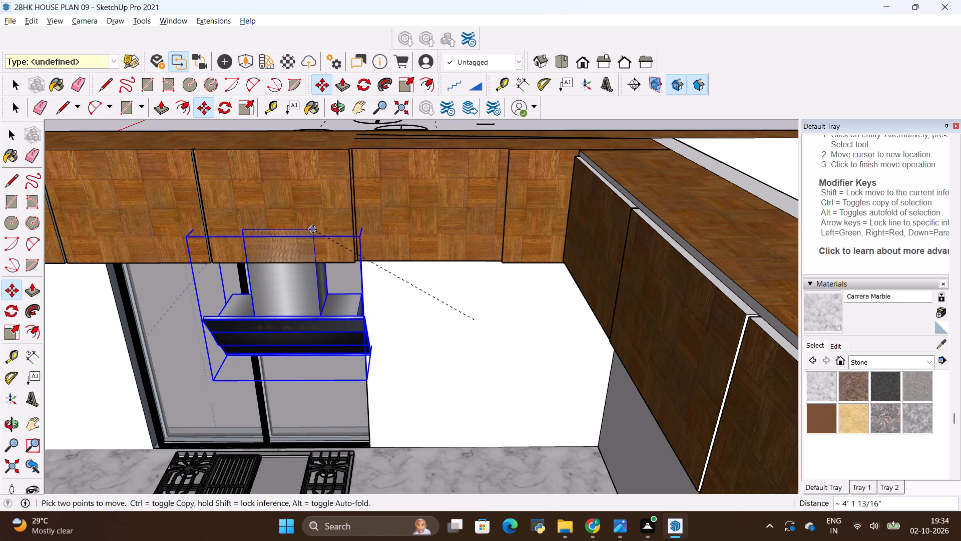
{"action": "left_click", "coordinate": [313, 229]}
{"action": "left_click", "coordinate": [300, 292]}
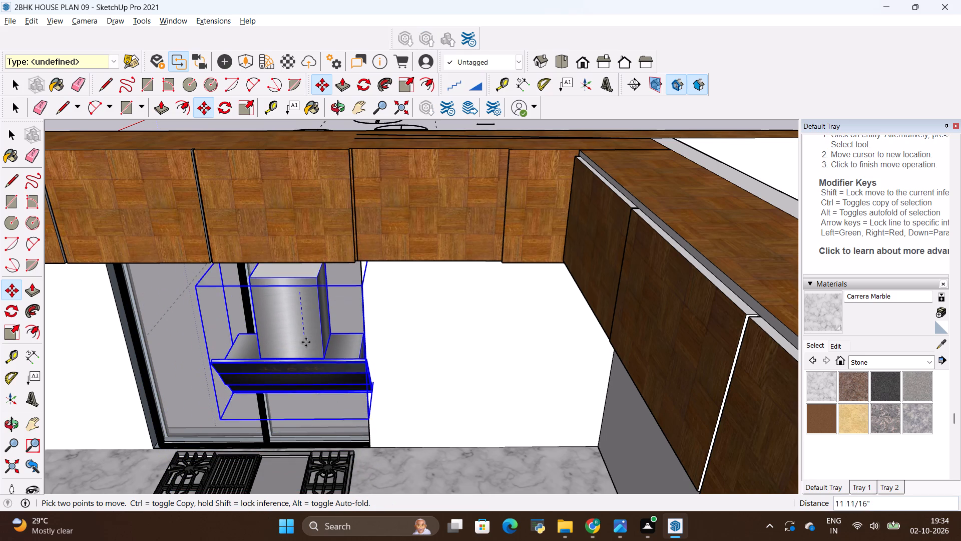
{"action": "left_click", "coordinate": [305, 351]}
Shift the chimney sideways beneath the upper cabinets, along the window wall, to line it up over the cooktop.
{"action": "scroll", "coordinate": [474, 363], "scroll_direction": "down", "scroll_amount": 3}
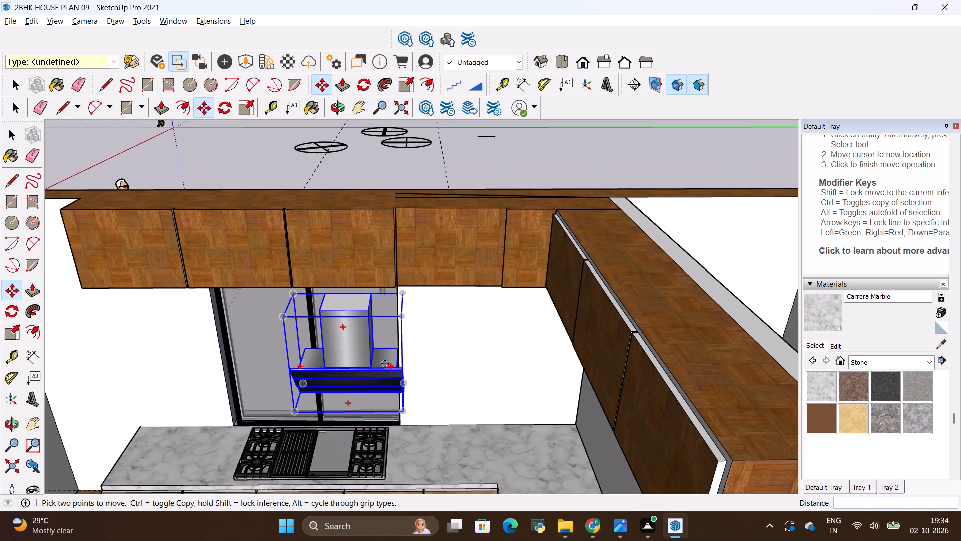
{"action": "scroll", "coordinate": [385, 364], "scroll_direction": "up", "scroll_amount": 3}
{"action": "scroll", "coordinate": [301, 296], "scroll_direction": "up", "scroll_amount": 7}
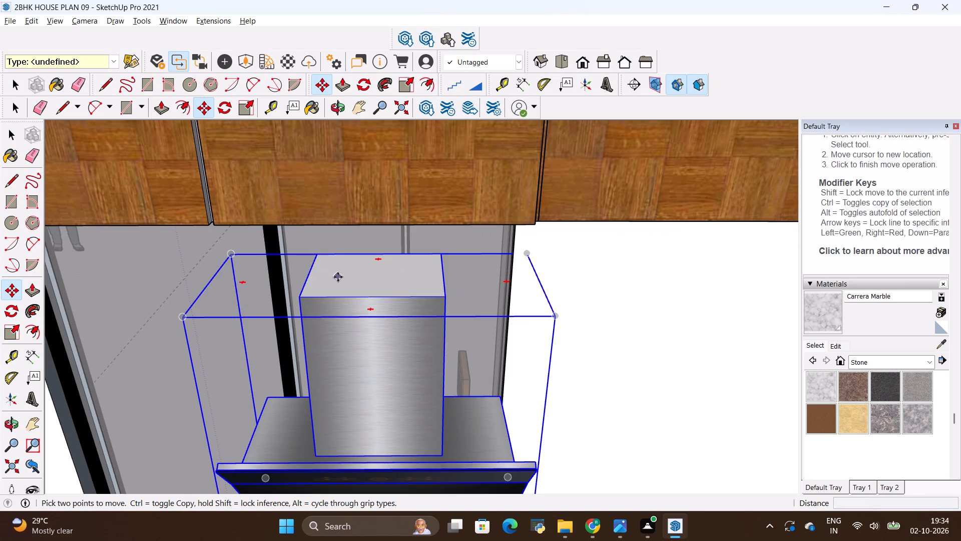
{"action": "left_click", "coordinate": [338, 277]}
{"action": "left_click", "coordinate": [255, 273]}
Raise the chimney until its duct meets the underside of the upper cabinets, centred over the cooktop, and deselect it.
{"action": "scroll", "coordinate": [441, 274], "scroll_direction": "down", "scroll_amount": 4}
{"action": "scroll", "coordinate": [513, 267], "scroll_direction": "down", "scroll_amount": 4}
{"action": "middle_click_drag", "start_coordinate": [374, 340], "coordinate": [383, 243]}
{"action": "left_click", "coordinate": [418, 265]}
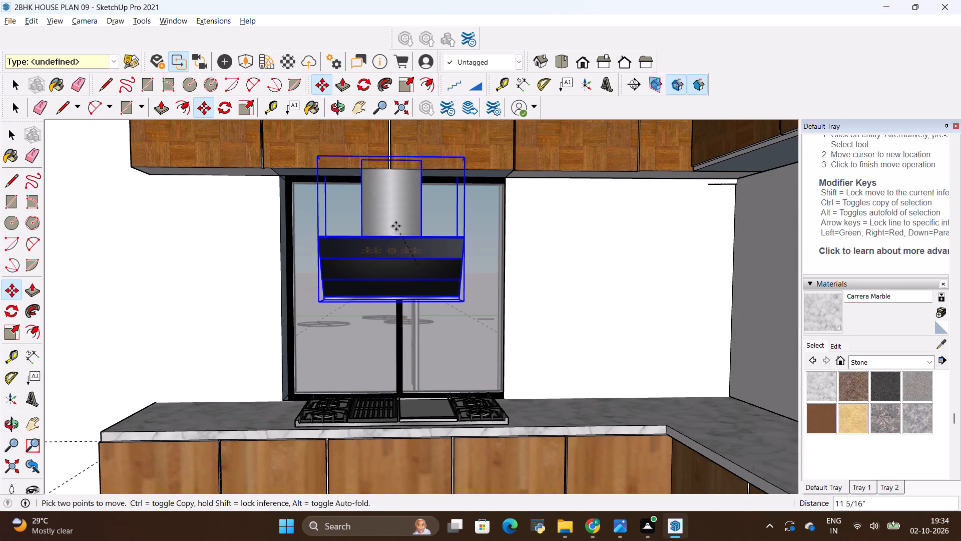
{"action": "left_click", "coordinate": [396, 239]}
{"action": "middle_click_drag", "start_coordinate": [464, 295], "coordinate": [464, 339]}
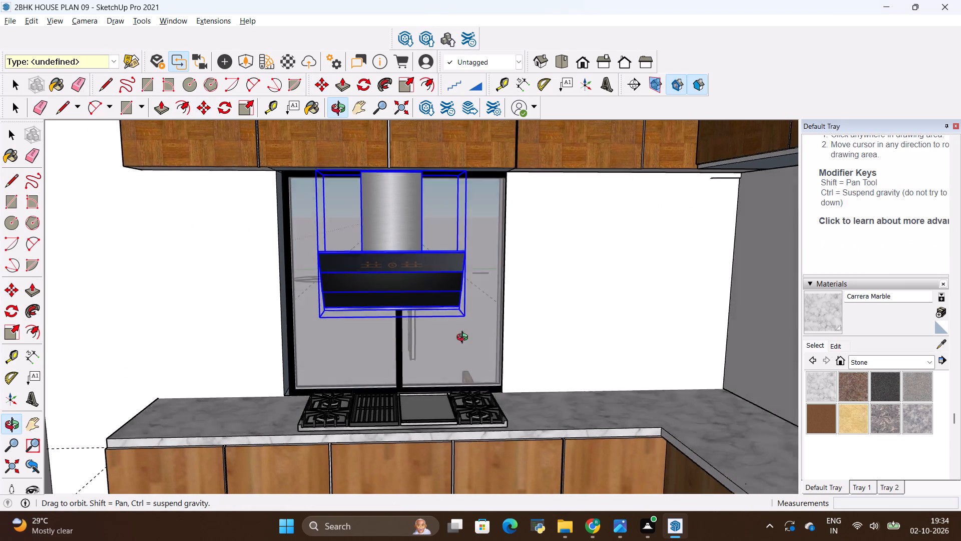
{"action": "middle_click_drag", "start_coordinate": [464, 339], "coordinate": [444, 378]}
{"action": "scroll", "coordinate": [452, 372], "scroll_direction": "down", "scroll_amount": 7}
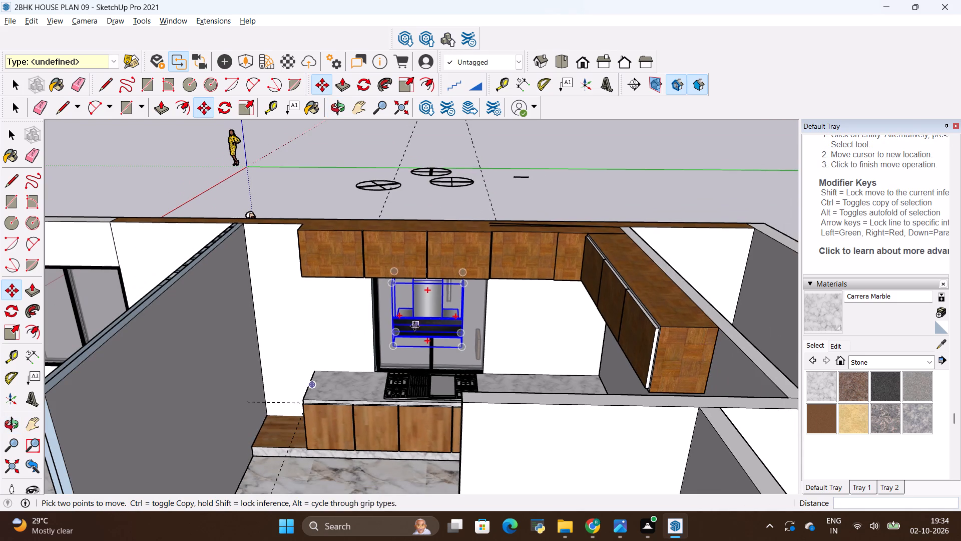
{"action": "left_click", "coordinate": [333, 313]}
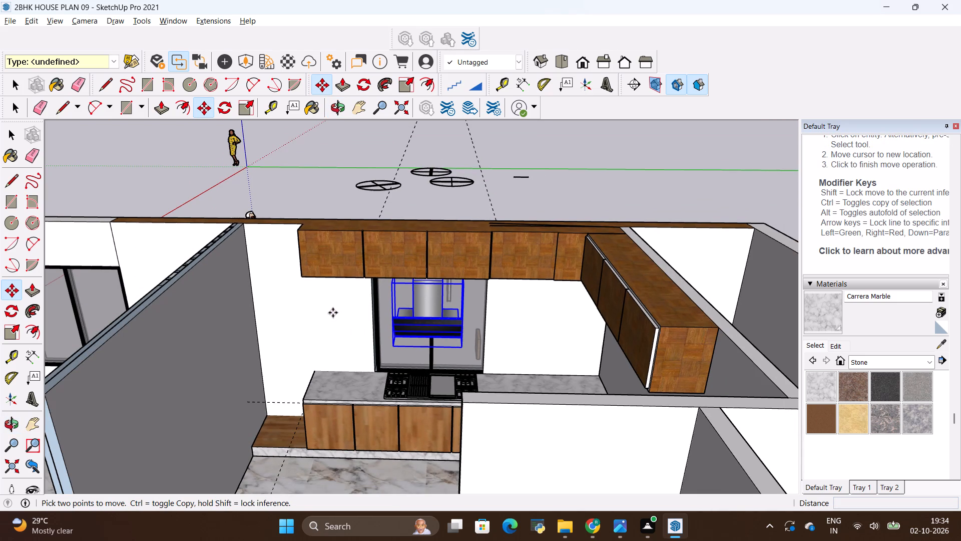
{"action": "key", "text": "space"}
{"action": "left_click", "coordinate": [333, 313]}
{"action": "left_click", "coordinate": [297, 167]}
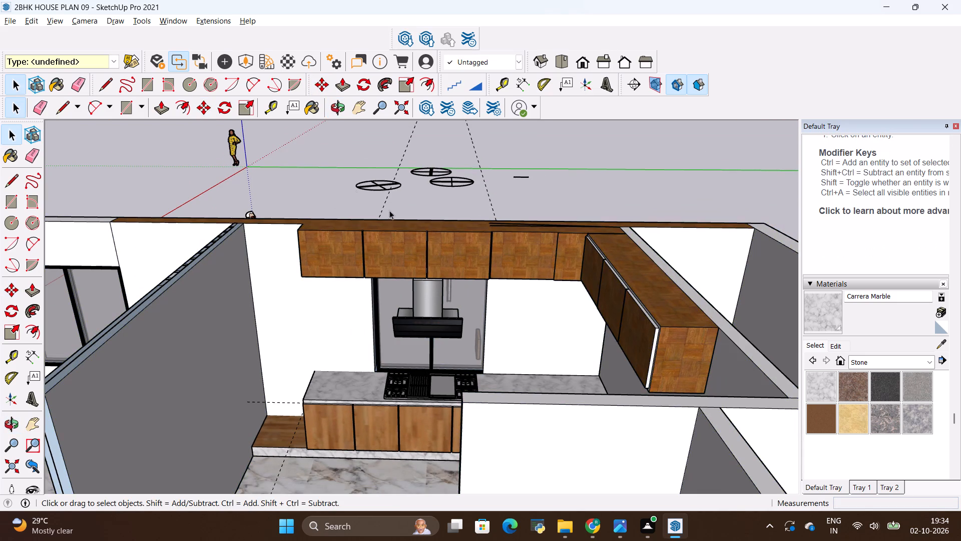
Import the Component_2 refrigerator model from the ALL 3D WAREHOUSE ITEMS folder and place it on the ground outside the house.
{"action": "scroll", "coordinate": [409, 328], "scroll_direction": "up", "scroll_amount": 3}
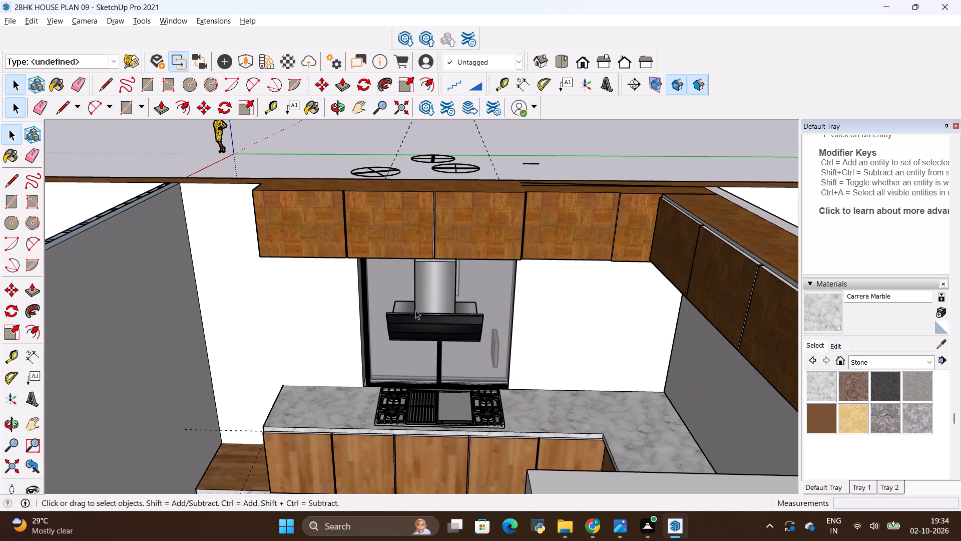
{"action": "scroll", "coordinate": [422, 292], "scroll_direction": "down", "scroll_amount": 3}
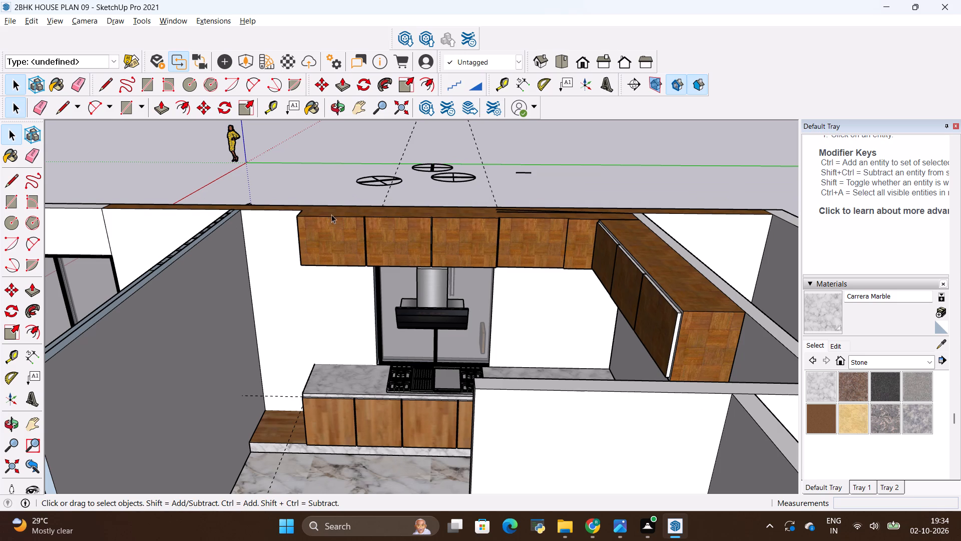
{"action": "left_click", "coordinate": [13, 25]}
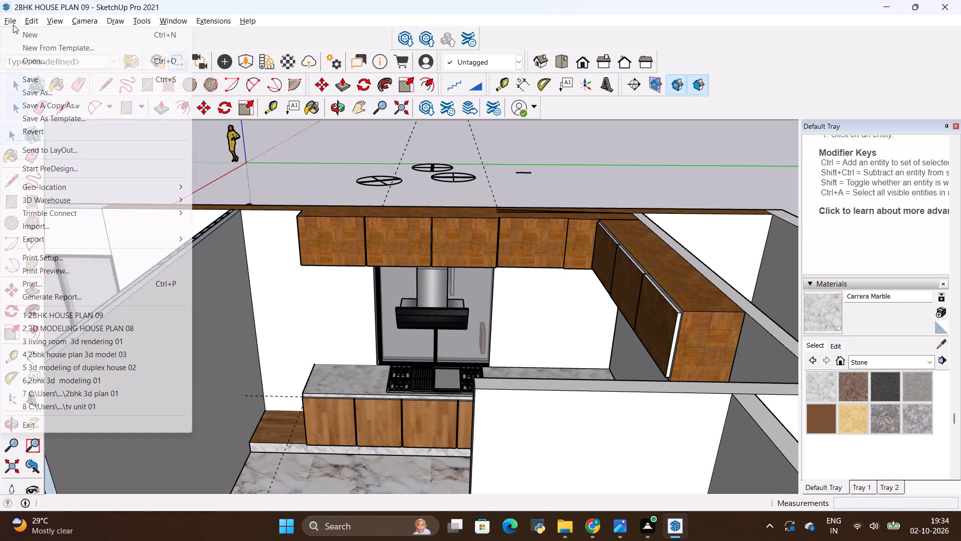
{"action": "left_click", "coordinate": [48, 223]}
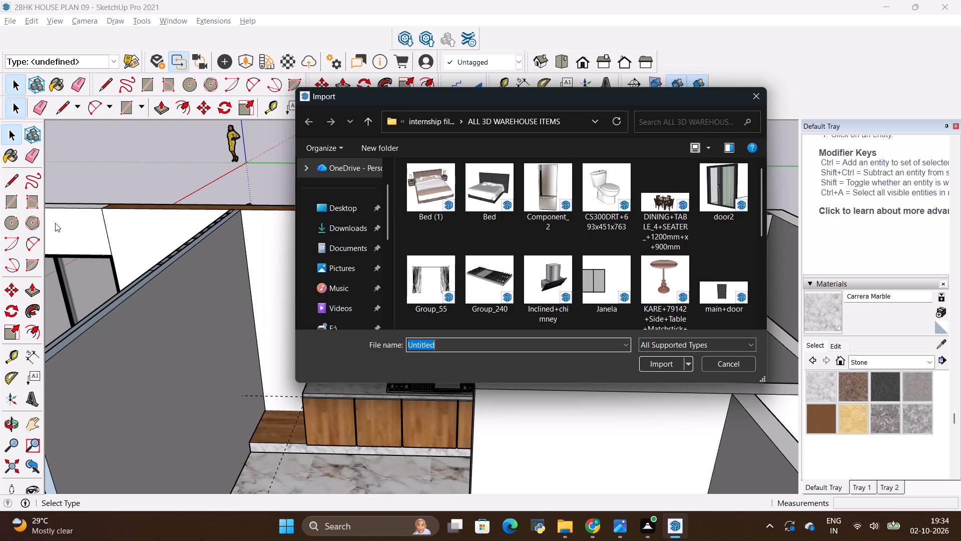
{"action": "left_click", "coordinate": [547, 169]}
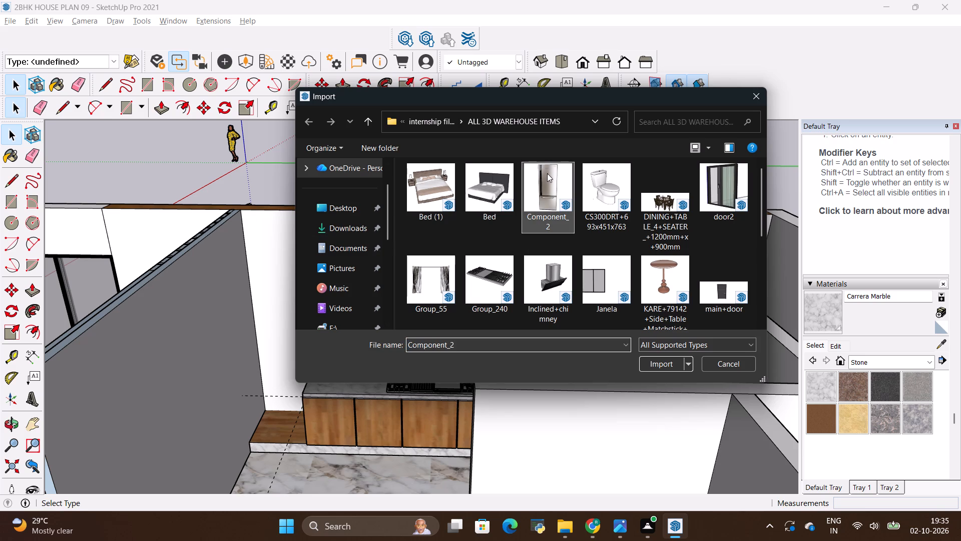
{"action": "left_click", "coordinate": [652, 365]}
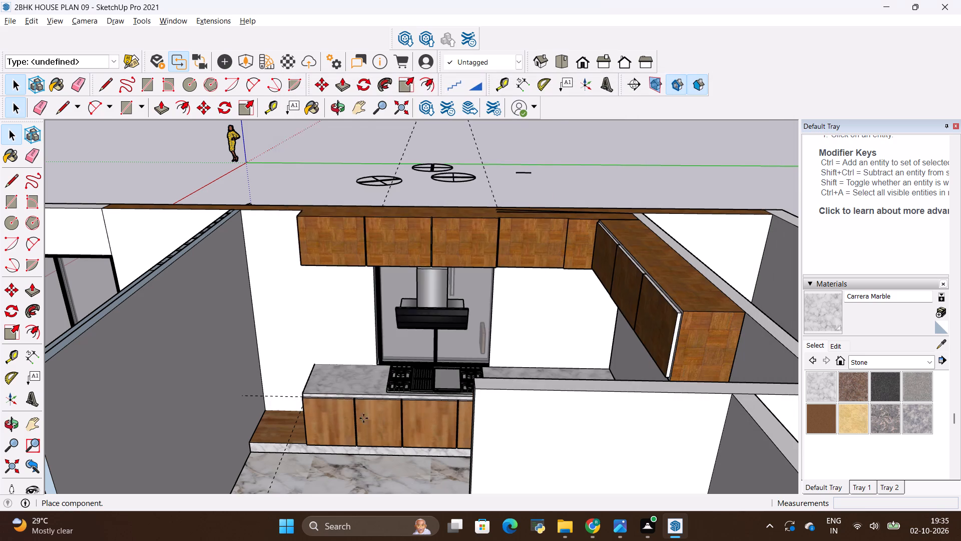
{"action": "scroll", "coordinate": [455, 379], "scroll_direction": "down", "scroll_amount": 11}
{"action": "scroll", "coordinate": [395, 353], "scroll_direction": "down", "scroll_amount": 2}
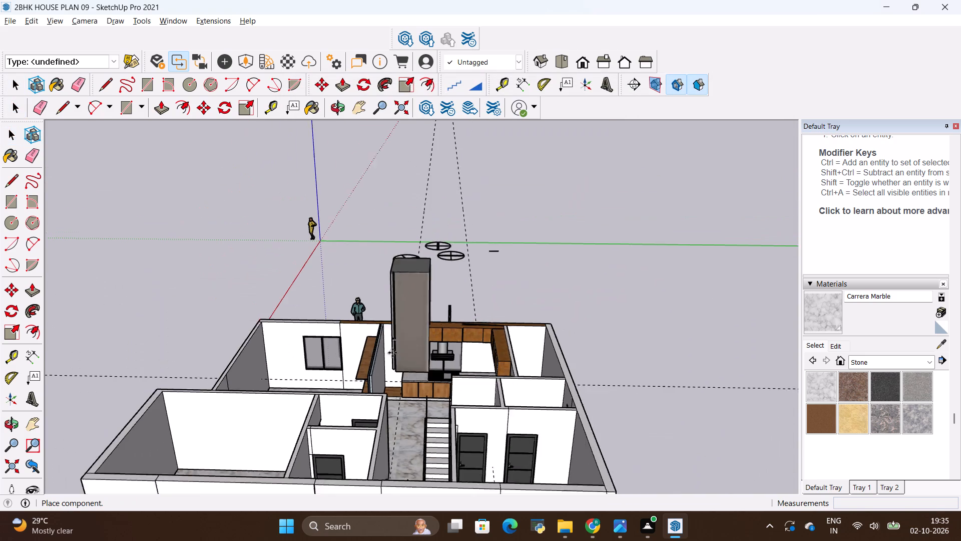
{"action": "scroll", "coordinate": [392, 353], "scroll_direction": "down", "scroll_amount": 2}
{"action": "left_click", "coordinate": [594, 419]}
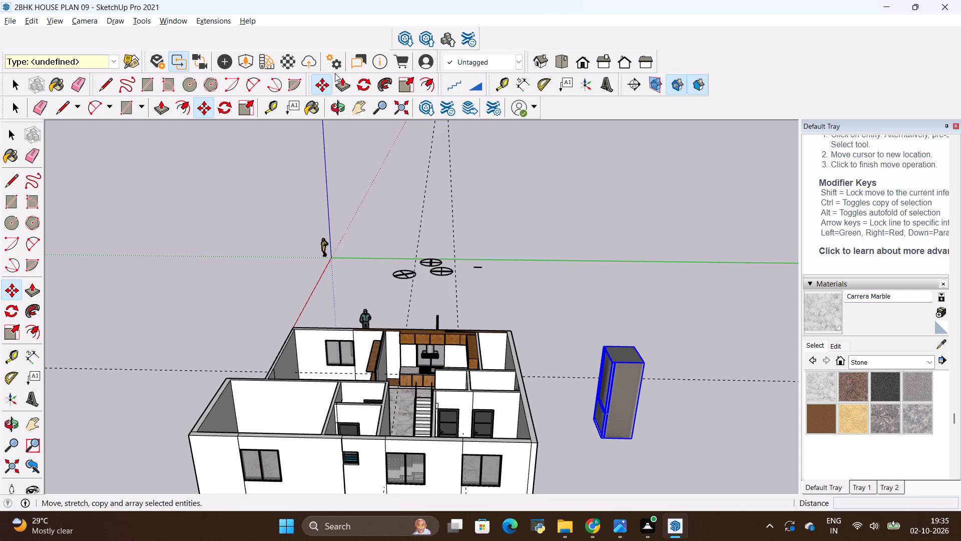
Rotate the refrigerator 90° in the horizontal plane about a ground point beside its base.
{"action": "left_click", "coordinate": [367, 82]}
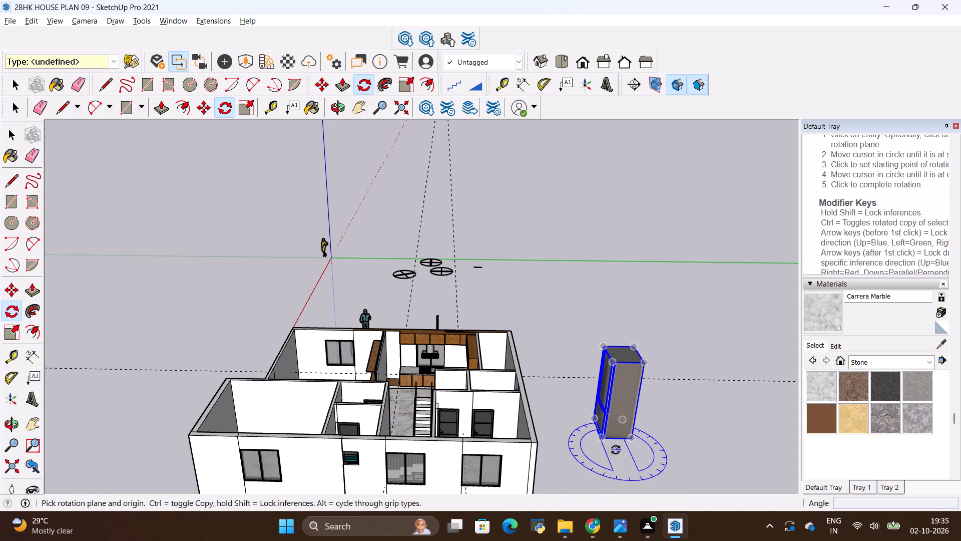
{"action": "left_click", "coordinate": [608, 457]}
{"action": "left_click", "coordinate": [613, 474]}
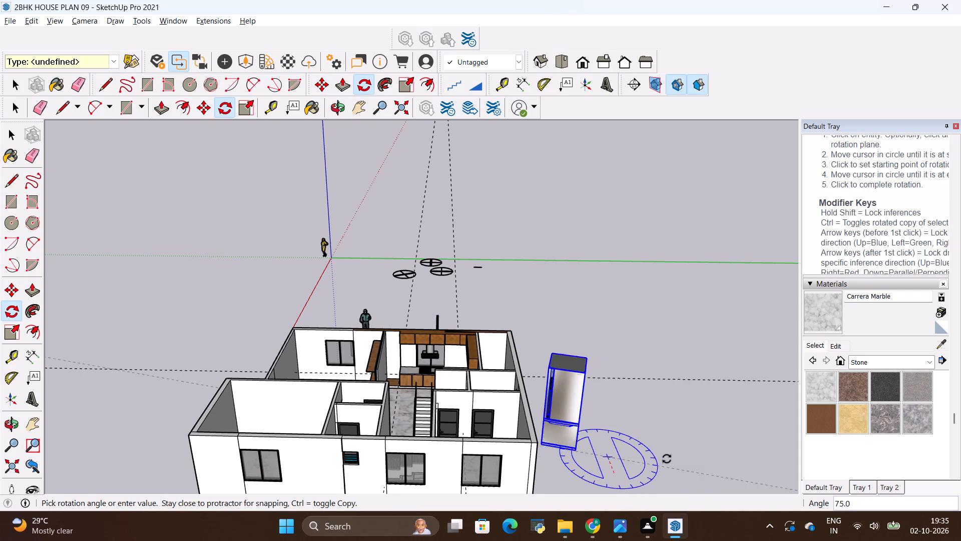
{"action": "left_click", "coordinate": [681, 463]}
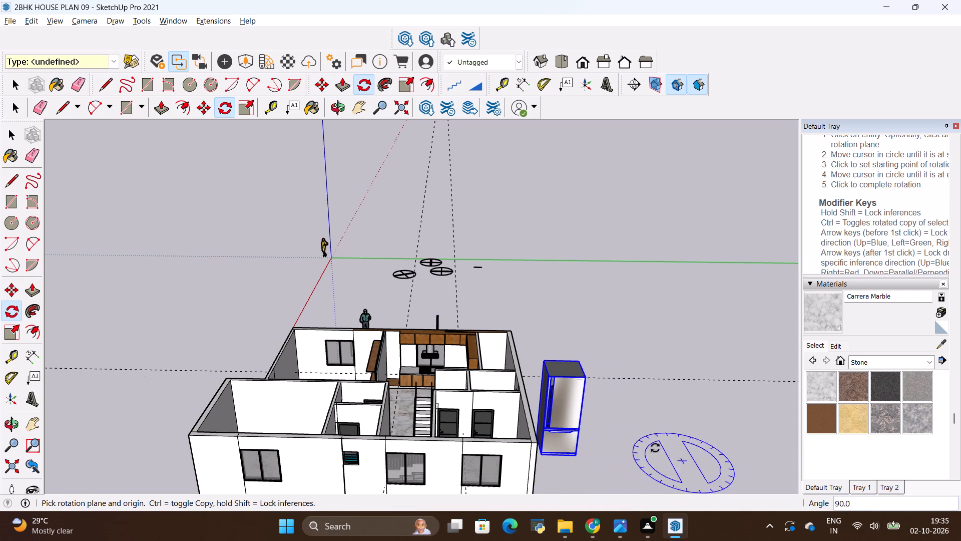
{"action": "key", "text": "space"}
{"action": "left_click", "coordinate": [634, 430]}
Scale the refrigerator down uniformly from a top corner to a factor of 0.50.
{"action": "left_click", "coordinate": [545, 432]}
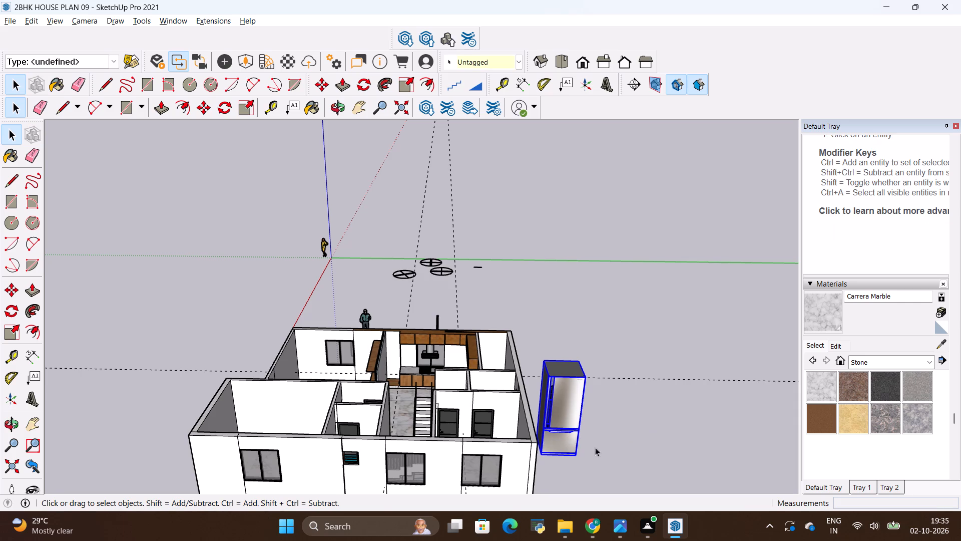
{"action": "key", "text": "m"}
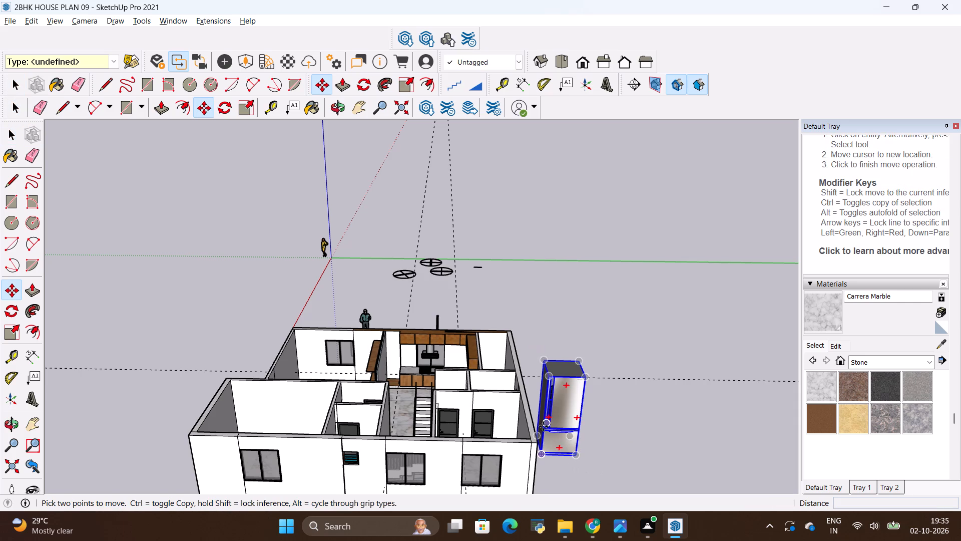
{"action": "key", "text": "s"}
{"action": "scroll", "coordinate": [424, 351], "scroll_direction": "up", "scroll_amount": 2}
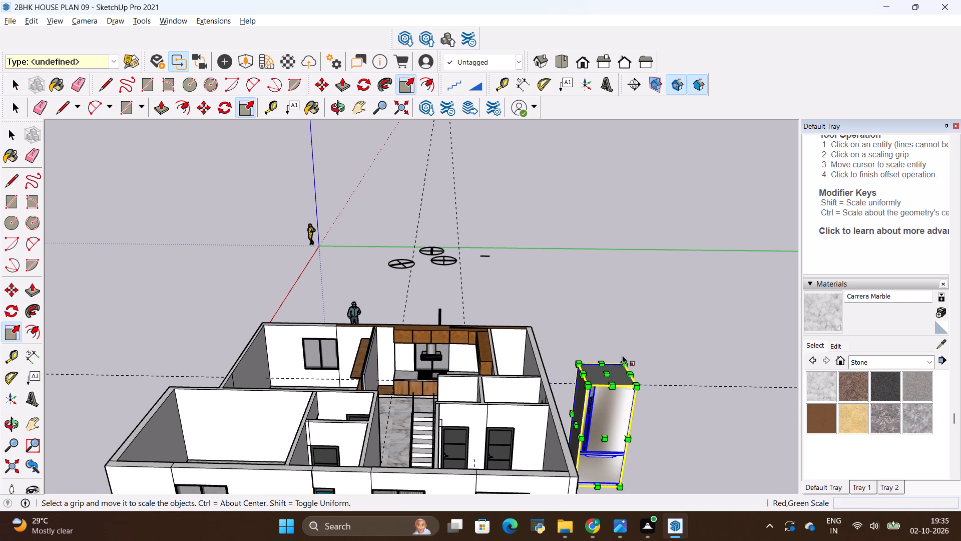
{"action": "left_click", "coordinate": [625, 363]}
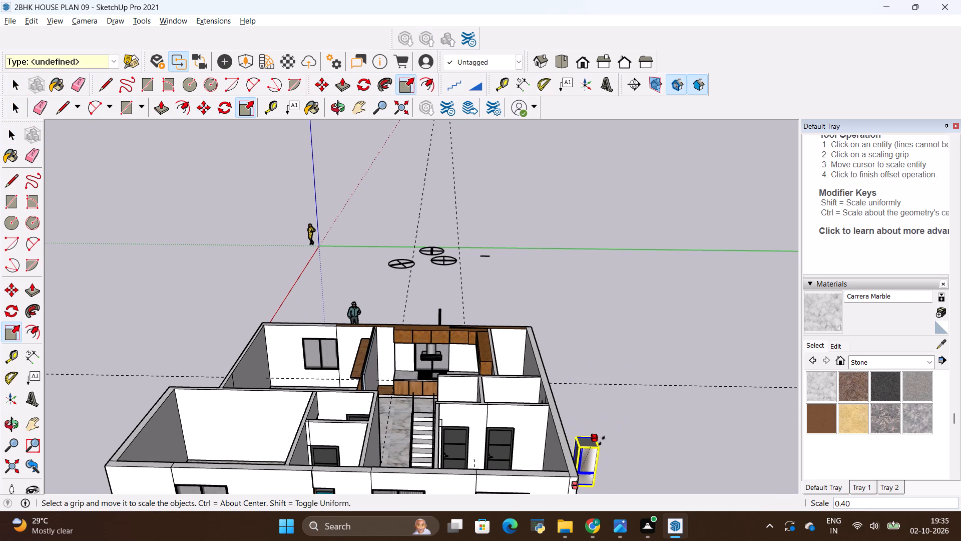
{"action": "scroll", "coordinate": [598, 432], "scroll_direction": "down", "scroll_amount": 3}
{"action": "left_click", "coordinate": [601, 431]}
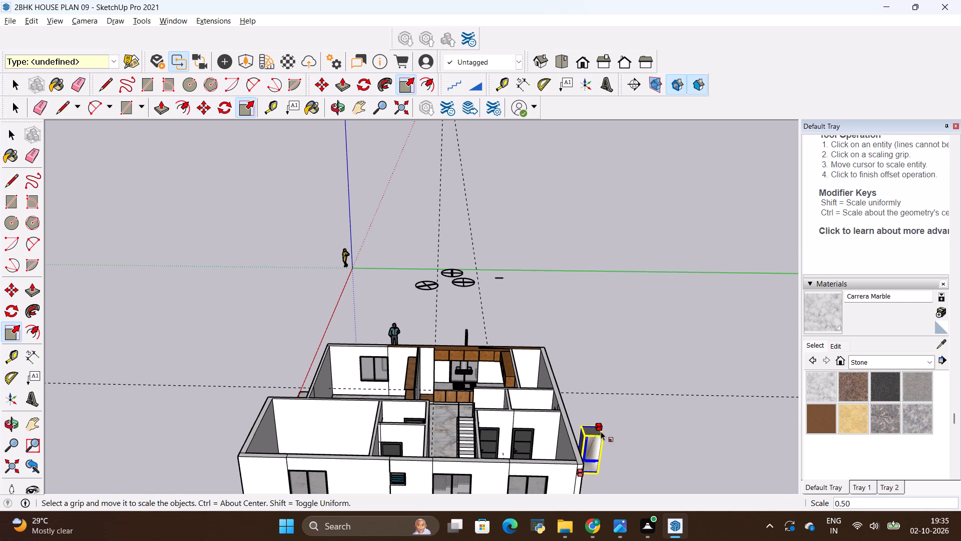
Move the refrigerator by its bottom front corner into the kitchen, between the partition wall and the end of the base cabinets, and deselect it.
{"action": "key", "text": "m"}
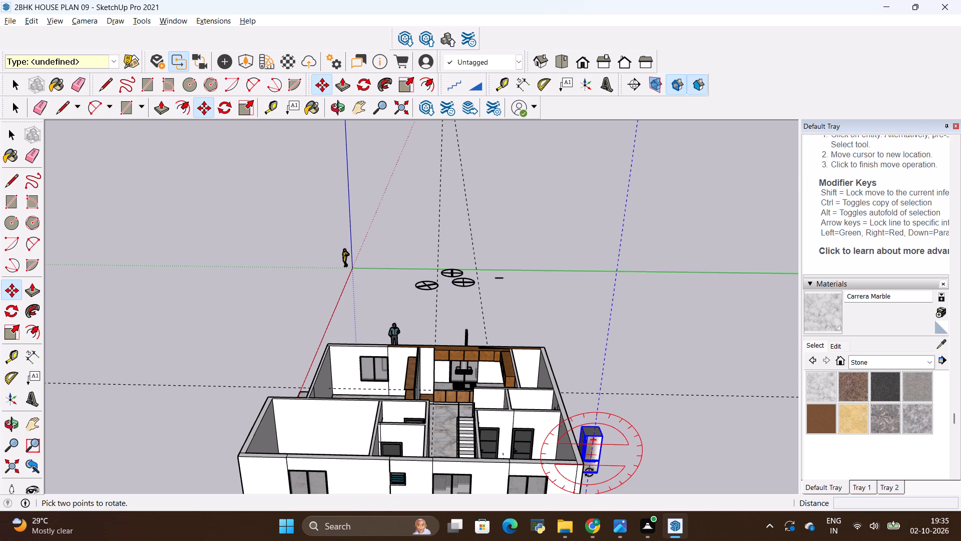
{"action": "left_click", "coordinate": [601, 473]}
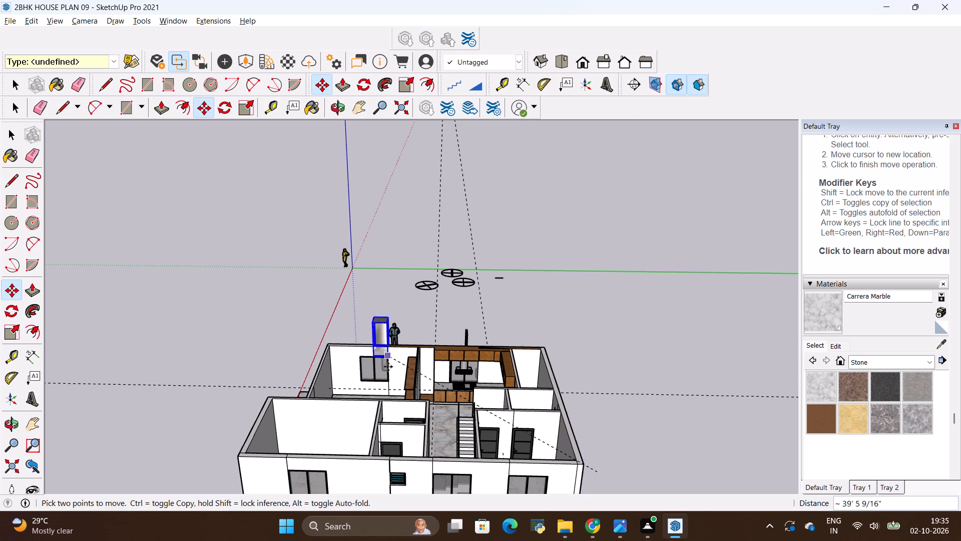
{"action": "scroll", "coordinate": [387, 369], "scroll_direction": "up", "scroll_amount": 8}
{"action": "middle_click_drag", "start_coordinate": [499, 408], "coordinate": [435, 481]}
{"action": "scroll", "coordinate": [405, 451], "scroll_direction": "up", "scroll_amount": 6}
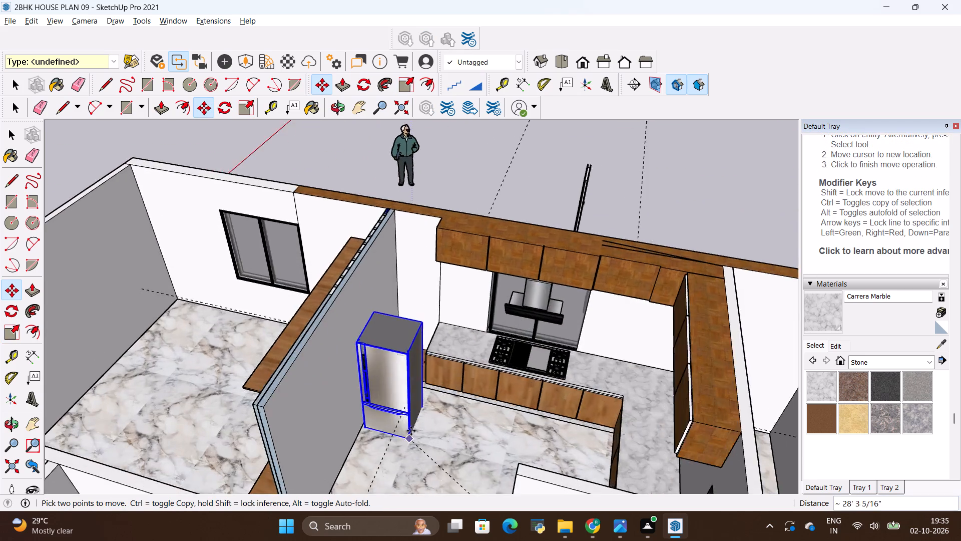
{"action": "scroll", "coordinate": [411, 431], "scroll_direction": "up", "scroll_amount": 9}
{"action": "scroll", "coordinate": [415, 354], "scroll_direction": "up", "scroll_amount": 8}
{"action": "scroll", "coordinate": [472, 287], "scroll_direction": "up", "scroll_amount": 1}
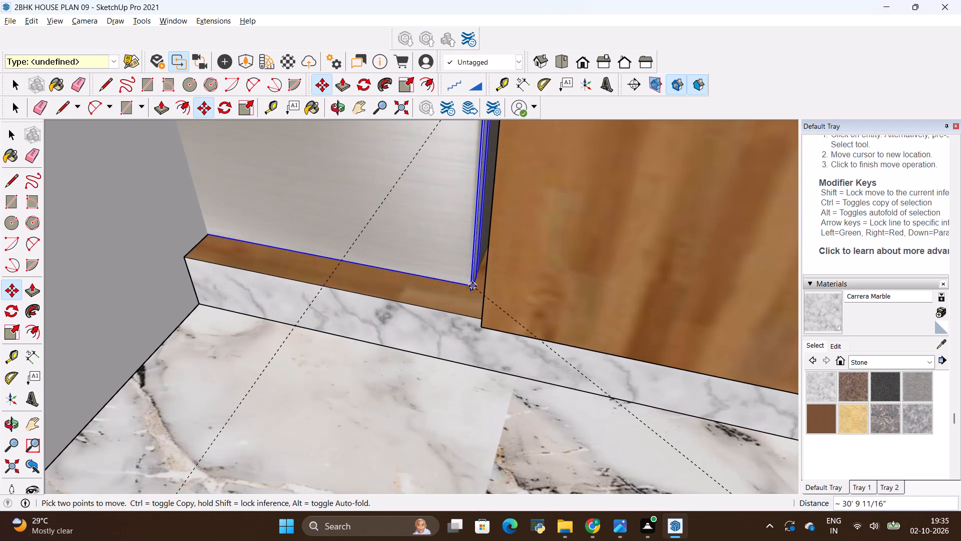
{"action": "left_click", "coordinate": [473, 306]}
{"action": "scroll", "coordinate": [515, 425], "scroll_direction": "down", "scroll_amount": 12}
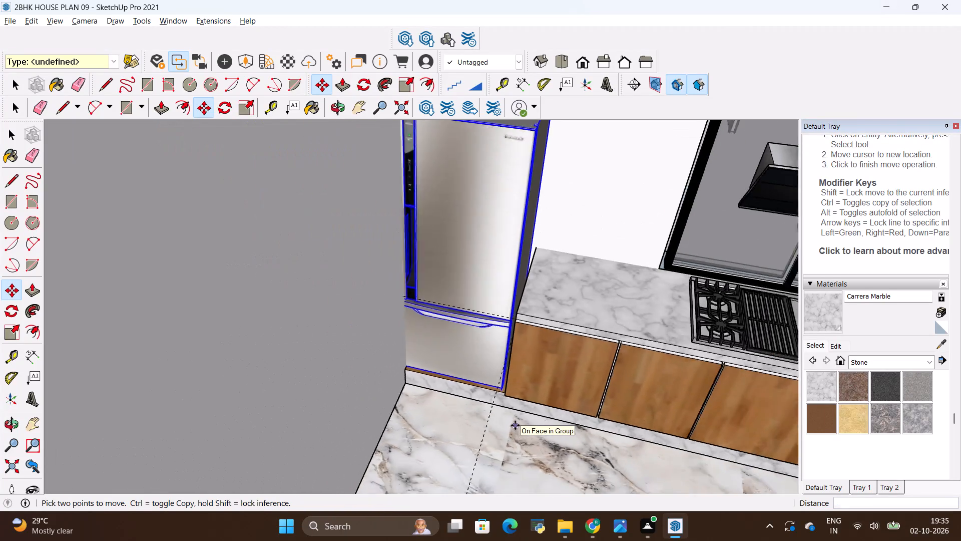
{"action": "scroll", "coordinate": [515, 425], "scroll_direction": "down", "scroll_amount": 8}
{"action": "scroll", "coordinate": [514, 350], "scroll_direction": "up", "scroll_amount": 1}
{"action": "middle_click_drag", "start_coordinate": [514, 350], "coordinate": [523, 271]}
{"action": "scroll", "coordinate": [523, 273], "scroll_direction": "down", "scroll_amount": 5}
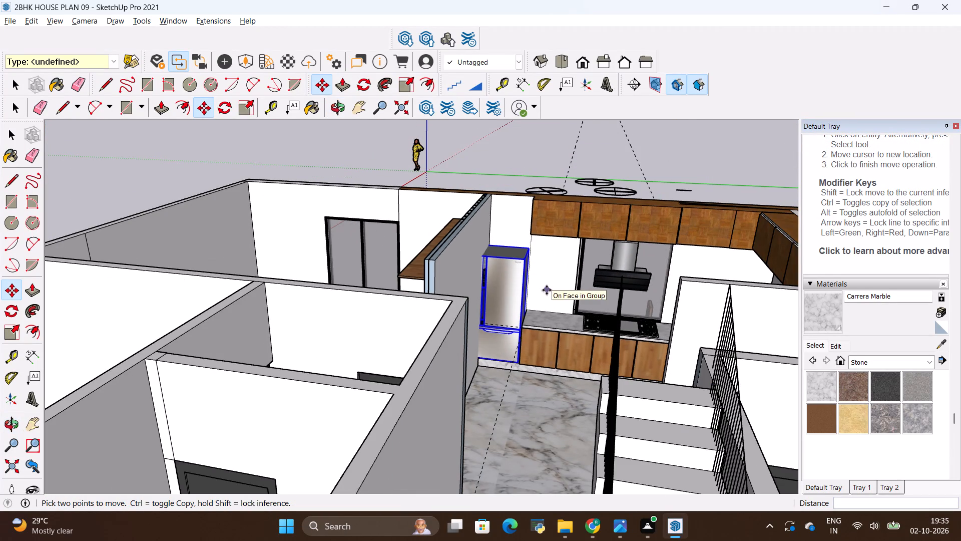
{"action": "key", "text": "space"}
{"action": "left_click", "coordinate": [522, 398]}
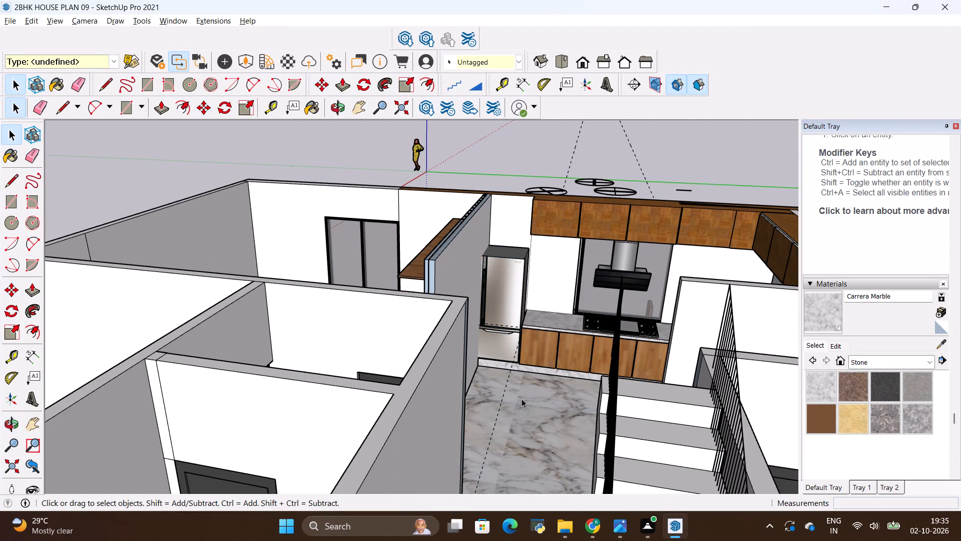
Review the placed refrigerator, the kitchen layout and the adjoining room with the TV unit from several angles.
{"action": "scroll", "coordinate": [520, 403], "scroll_direction": "up", "scroll_amount": 4}
{"action": "scroll", "coordinate": [520, 401], "scroll_direction": "down", "scroll_amount": 7}
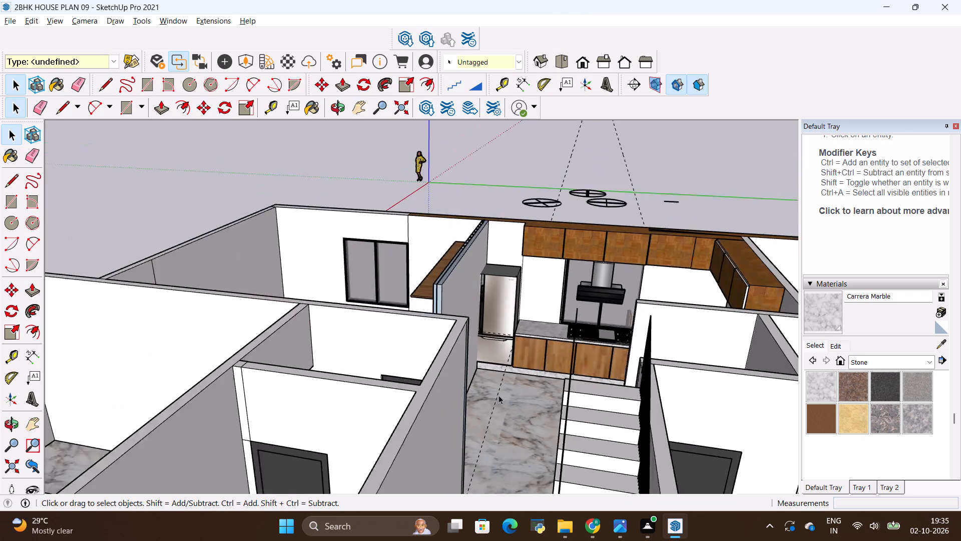
{"action": "middle_click_drag", "start_coordinate": [494, 407], "coordinate": [672, 422]}
{"action": "middle_click_drag", "start_coordinate": [657, 434], "coordinate": [519, 475]}
{"action": "scroll", "coordinate": [553, 262], "scroll_direction": "up", "scroll_amount": 3}
{"action": "scroll", "coordinate": [368, 271], "scroll_direction": "down", "scroll_amount": 3}
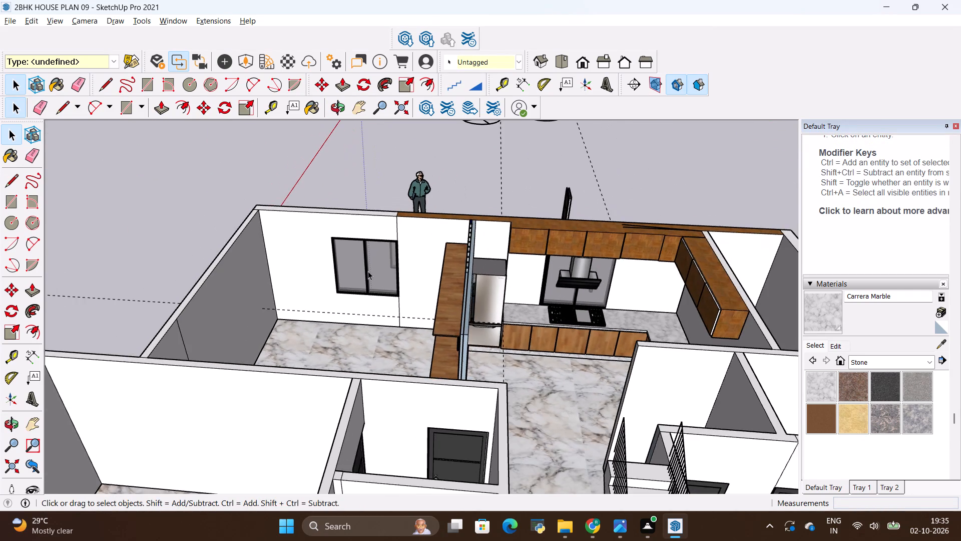
{"action": "scroll", "coordinate": [368, 271], "scroll_direction": "down", "scroll_amount": 3}
{"action": "scroll", "coordinate": [575, 257], "scroll_direction": "up", "scroll_amount": 5}
{"action": "scroll", "coordinate": [570, 365], "scroll_direction": "up", "scroll_amount": 1}
{"action": "middle_click_drag", "start_coordinate": [570, 365], "coordinate": [615, 394]}
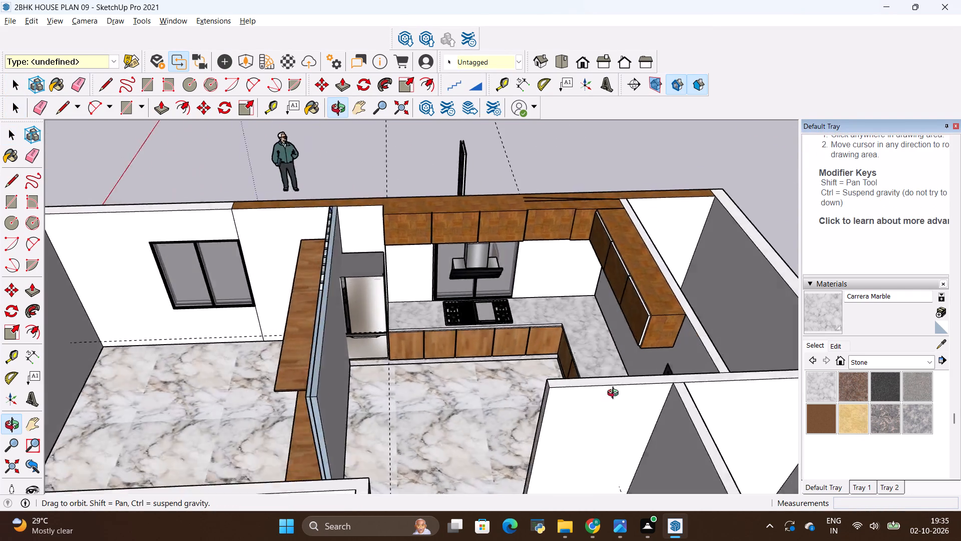
{"action": "middle_click_drag", "start_coordinate": [615, 394], "coordinate": [577, 336]}
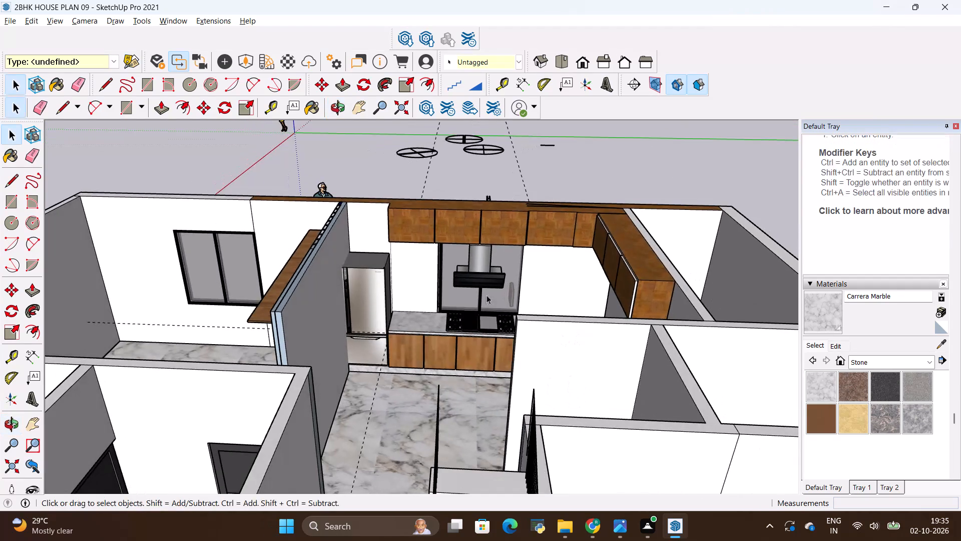
{"action": "scroll", "coordinate": [480, 283], "scroll_direction": "up", "scroll_amount": 4}
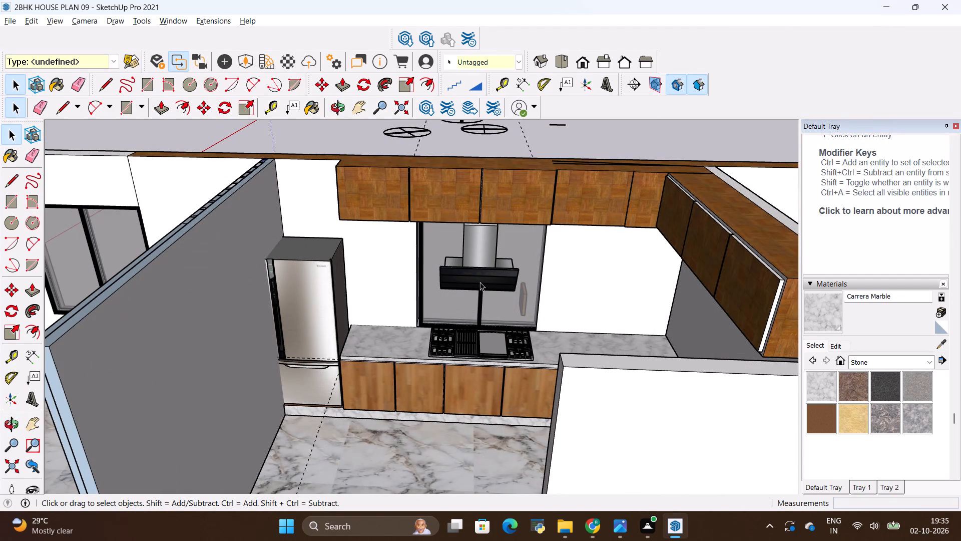
{"action": "scroll", "coordinate": [480, 280], "scroll_direction": "down", "scroll_amount": 4}
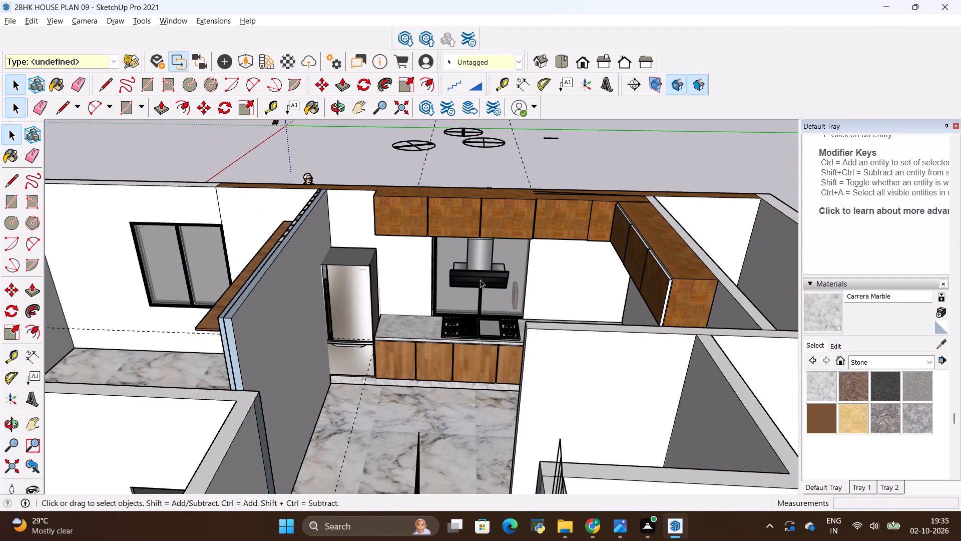
{"action": "scroll", "coordinate": [480, 280], "scroll_direction": "down", "scroll_amount": 8}
{"action": "scroll", "coordinate": [325, 304], "scroll_direction": "up", "scroll_amount": 7}
{"action": "middle_click_drag", "start_coordinate": [353, 284], "coordinate": [383, 349]}
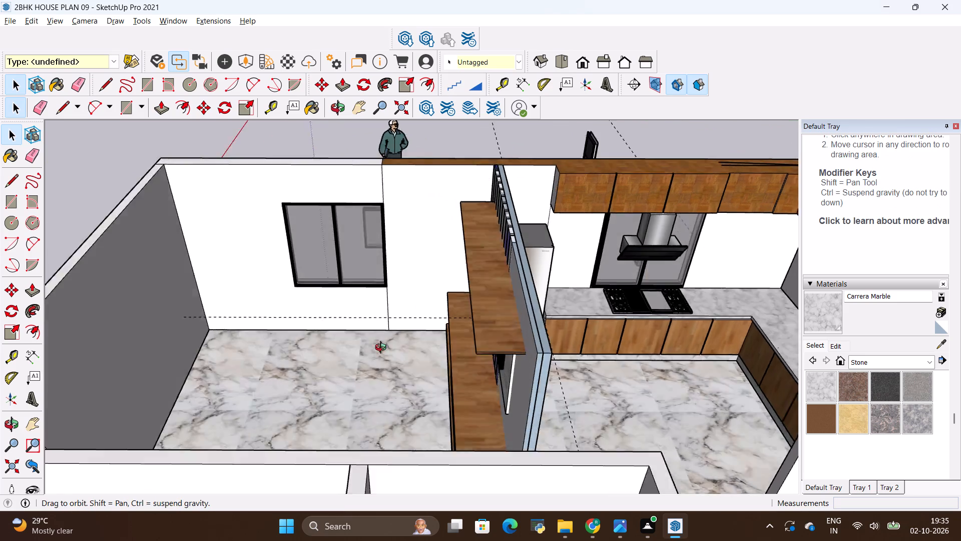
{"action": "middle_click_drag", "start_coordinate": [383, 349], "coordinate": [421, 257]}
{"action": "middle_click_drag", "start_coordinate": [421, 256], "coordinate": [385, 300]}
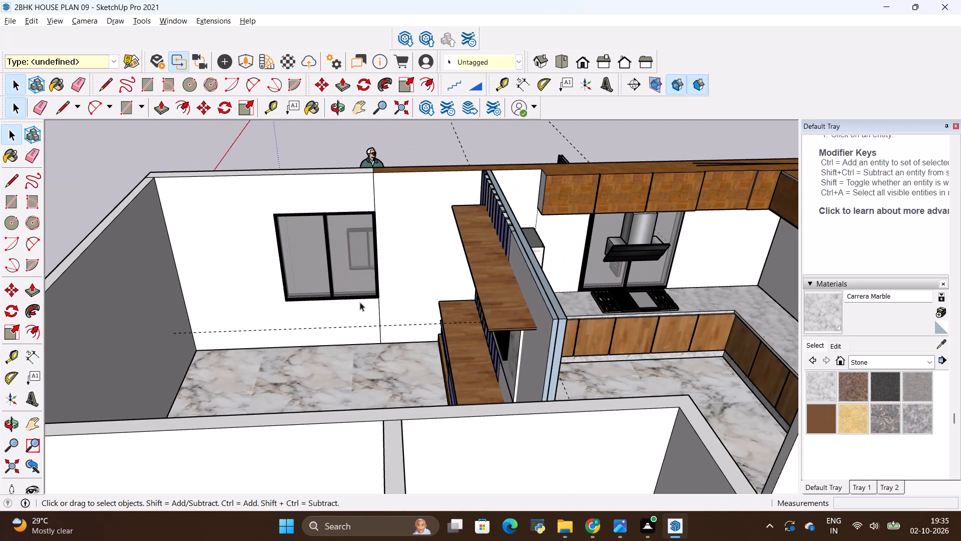
{"action": "scroll", "coordinate": [360, 302], "scroll_direction": "down", "scroll_amount": 9}
{"action": "scroll", "coordinate": [447, 308], "scroll_direction": "up", "scroll_amount": 6}
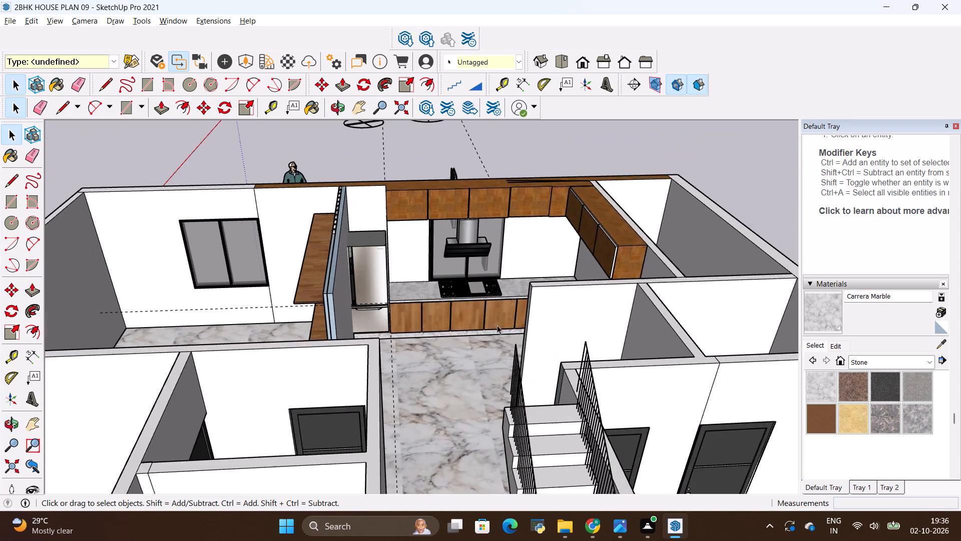
Inspect the cooktop, chimney, upper and base cabinets, marble counter and floor up close and from around the kitchen.
{"action": "scroll", "coordinate": [497, 325], "scroll_direction": "up", "scroll_amount": 4}
{"action": "scroll", "coordinate": [481, 257], "scroll_direction": "up", "scroll_amount": 7}
{"action": "scroll", "coordinate": [461, 394], "scroll_direction": "up", "scroll_amount": 5}
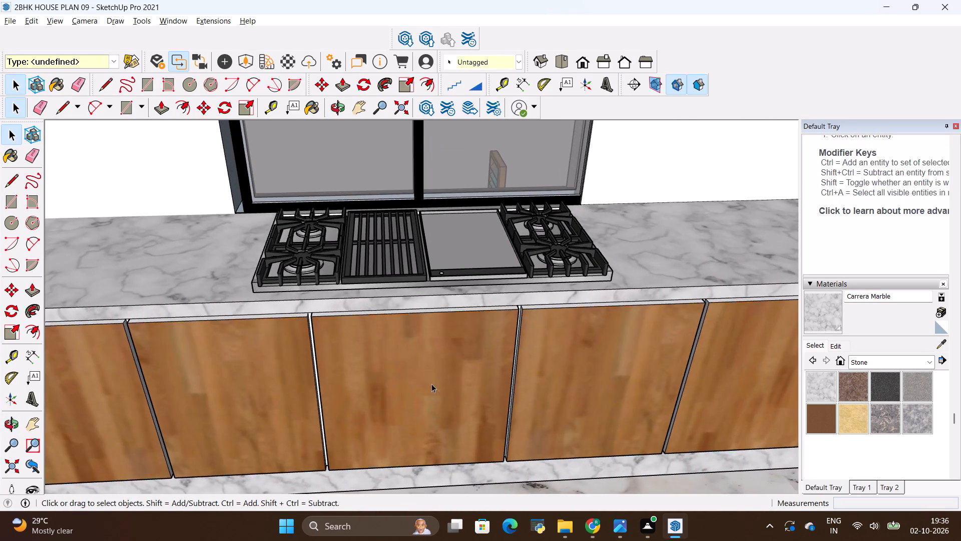
{"action": "scroll", "coordinate": [413, 381], "scroll_direction": "down", "scroll_amount": 13}
{"action": "scroll", "coordinate": [418, 231], "scroll_direction": "up", "scroll_amount": 8}
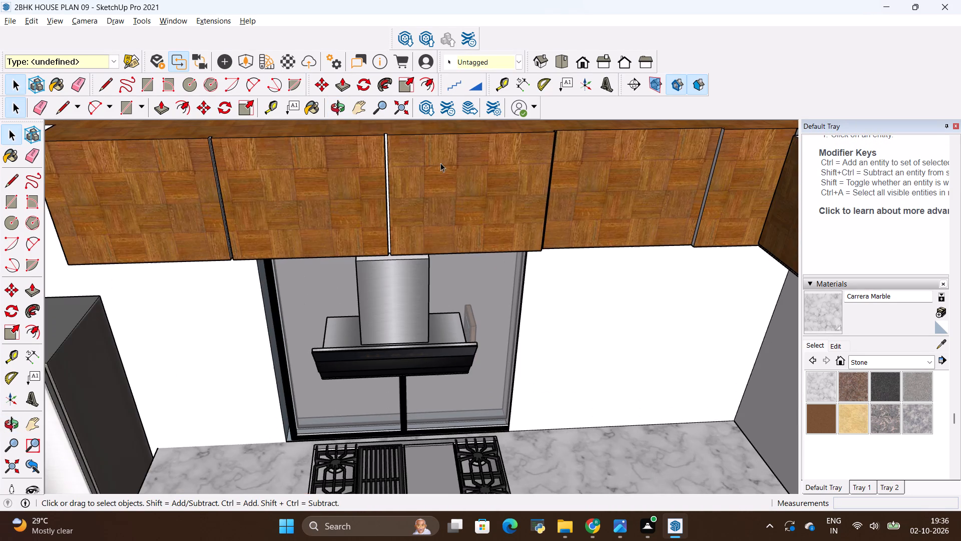
{"action": "scroll", "coordinate": [424, 358], "scroll_direction": "down", "scroll_amount": 8}
{"action": "scroll", "coordinate": [556, 403], "scroll_direction": "up", "scroll_amount": 3}
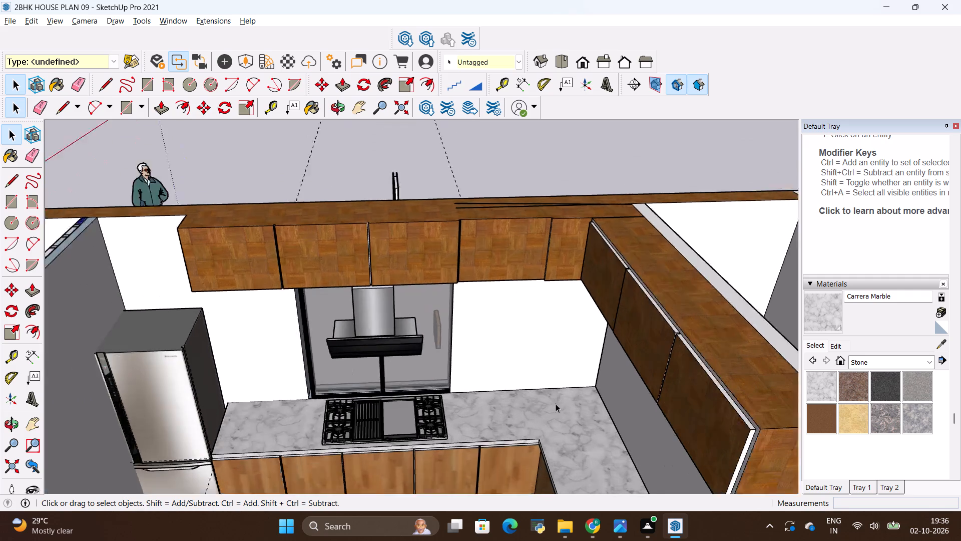
{"action": "scroll", "coordinate": [556, 404], "scroll_direction": "up", "scroll_amount": 20}
{"action": "scroll", "coordinate": [417, 407], "scroll_direction": "down", "scroll_amount": 4}
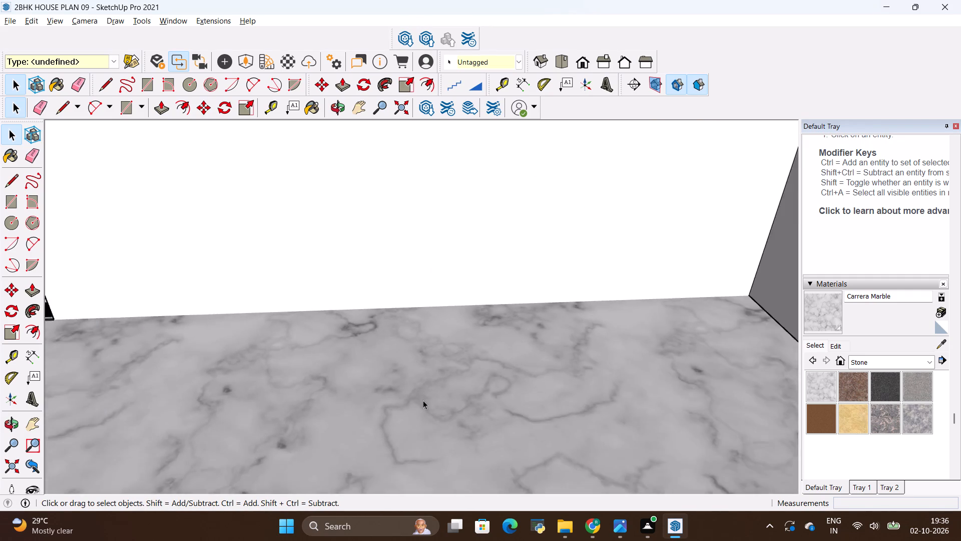
{"action": "scroll", "coordinate": [424, 399], "scroll_direction": "up", "scroll_amount": 17}
{"action": "scroll", "coordinate": [429, 390], "scroll_direction": "down", "scroll_amount": 15}
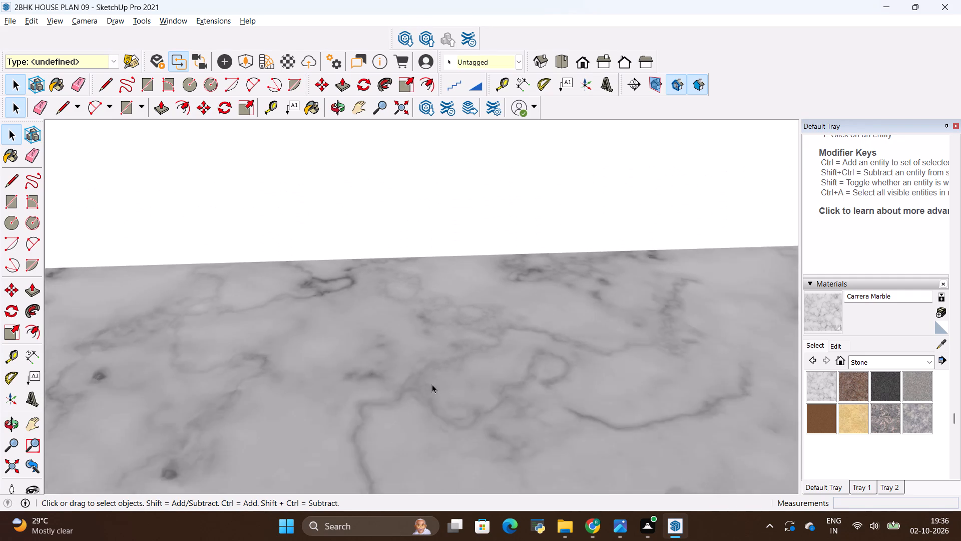
{"action": "scroll", "coordinate": [432, 384], "scroll_direction": "down", "scroll_amount": 20}
{"action": "scroll", "coordinate": [432, 384], "scroll_direction": "down", "scroll_amount": 5}
{"action": "scroll", "coordinate": [338, 479], "scroll_direction": "up", "scroll_amount": 3}
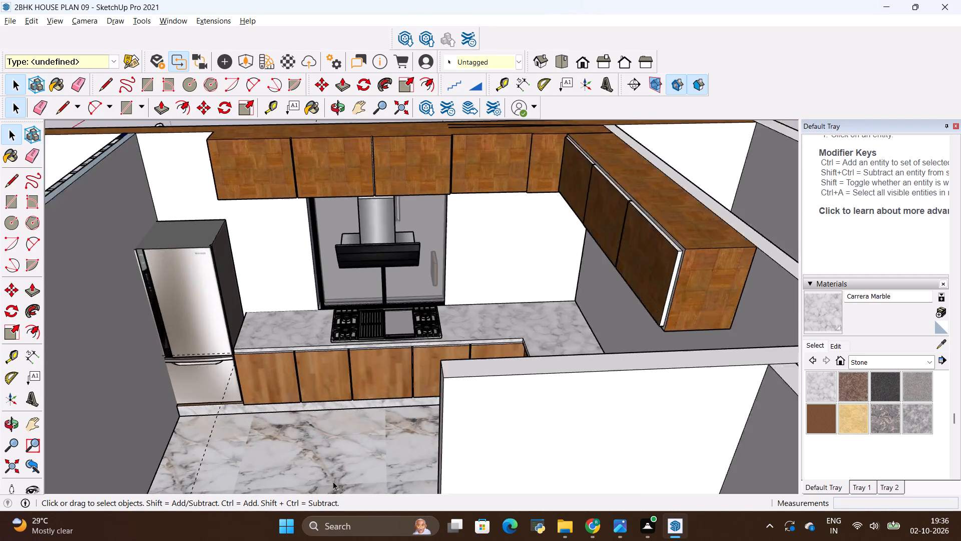
{"action": "scroll", "coordinate": [333, 481], "scroll_direction": "up", "scroll_amount": 20}
{"action": "scroll", "coordinate": [333, 481], "scroll_direction": "up", "scroll_amount": 8}
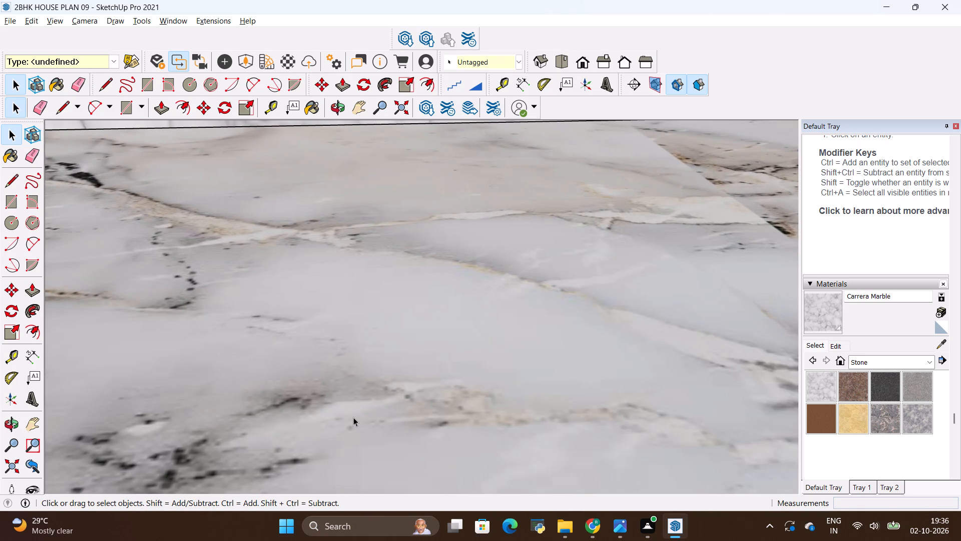
{"action": "scroll", "coordinate": [353, 417], "scroll_direction": "up", "scroll_amount": 5}
{"action": "scroll", "coordinate": [353, 416], "scroll_direction": "down", "scroll_amount": 20}
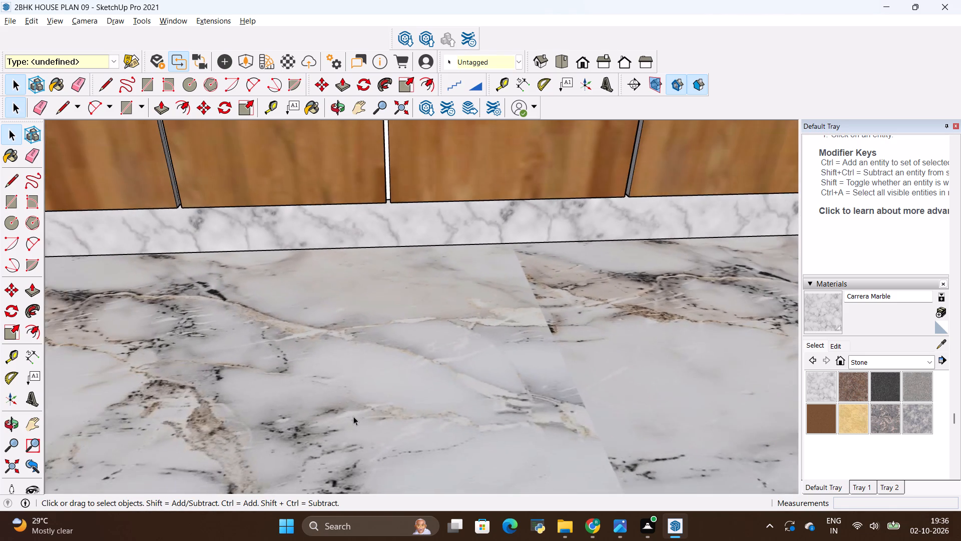
{"action": "scroll", "coordinate": [353, 416], "scroll_direction": "down", "scroll_amount": 18}
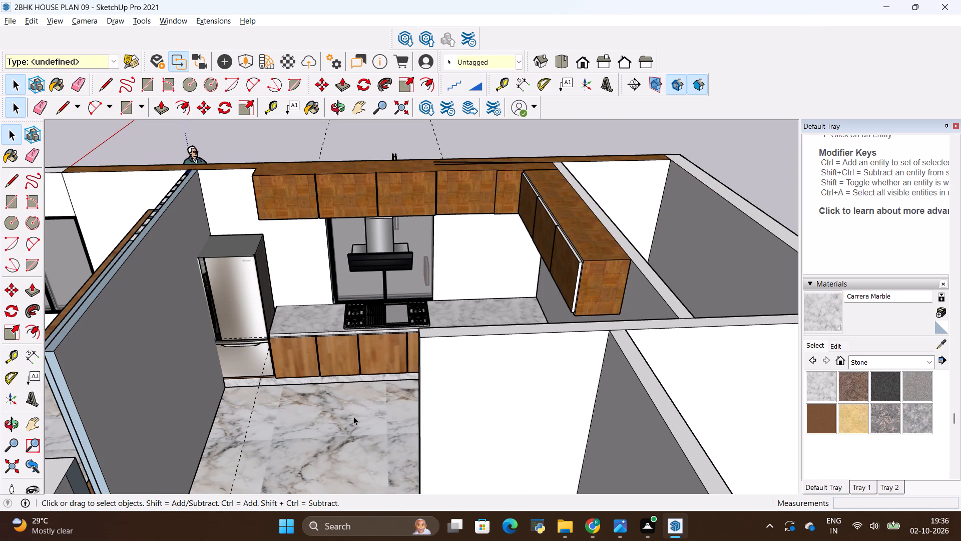
{"action": "scroll", "coordinate": [373, 333], "scroll_direction": "up", "scroll_amount": 1}
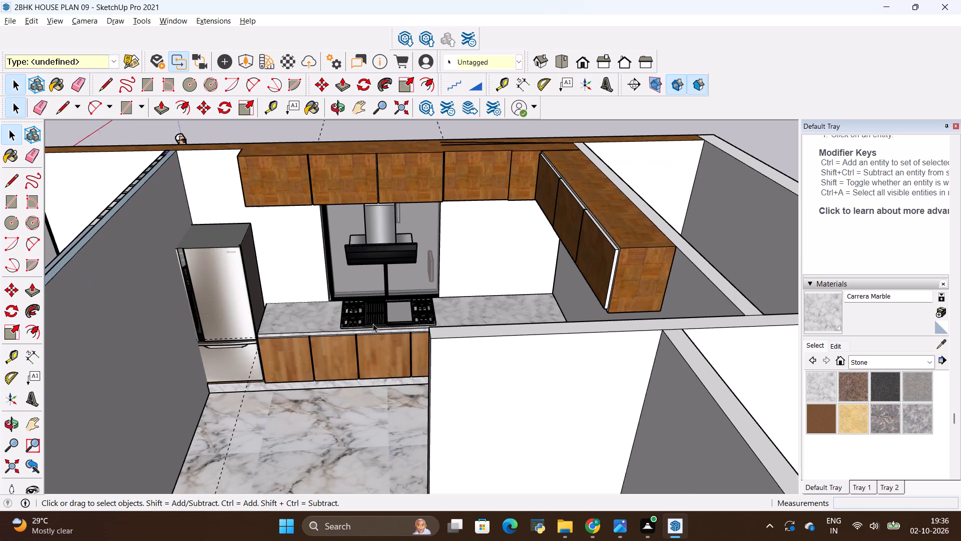
{"action": "scroll", "coordinate": [373, 324], "scroll_direction": "up", "scroll_amount": 1}
{"action": "scroll", "coordinate": [380, 366], "scroll_direction": "down", "scroll_amount": 4}
{"action": "middle_click_drag", "start_coordinate": [372, 394], "coordinate": [549, 392]}
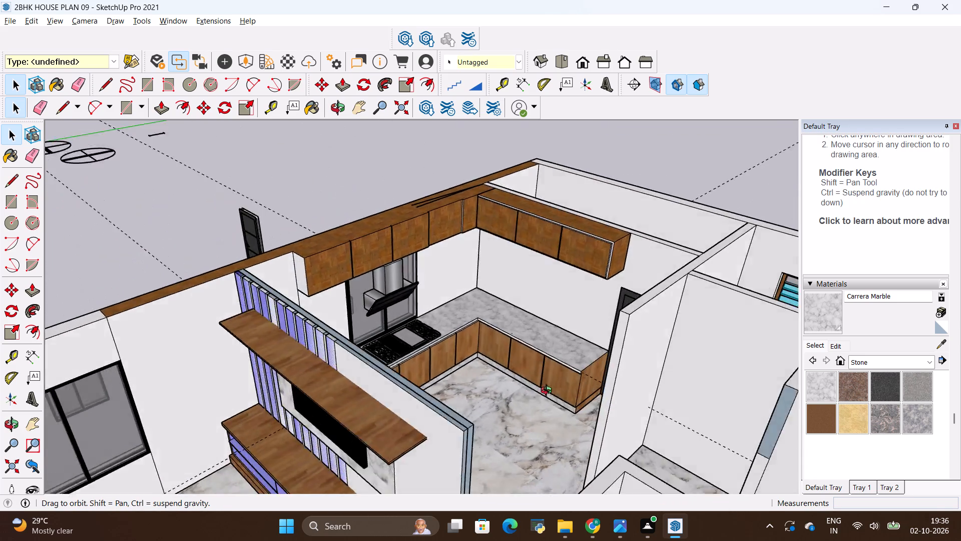
{"action": "middle_click_drag", "start_coordinate": [549, 392], "coordinate": [468, 421]}
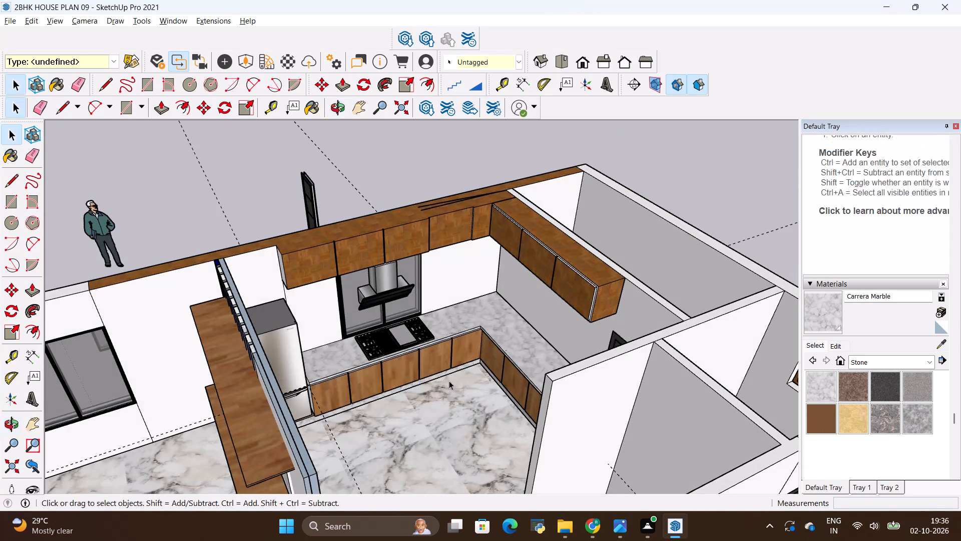
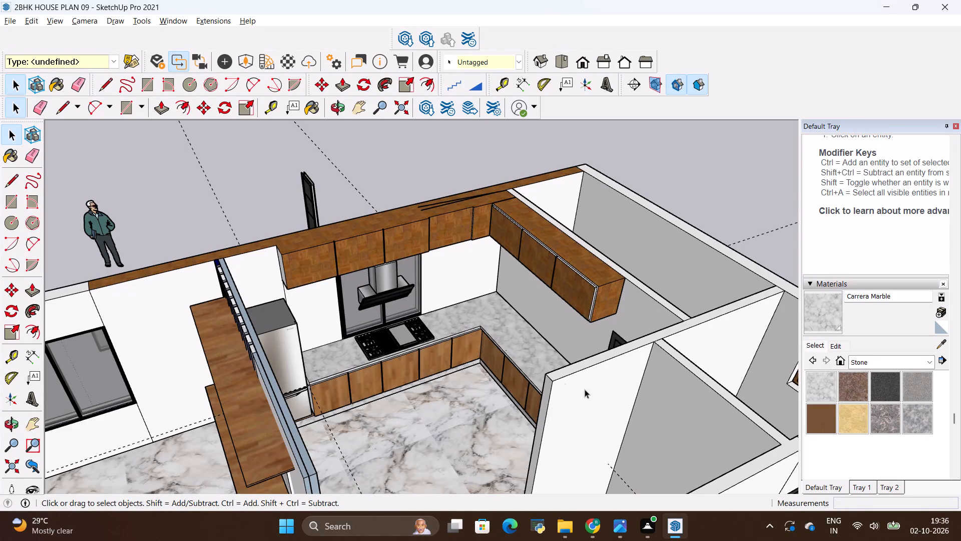
Review the house layout around the staircase, bathrooms, living room and kitchen from above.
{"action": "scroll", "coordinate": [334, 328], "scroll_direction": "down", "scroll_amount": 3}
{"action": "scroll", "coordinate": [339, 270], "scroll_direction": "down", "scroll_amount": 5}
{"action": "scroll", "coordinate": [374, 236], "scroll_direction": "down", "scroll_amount": 4}
{"action": "scroll", "coordinate": [389, 374], "scroll_direction": "up", "scroll_amount": 7}
{"action": "scroll", "coordinate": [285, 336], "scroll_direction": "up", "scroll_amount": 4}
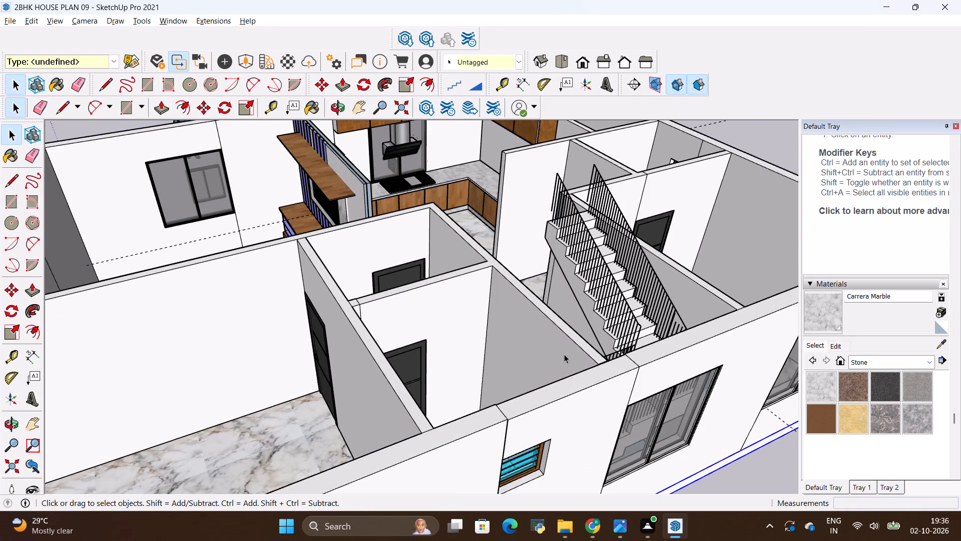
{"action": "middle_click_drag", "start_coordinate": [655, 341], "coordinate": [622, 405]}
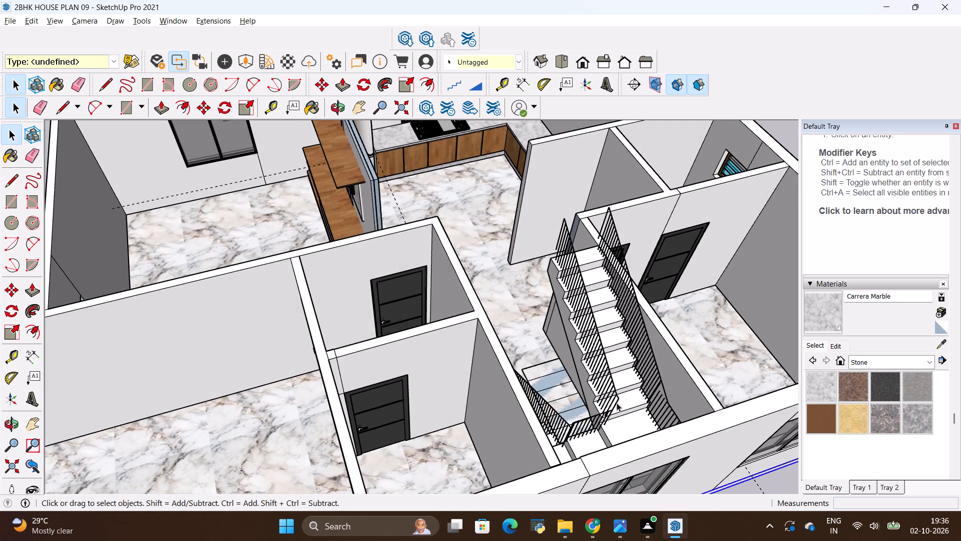
{"action": "scroll", "coordinate": [616, 396], "scroll_direction": "down", "scroll_amount": 10}
{"action": "scroll", "coordinate": [614, 338], "scroll_direction": "up", "scroll_amount": 4}
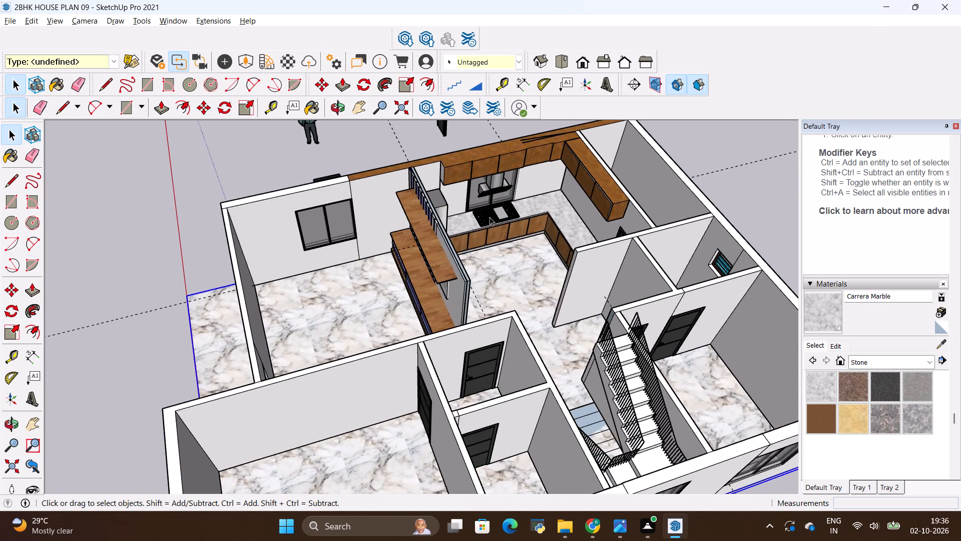
{"action": "scroll", "coordinate": [491, 206], "scroll_direction": "up", "scroll_amount": 10}
{"action": "scroll", "coordinate": [539, 285], "scroll_direction": "down", "scroll_amount": 9}
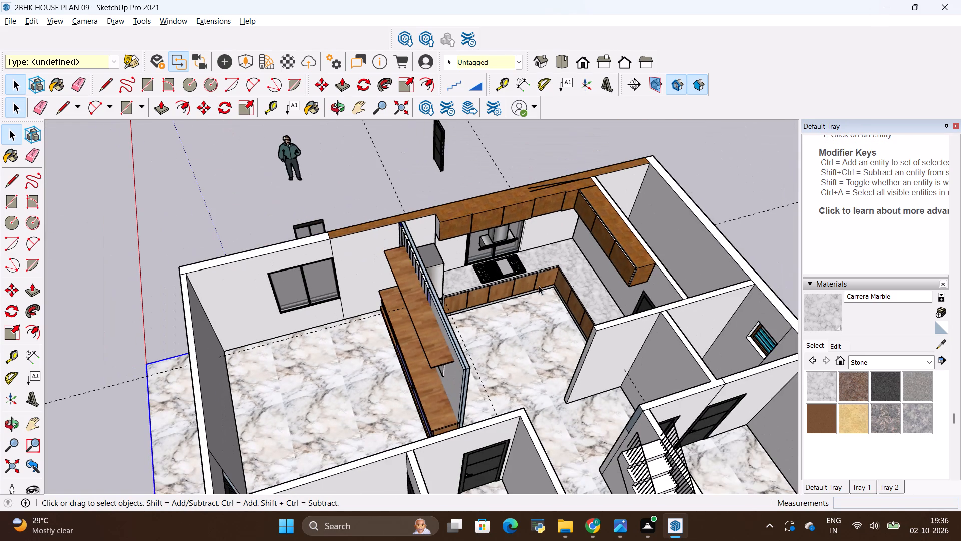
Import the toilet model CS300DRT+693x451x763 from the ALL 3D WAREHOUSE ITEMS folder and place it on the ground outside the house.
{"action": "left_click", "coordinate": [16, 20]}
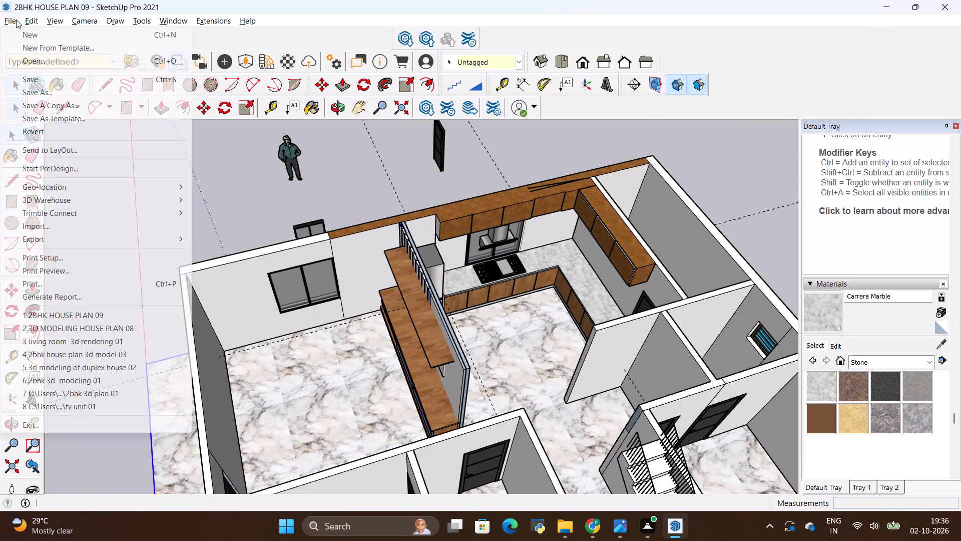
{"action": "left_click", "coordinate": [54, 225]}
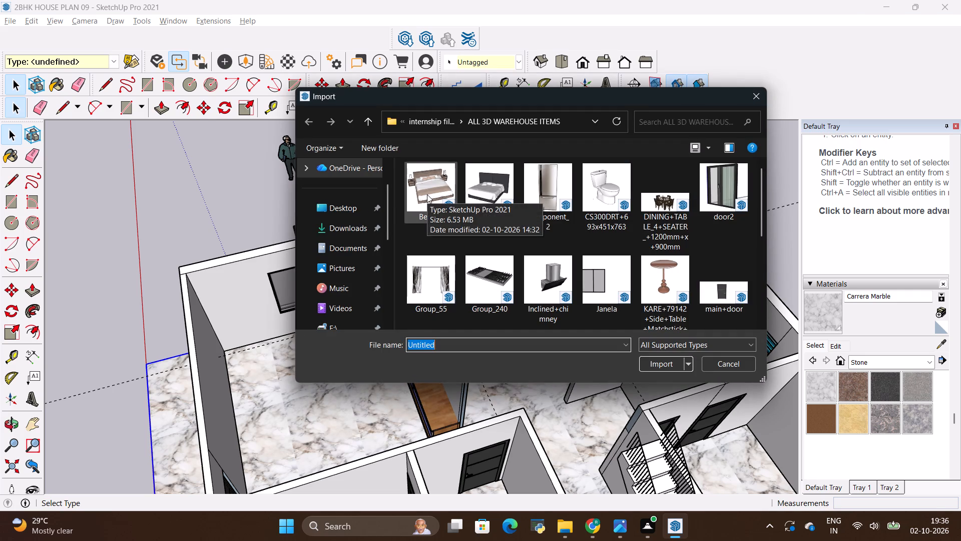
{"action": "left_click", "coordinate": [611, 188]}
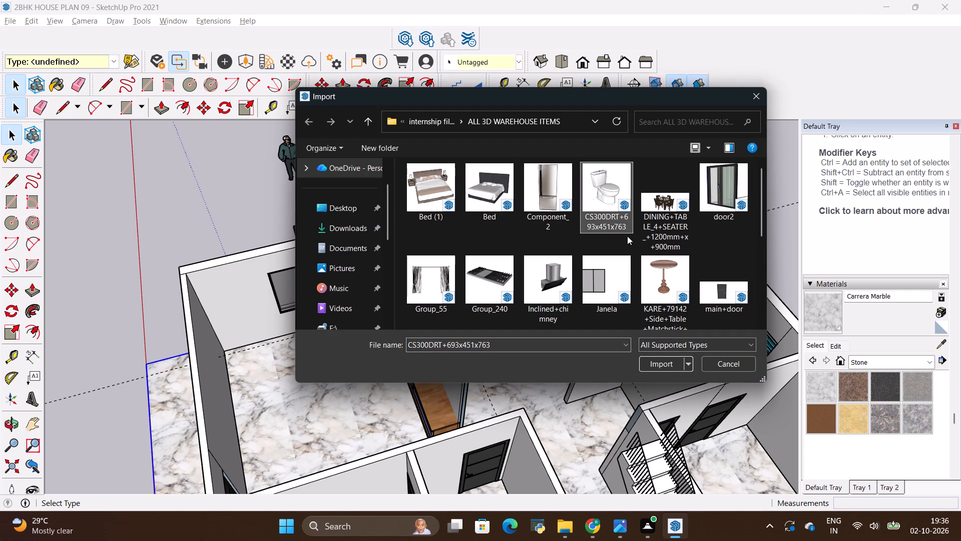
{"action": "left_click", "coordinate": [653, 358]}
{"action": "scroll", "coordinate": [324, 316], "scroll_direction": "down", "scroll_amount": 4}
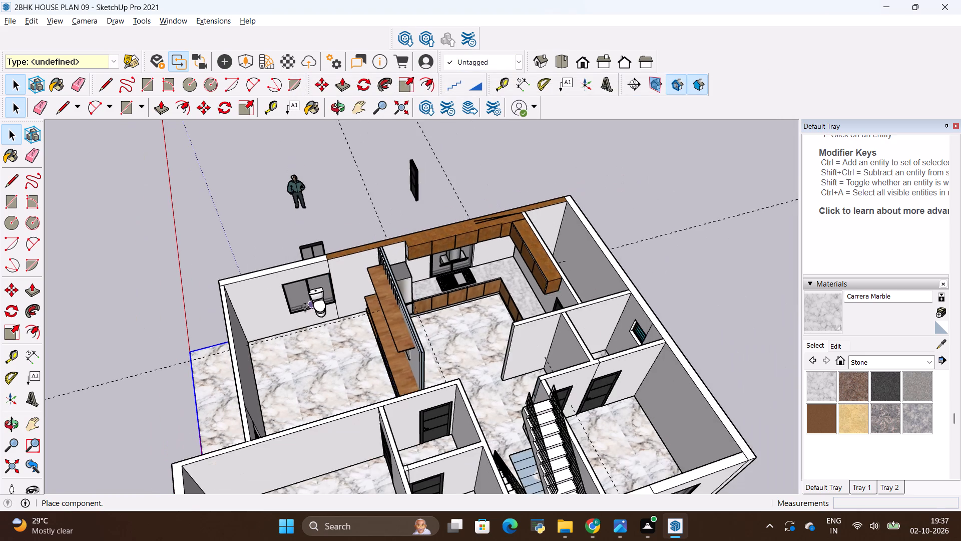
{"action": "scroll", "coordinate": [289, 300], "scroll_direction": "down", "scroll_amount": 4}
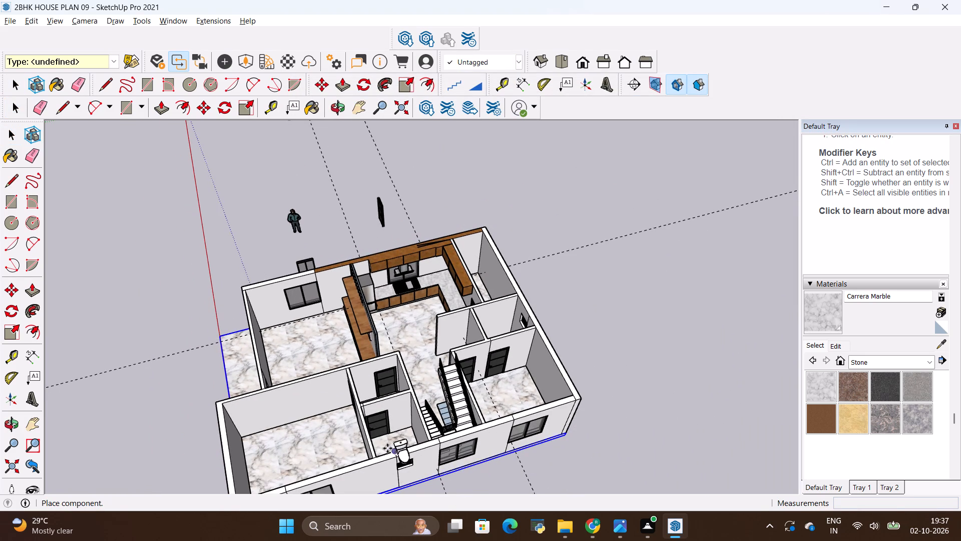
{"action": "scroll", "coordinate": [381, 445], "scroll_direction": "up", "scroll_amount": 12}
{"action": "scroll", "coordinate": [344, 418], "scroll_direction": "down", "scroll_amount": 8}
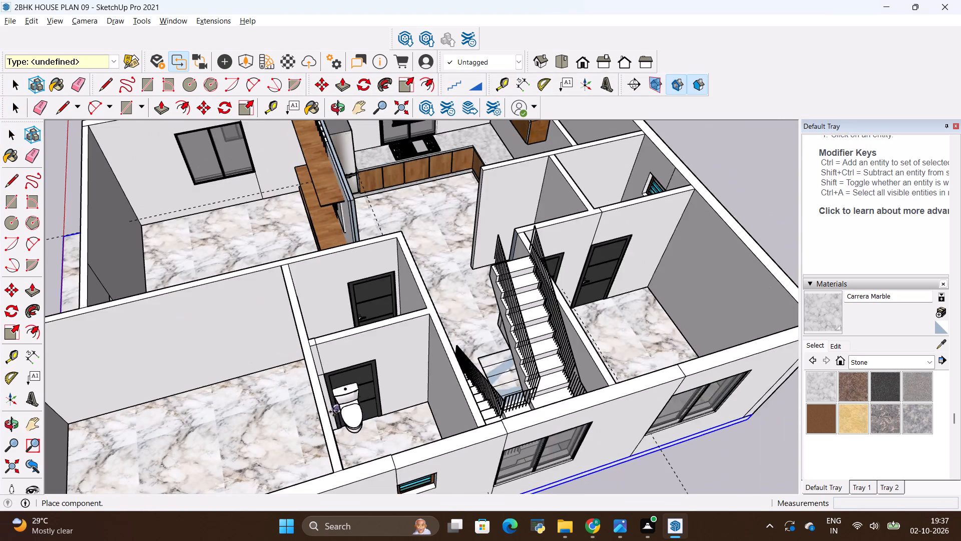
{"action": "scroll", "coordinate": [333, 412], "scroll_direction": "down", "scroll_amount": 3}
{"action": "left_click", "coordinate": [684, 427]}
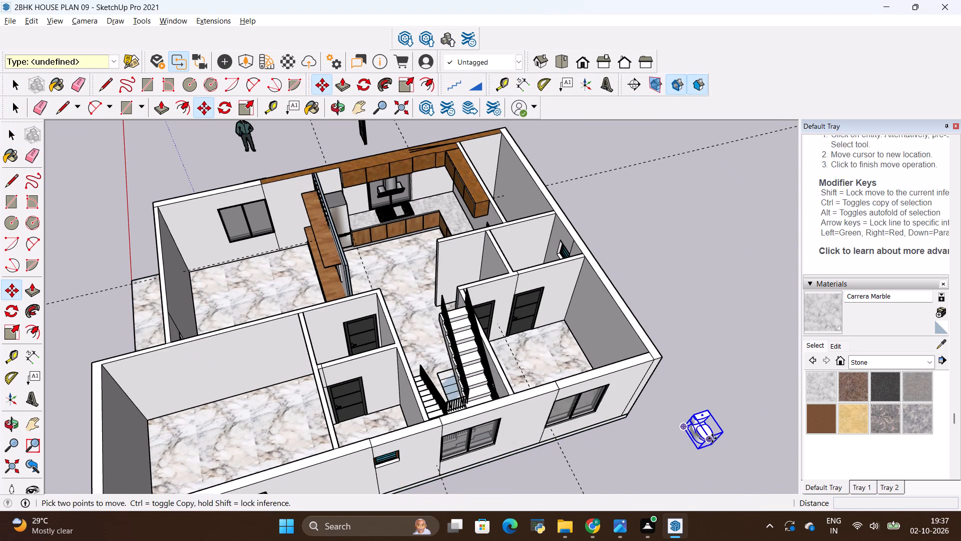
Rotate the toilet 180 degrees on the ground plane, starting from the red axis.
{"action": "left_click", "coordinate": [353, 81]}
{"action": "scroll", "coordinate": [387, 293], "scroll_direction": "down", "scroll_amount": 4}
{"action": "scroll", "coordinate": [568, 360], "scroll_direction": "up", "scroll_amount": 4}
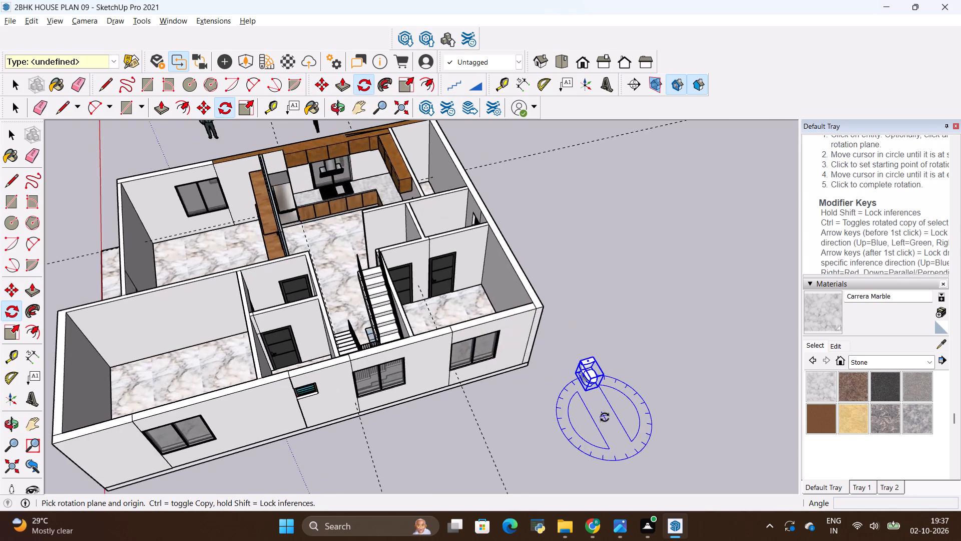
{"action": "scroll", "coordinate": [605, 417], "scroll_direction": "up", "scroll_amount": 3}
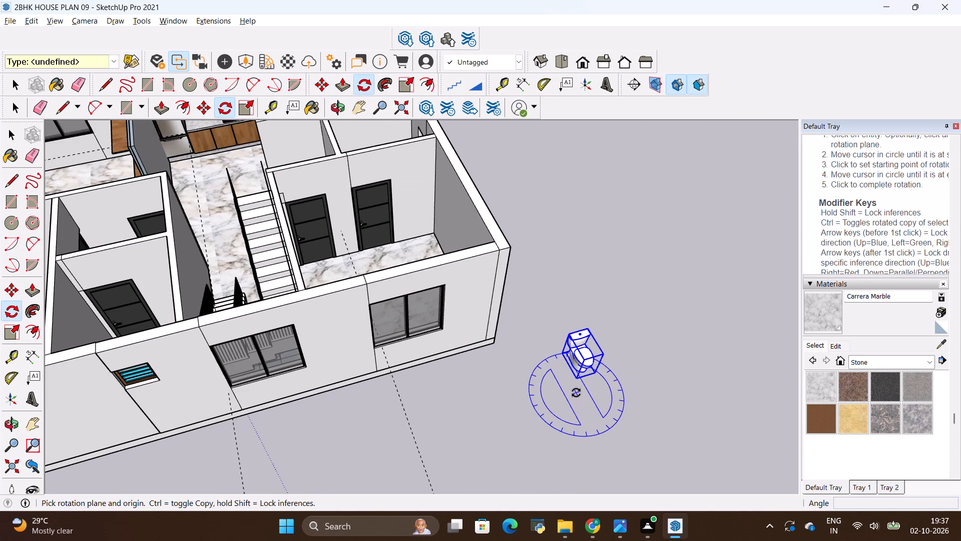
{"action": "left_click", "coordinate": [576, 393]}
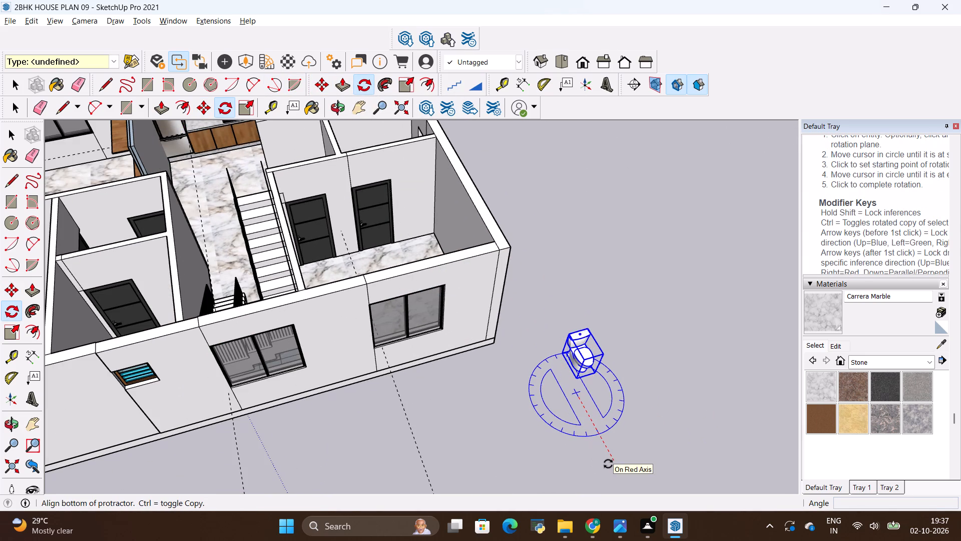
{"action": "left_click", "coordinate": [608, 464]}
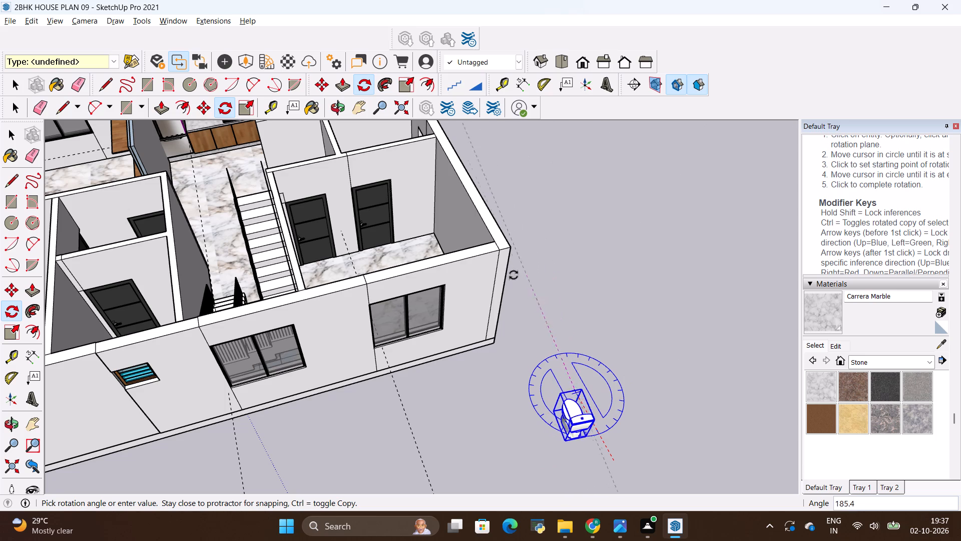
{"action": "left_click", "coordinate": [515, 276]}
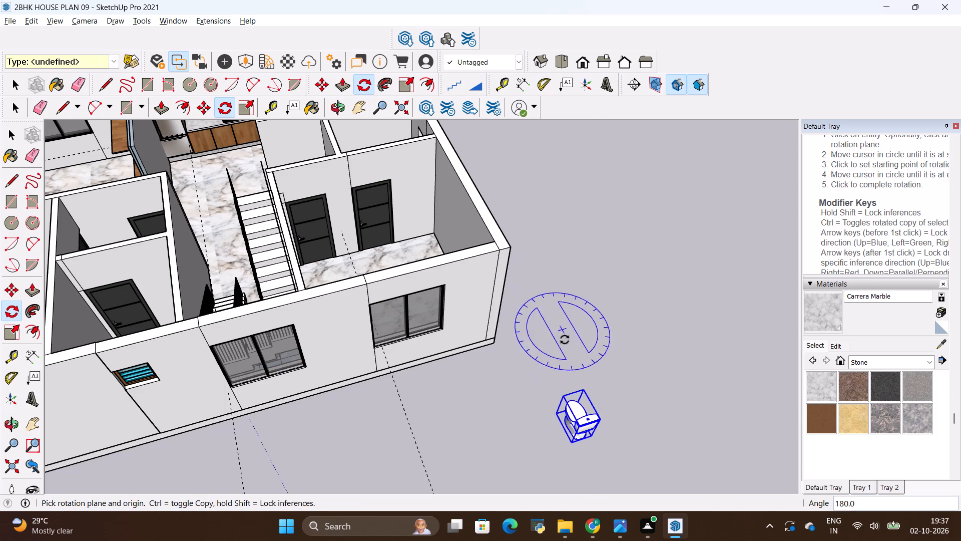
{"action": "key", "text": "space"}
Move the toilet by its bottom back corner into the bathroom beside the staircase, with its tank against the outer wall near the louvred window.
{"action": "scroll", "coordinate": [566, 431], "scroll_direction": "up", "scroll_amount": 3}
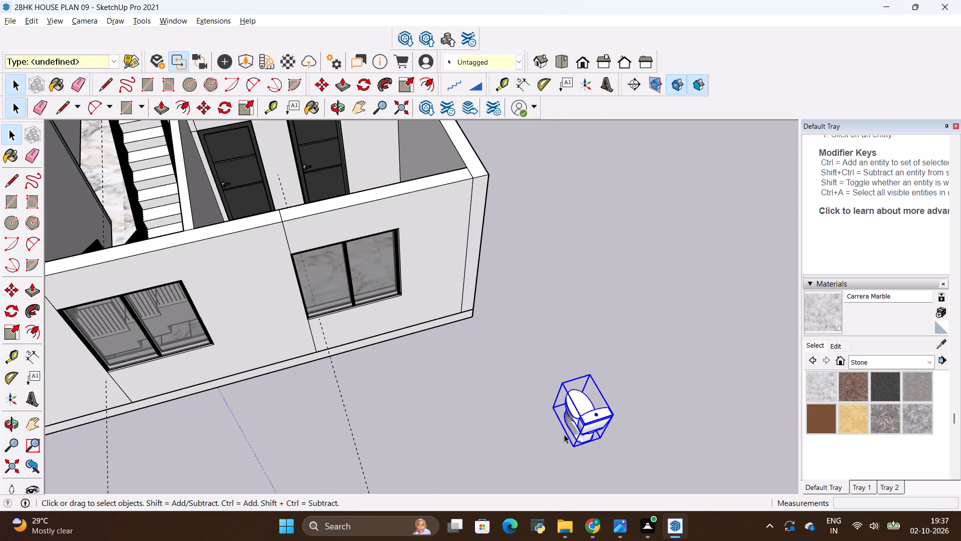
{"action": "scroll", "coordinate": [564, 442], "scroll_direction": "up", "scroll_amount": 4}
{"action": "key", "text": "m"}
{"action": "left_click", "coordinate": [581, 453]}
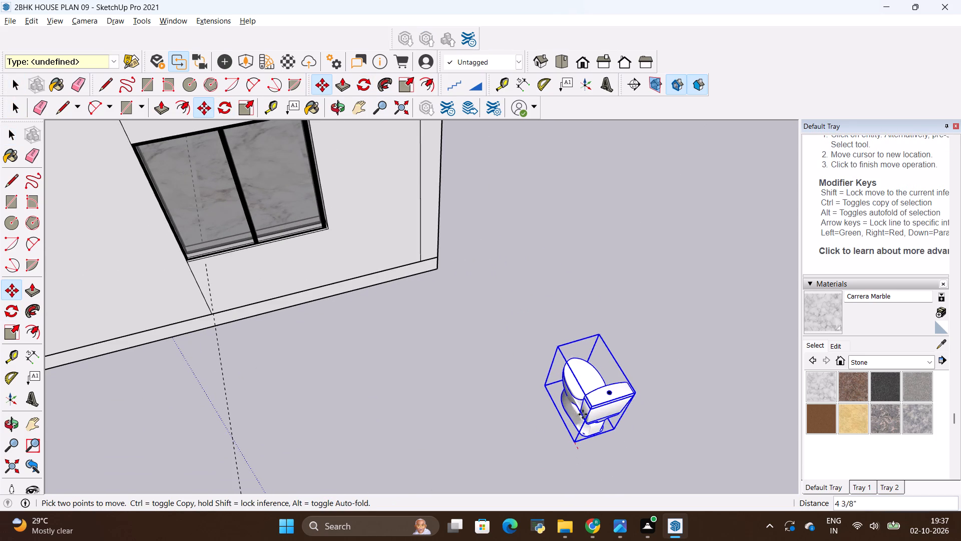
{"action": "scroll", "coordinate": [600, 398], "scroll_direction": "down", "scroll_amount": 10}
{"action": "middle_click_drag", "start_coordinate": [305, 273], "coordinate": [427, 381]}
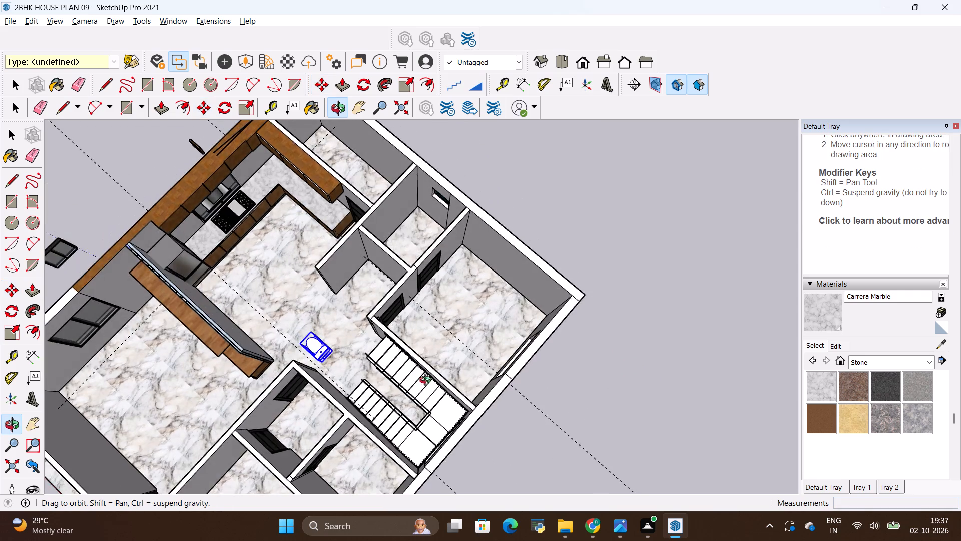
{"action": "middle_click_drag", "start_coordinate": [427, 381], "coordinate": [441, 254]}
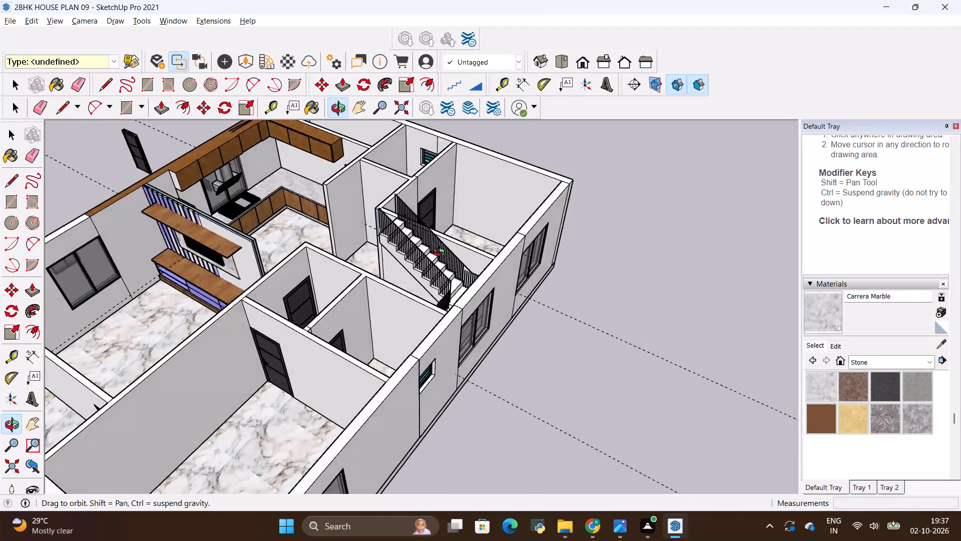
{"action": "middle_click_drag", "start_coordinate": [441, 254], "coordinate": [369, 354]}
{"action": "scroll", "coordinate": [379, 309], "scroll_direction": "down", "scroll_amount": 5}
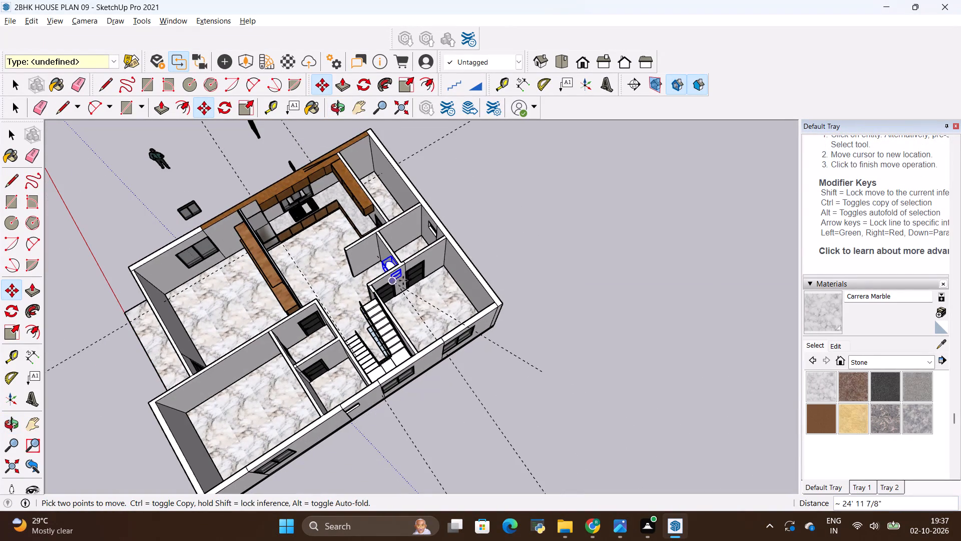
{"action": "scroll", "coordinate": [302, 416], "scroll_direction": "up", "scroll_amount": 4}
{"action": "scroll", "coordinate": [278, 367], "scroll_direction": "up", "scroll_amount": 1}
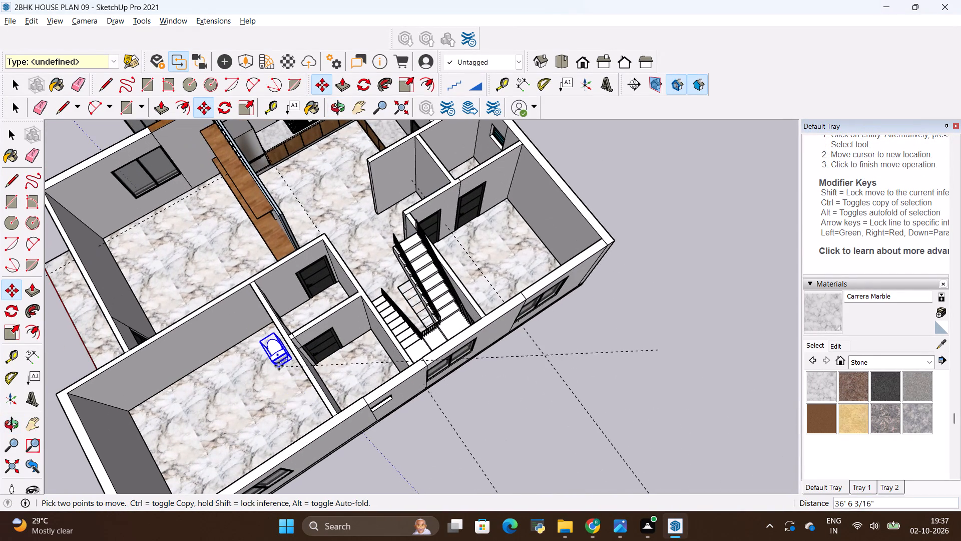
{"action": "middle_click_drag", "start_coordinate": [313, 357], "coordinate": [544, 270]}
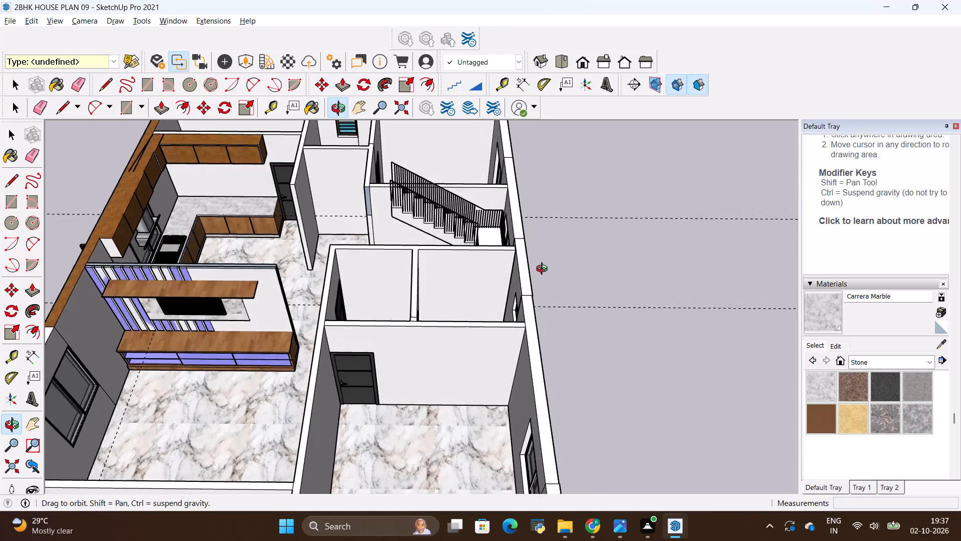
{"action": "middle_click_drag", "start_coordinate": [544, 270], "coordinate": [285, 365]}
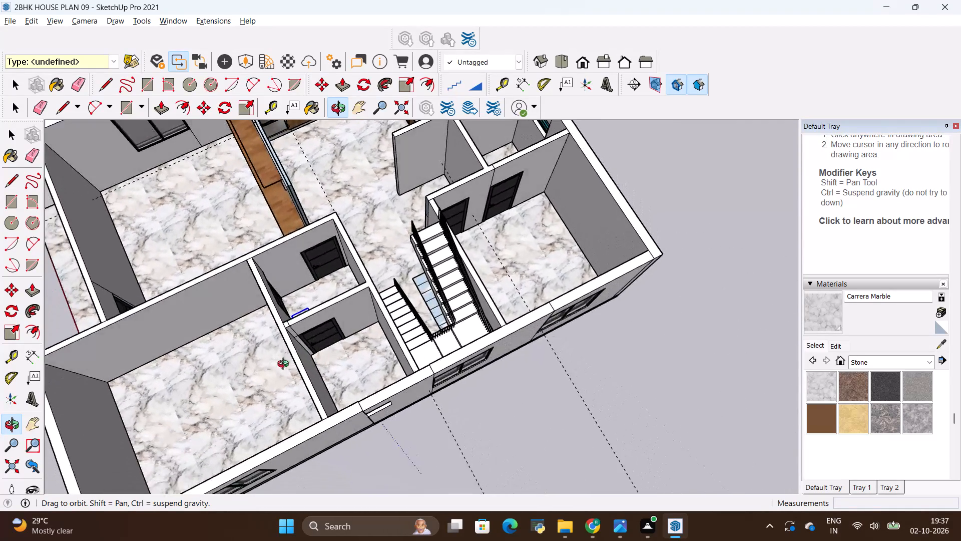
{"action": "middle_click_drag", "start_coordinate": [285, 365], "coordinate": [358, 340]}
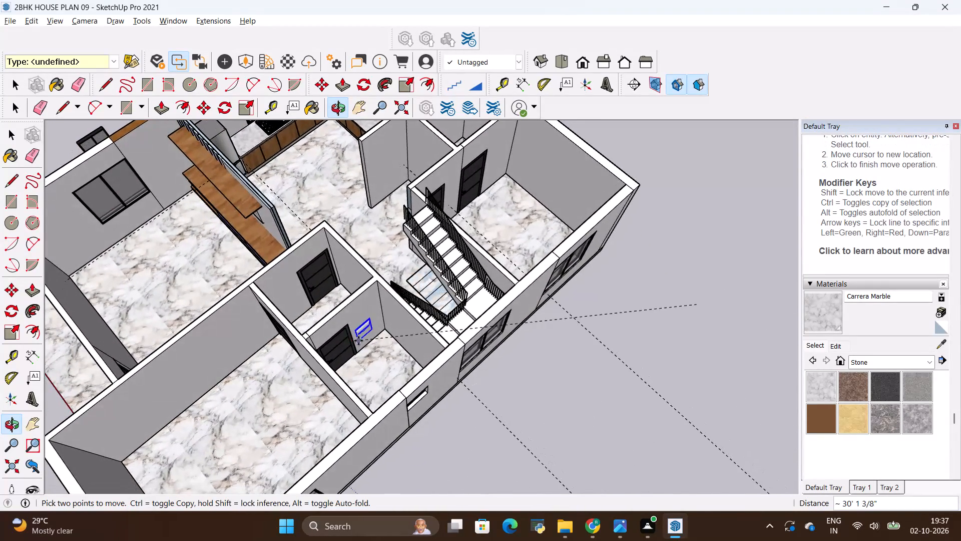
{"action": "scroll", "coordinate": [387, 378], "scroll_direction": "up", "scroll_amount": 11}
{"action": "middle_click_drag", "start_coordinate": [368, 433], "coordinate": [531, 470]}
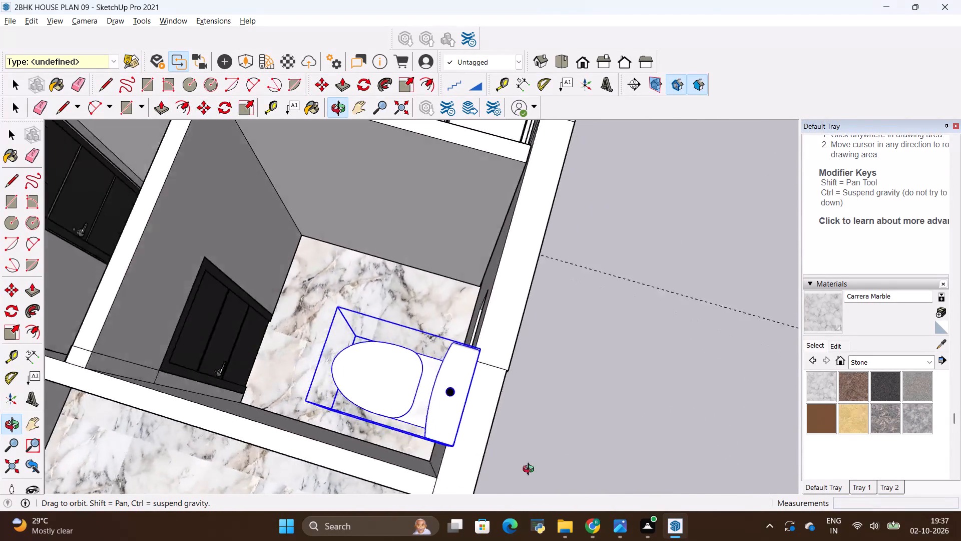
{"action": "middle_click_drag", "start_coordinate": [531, 470], "coordinate": [645, 398]}
{"action": "scroll", "coordinate": [477, 419], "scroll_direction": "up", "scroll_amount": 4}
{"action": "scroll", "coordinate": [449, 456], "scroll_direction": "up", "scroll_amount": 6}
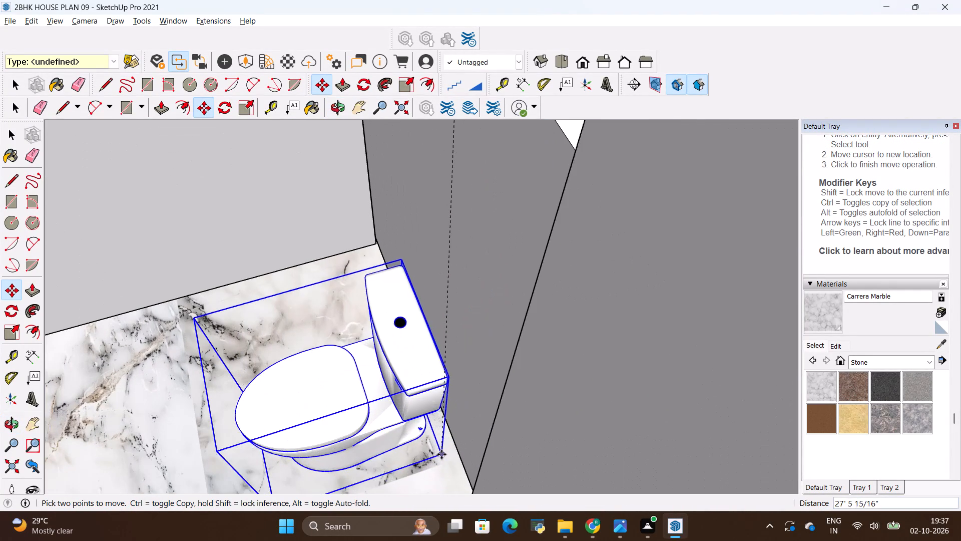
{"action": "left_click", "coordinate": [458, 454]}
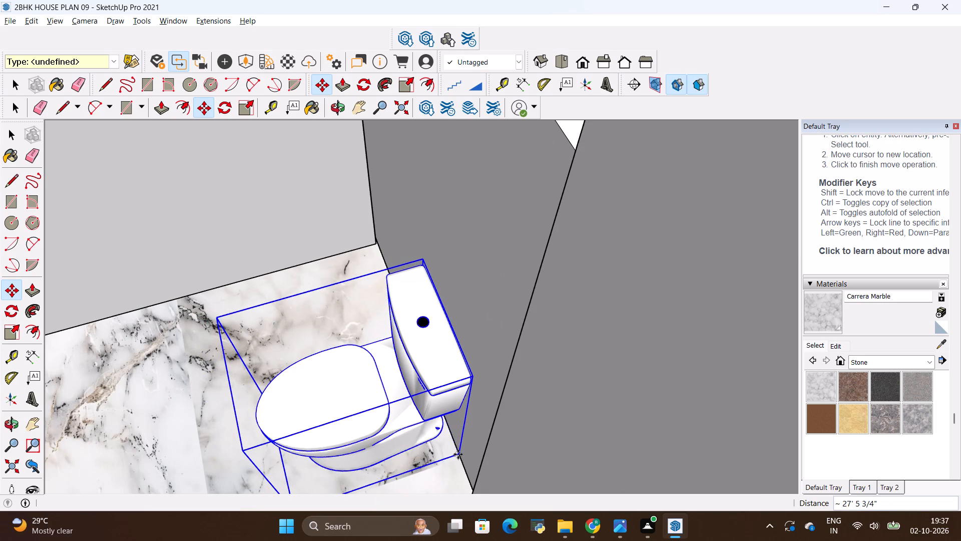
Scale the toilet up uniformly from its top front corner, deselect it and check its fit in the bathroom.
{"action": "scroll", "coordinate": [271, 310], "scroll_direction": "down", "scroll_amount": 4}
{"action": "scroll", "coordinate": [311, 313], "scroll_direction": "down", "scroll_amount": 6}
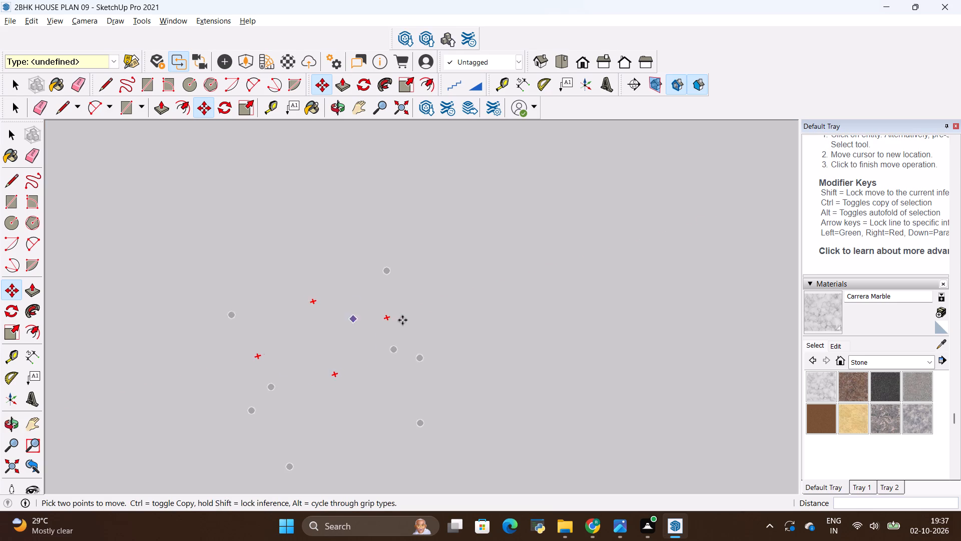
{"action": "scroll", "coordinate": [402, 320], "scroll_direction": "down", "scroll_amount": 20}
{"action": "scroll", "coordinate": [402, 320], "scroll_direction": "down", "scroll_amount": 8}
{"action": "scroll", "coordinate": [555, 332], "scroll_direction": "down", "scroll_amount": 13}
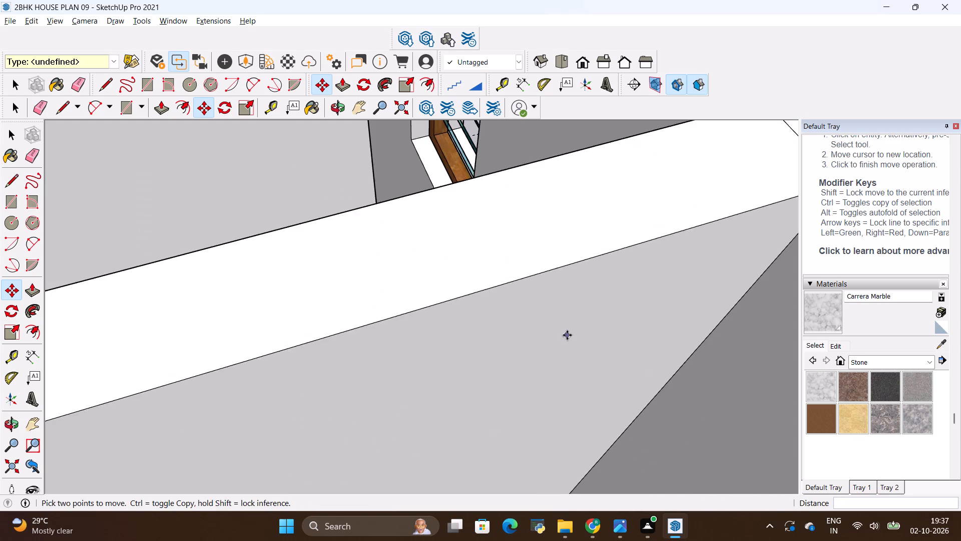
{"action": "scroll", "coordinate": [567, 335], "scroll_direction": "down", "scroll_amount": 3}
{"action": "middle_click_drag", "start_coordinate": [376, 251], "coordinate": [564, 269]}
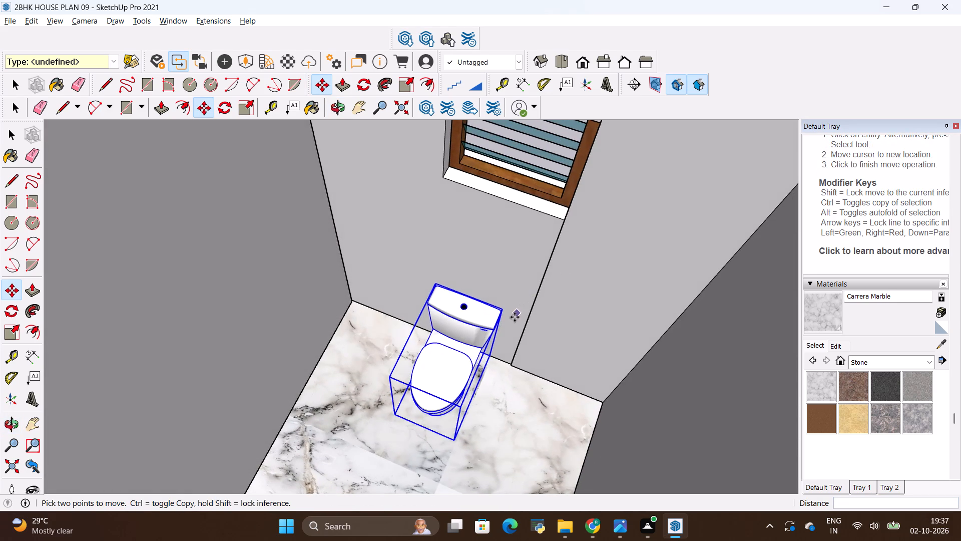
{"action": "key", "text": "s"}
{"action": "left_click", "coordinate": [461, 409]}
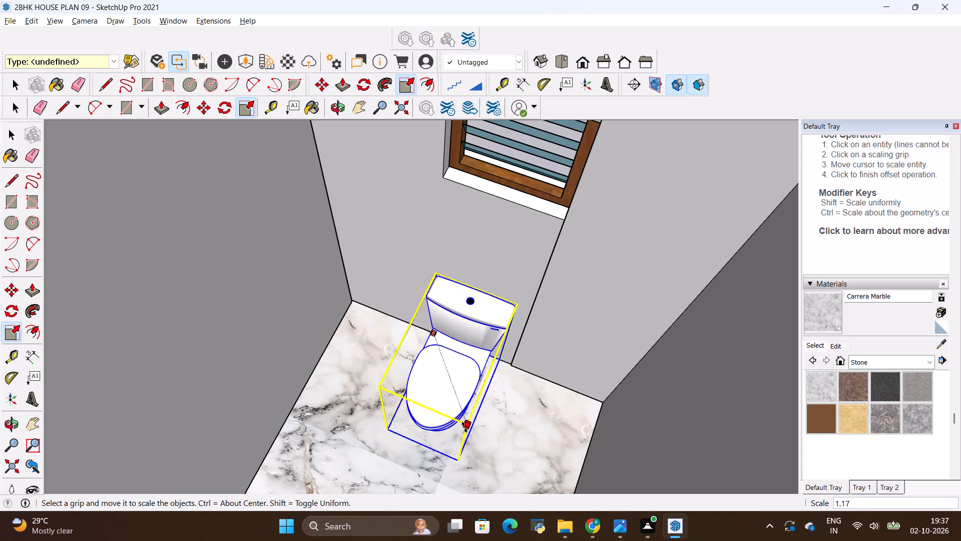
{"action": "left_click", "coordinate": [476, 451]}
{"action": "key", "text": "space"}
{"action": "left_click", "coordinate": [554, 331]}
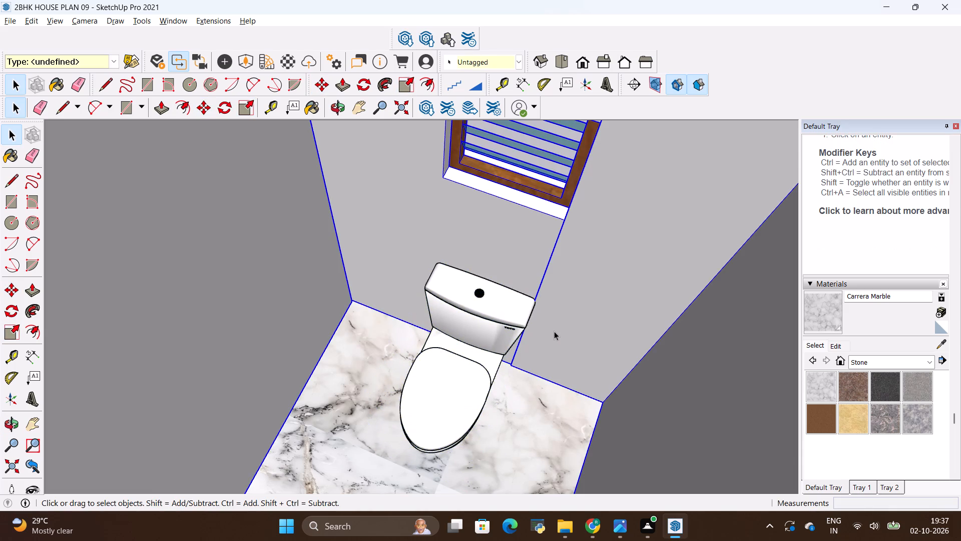
{"action": "scroll", "coordinate": [553, 335], "scroll_direction": "down", "scroll_amount": 10}
{"action": "left_click", "coordinate": [602, 206]}
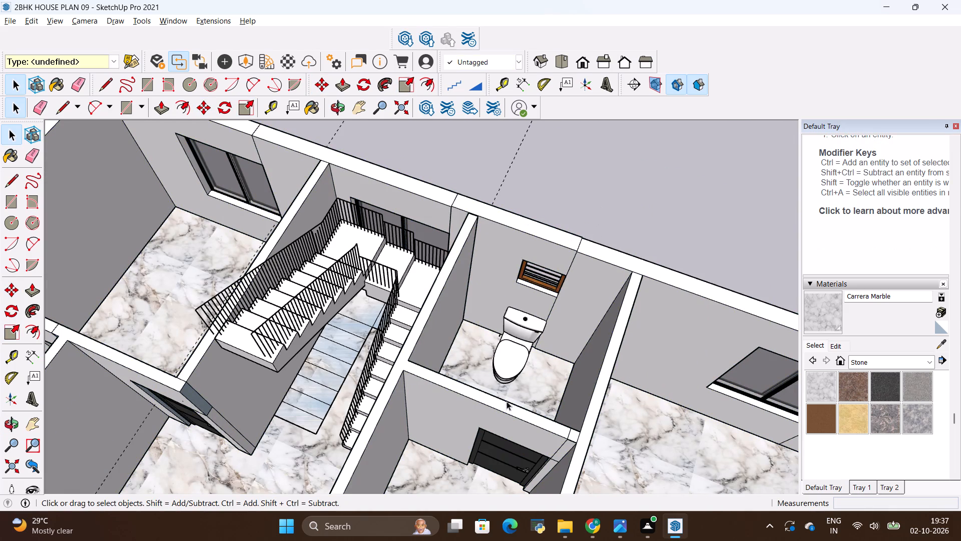
{"action": "scroll", "coordinate": [548, 361], "scroll_direction": "up", "scroll_amount": 2}
{"action": "scroll", "coordinate": [561, 299], "scroll_direction": "up", "scroll_amount": 3}
{"action": "scroll", "coordinate": [572, 170], "scroll_direction": "up", "scroll_amount": 3}
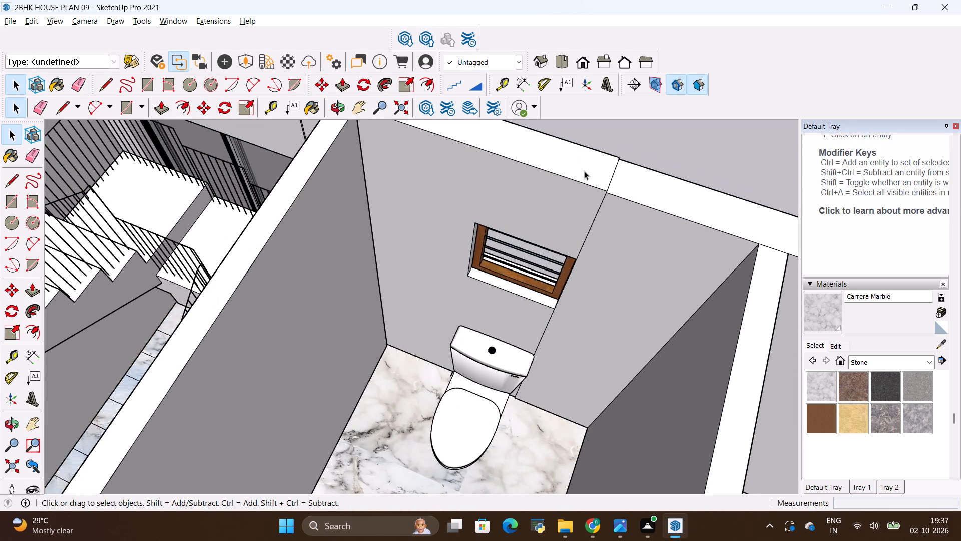
Examine the toilet's placement in the bathroom beside the staircase from several angles, including its position below the louvred window.
{"action": "scroll", "coordinate": [586, 248], "scroll_direction": "down", "scroll_amount": 4}
{"action": "middle_click_drag", "start_coordinate": [552, 398], "coordinate": [641, 365]}
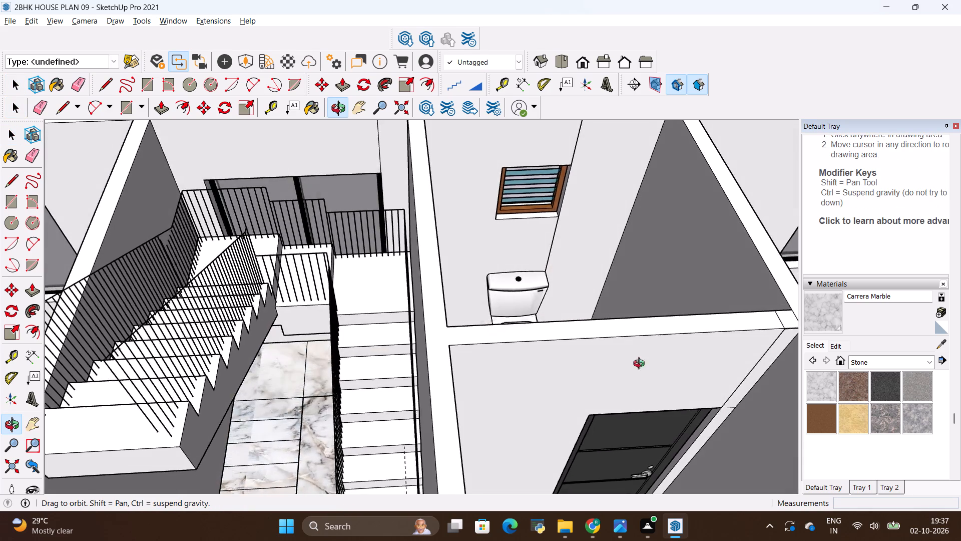
{"action": "middle_click_drag", "start_coordinate": [641, 365], "coordinate": [549, 392]}
{"action": "scroll", "coordinate": [483, 374], "scroll_direction": "up", "scroll_amount": 10}
{"action": "middle_click_drag", "start_coordinate": [533, 394], "coordinate": [527, 250]}
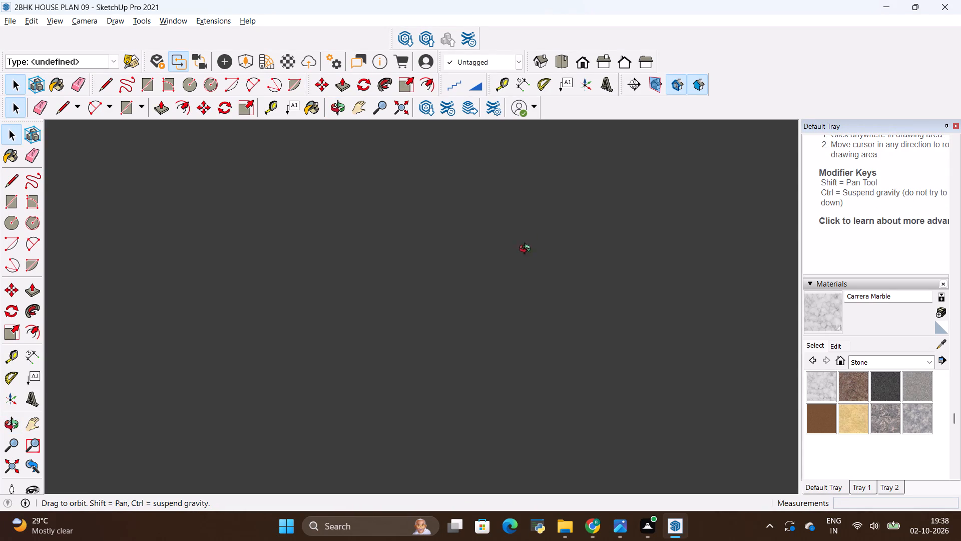
{"action": "middle_click_drag", "start_coordinate": [527, 250], "coordinate": [535, 348]}
{"action": "scroll", "coordinate": [538, 386], "scroll_direction": "down", "scroll_amount": 18}
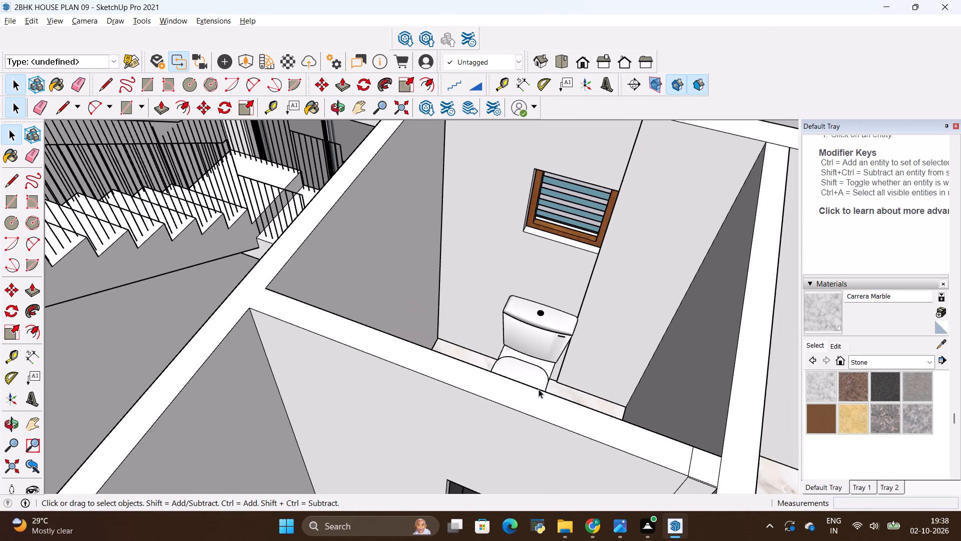
{"action": "scroll", "coordinate": [504, 437], "scroll_direction": "down", "scroll_amount": 10}
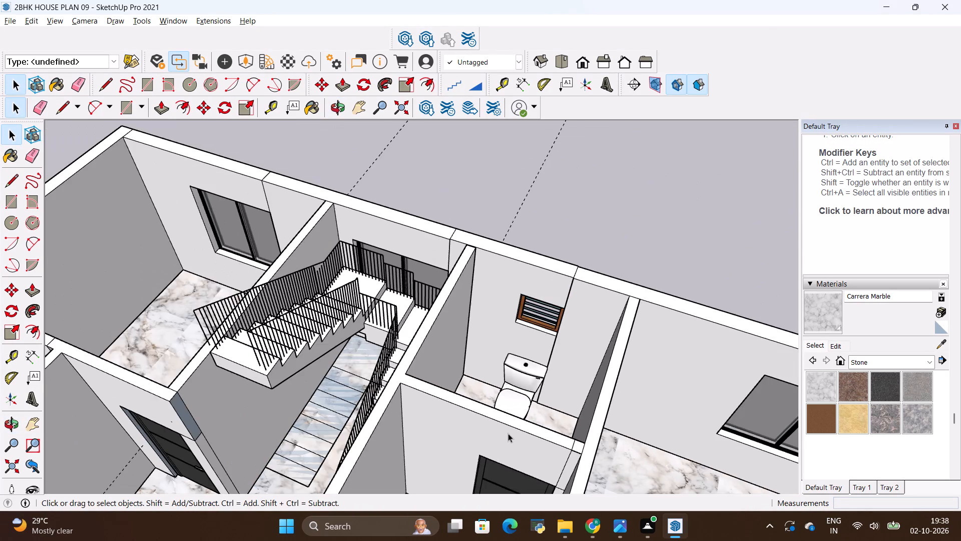
Review the whole house from the opposite side, examining the living room TV unit, the kitchen with its appliances and the remaining rooms.
{"action": "scroll", "coordinate": [513, 353], "scroll_direction": "down", "scroll_amount": 5}
{"action": "scroll", "coordinate": [424, 221], "scroll_direction": "down", "scroll_amount": 5}
{"action": "scroll", "coordinate": [501, 248], "scroll_direction": "down", "scroll_amount": 6}
{"action": "middle_click_drag", "start_coordinate": [588, 387], "coordinate": [511, 421]}
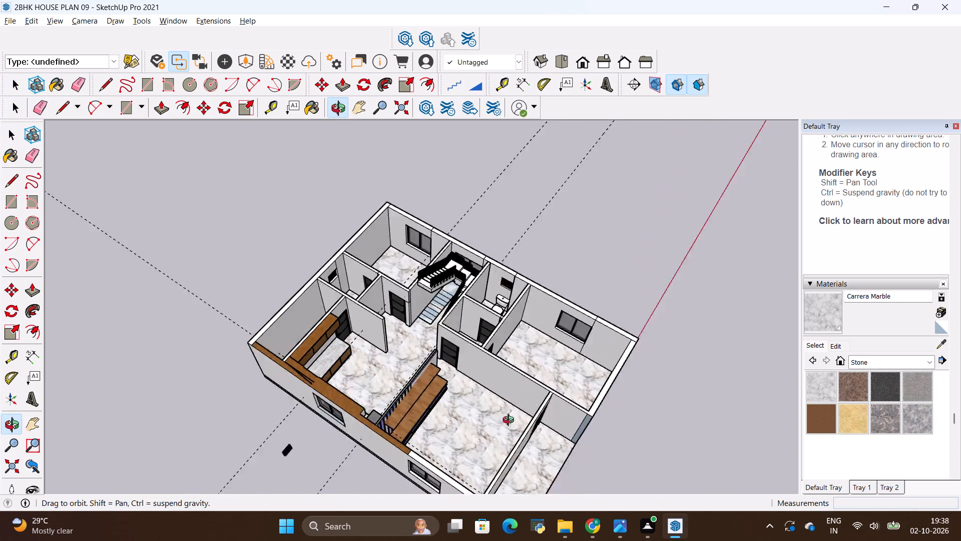
{"action": "middle_click_drag", "start_coordinate": [511, 421], "coordinate": [219, 420]}
{"action": "scroll", "coordinate": [331, 359], "scroll_direction": "up", "scroll_amount": 5}
{"action": "middle_click_drag", "start_coordinate": [400, 431], "coordinate": [252, 345]}
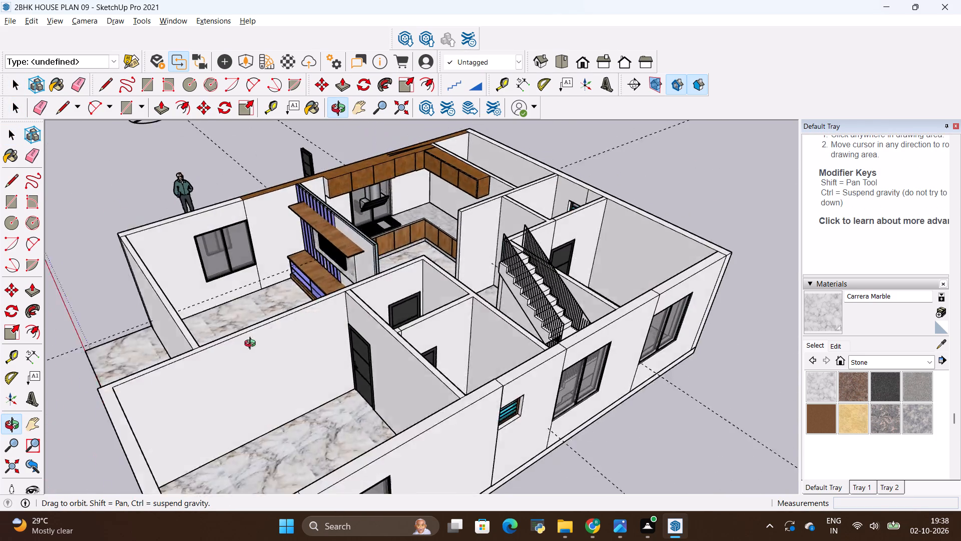
{"action": "middle_click_drag", "start_coordinate": [252, 345], "coordinate": [252, 383]}
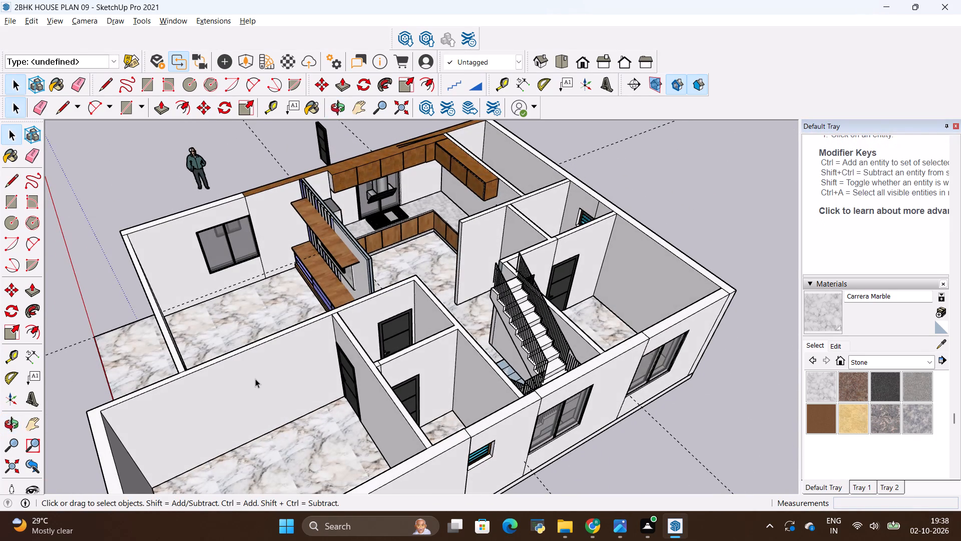
{"action": "scroll", "coordinate": [272, 285], "scroll_direction": "up", "scroll_amount": 4}
{"action": "scroll", "coordinate": [384, 265], "scroll_direction": "up", "scroll_amount": 3}
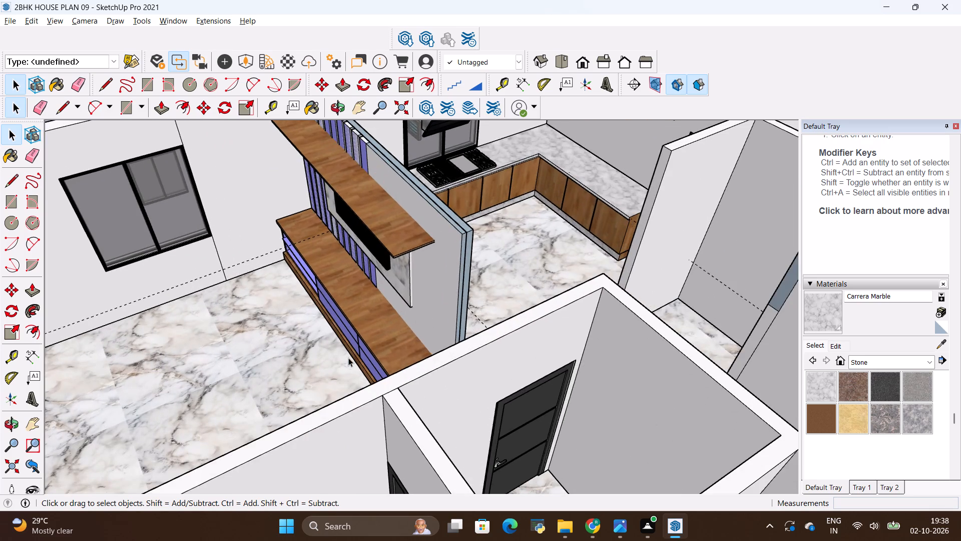
{"action": "scroll", "coordinate": [348, 358], "scroll_direction": "down", "scroll_amount": 8}
{"action": "scroll", "coordinate": [265, 224], "scroll_direction": "up", "scroll_amount": 5}
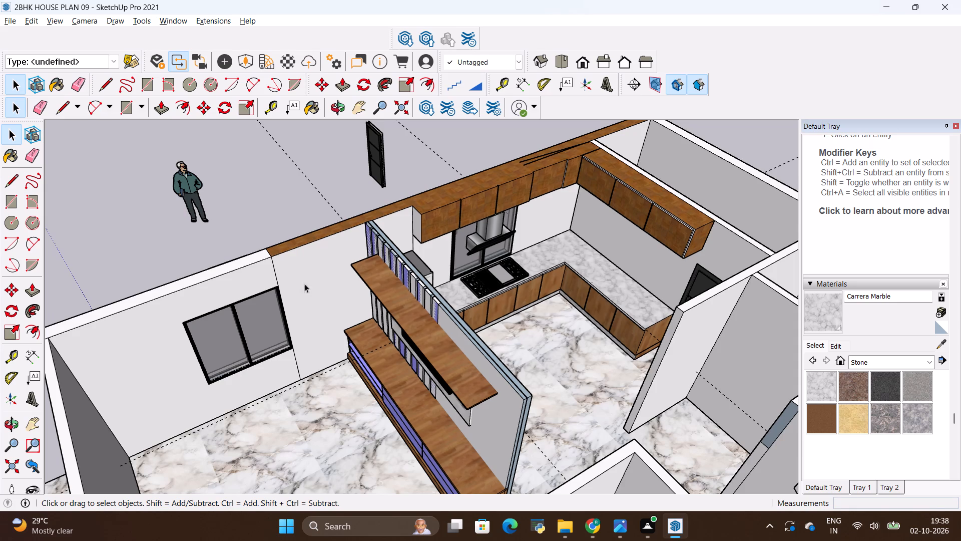
{"action": "scroll", "coordinate": [363, 265], "scroll_direction": "up", "scroll_amount": 3}
{"action": "scroll", "coordinate": [406, 183], "scroll_direction": "up", "scroll_amount": 2}
{"action": "scroll", "coordinate": [470, 152], "scroll_direction": "up", "scroll_amount": 3}
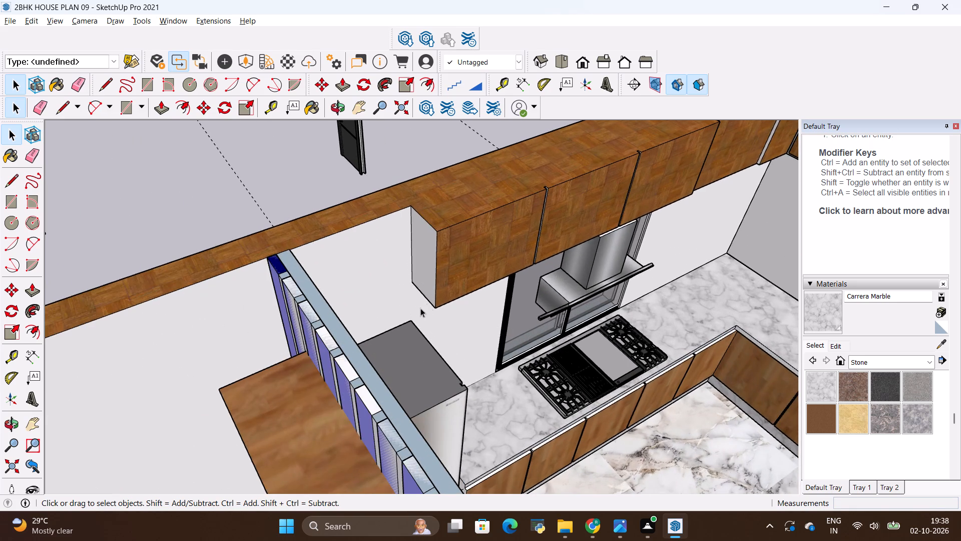
{"action": "scroll", "coordinate": [410, 305], "scroll_direction": "down", "scroll_amount": 13}
{"action": "scroll", "coordinate": [402, 436], "scroll_direction": "up", "scroll_amount": 4}
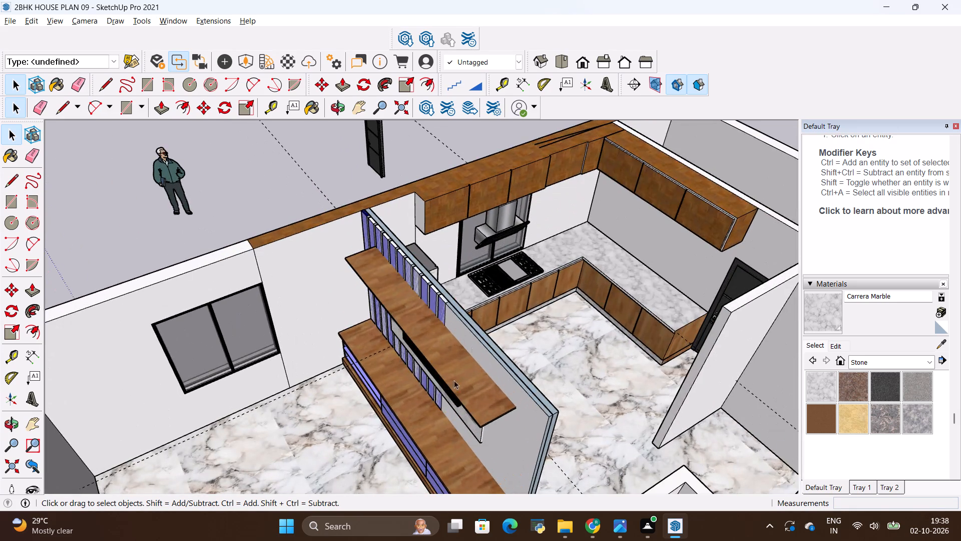
{"action": "scroll", "coordinate": [488, 316], "scroll_direction": "up", "scroll_amount": 11}
{"action": "scroll", "coordinate": [436, 343], "scroll_direction": "down", "scroll_amount": 5}
{"action": "scroll", "coordinate": [415, 298], "scroll_direction": "up", "scroll_amount": 8}
{"action": "scroll", "coordinate": [409, 302], "scroll_direction": "down", "scroll_amount": 20}
{"action": "scroll", "coordinate": [409, 302], "scroll_direction": "down", "scroll_amount": 2}
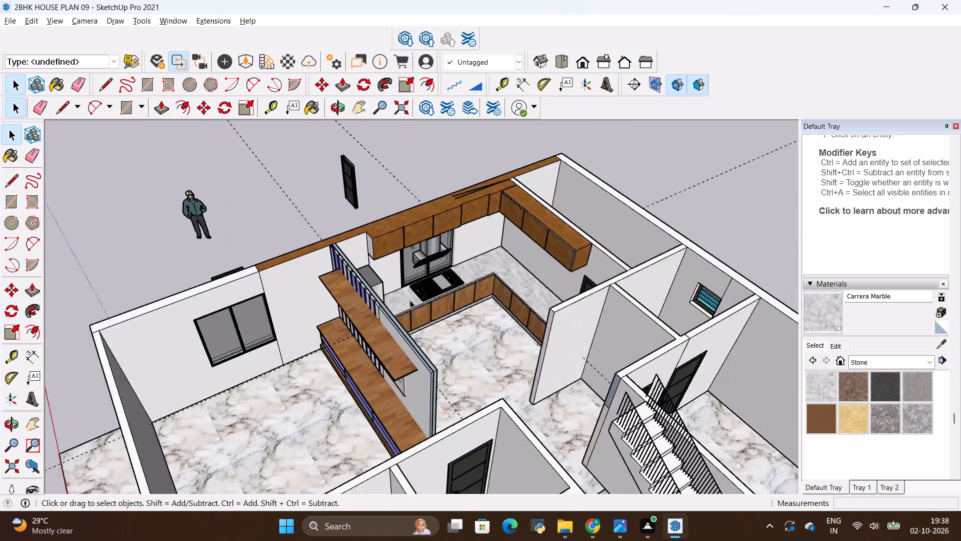
{"action": "scroll", "coordinate": [410, 300], "scroll_direction": "down", "scroll_amount": 8}
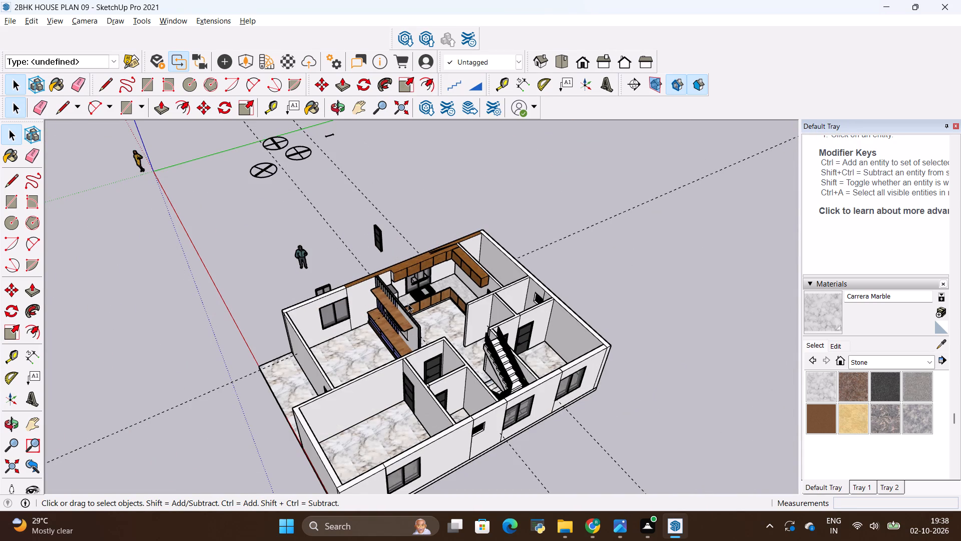
{"action": "scroll", "coordinate": [414, 361], "scroll_direction": "up", "scroll_amount": 3}
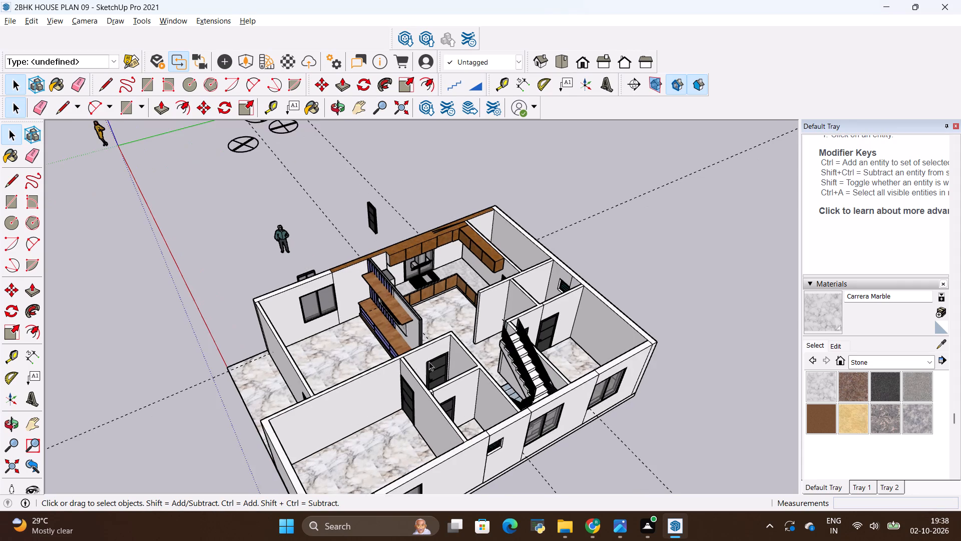
{"action": "scroll", "coordinate": [429, 362], "scroll_direction": "up", "scroll_amount": 2}
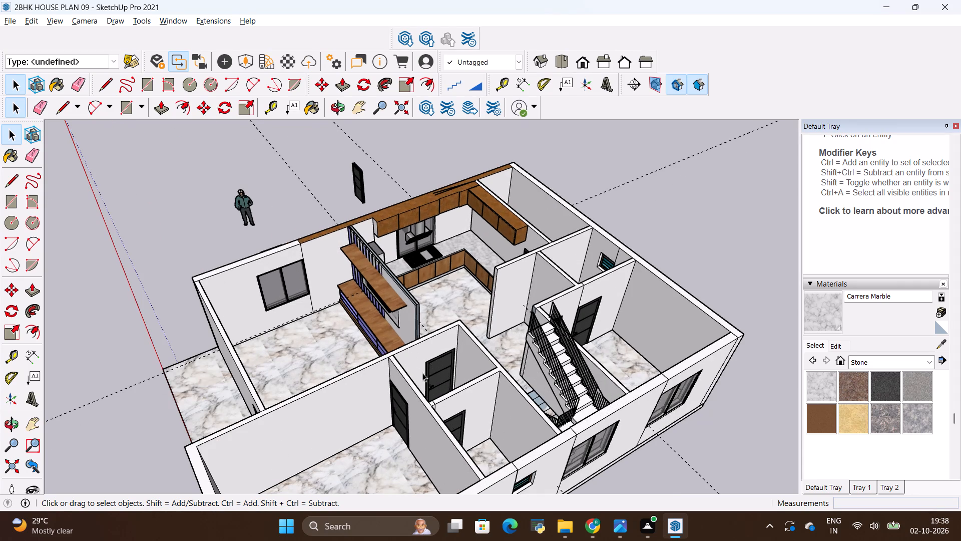
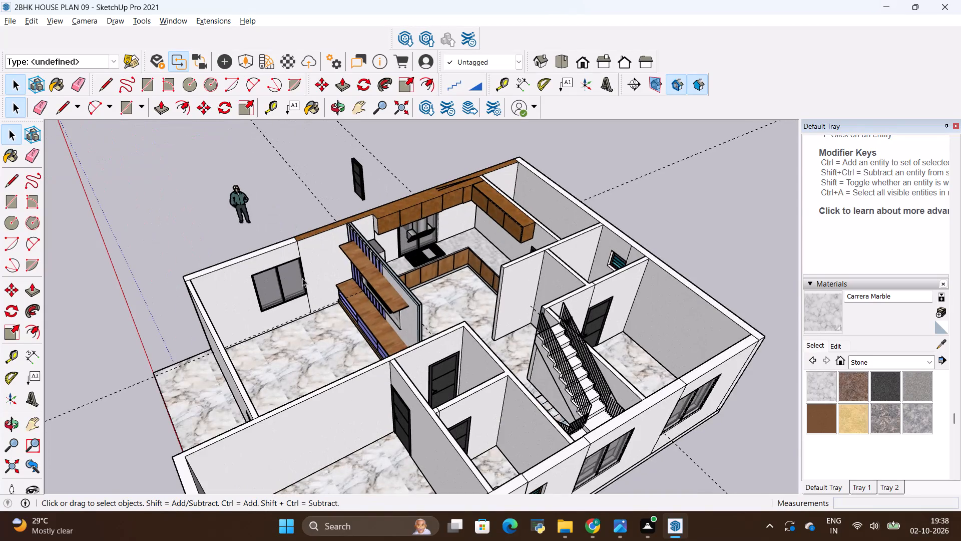
Import the Senza sofa model from the ALL 3D WAREHOUSE ITEMS folder and place it on open ground outside the house.
{"action": "scroll", "coordinate": [397, 303], "scroll_direction": "up", "scroll_amount": 3}
{"action": "scroll", "coordinate": [402, 277], "scroll_direction": "down", "scroll_amount": 5}
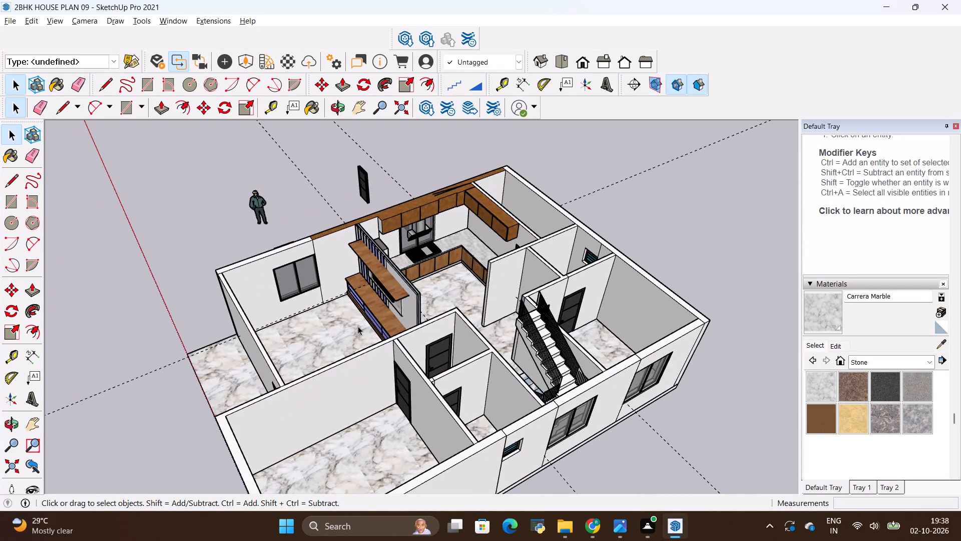
{"action": "left_click", "coordinate": [2, 14]}
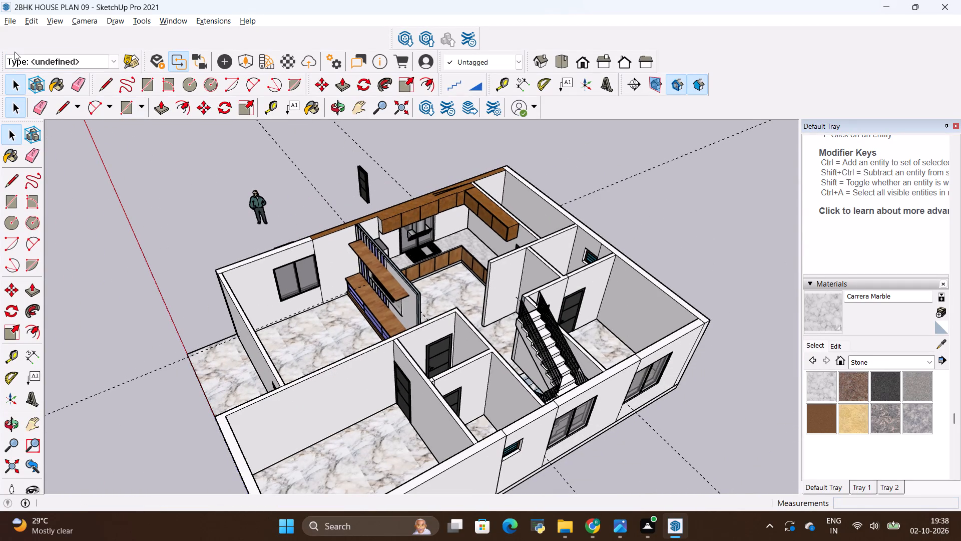
{"action": "left_click", "coordinate": [14, 15]}
{"action": "left_click", "coordinate": [66, 227]}
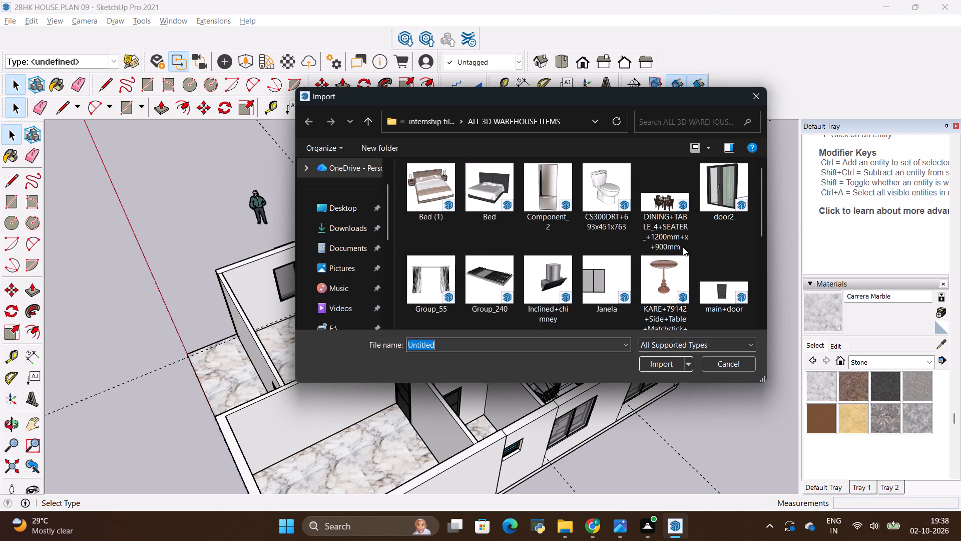
{"action": "scroll", "coordinate": [659, 237], "scroll_direction": "down", "scroll_amount": 3}
{"action": "scroll", "coordinate": [659, 237], "scroll_direction": "up", "scroll_amount": 1}
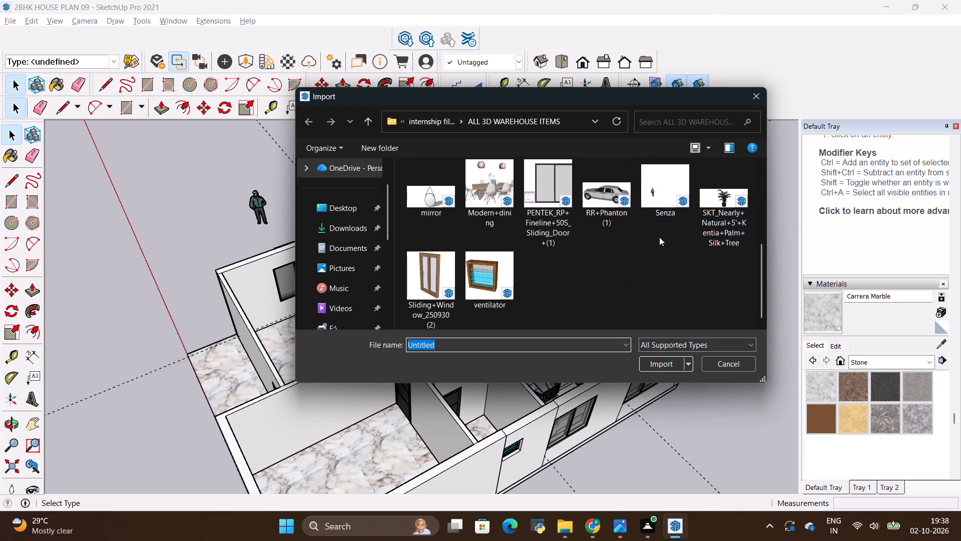
{"action": "scroll", "coordinate": [659, 237], "scroll_direction": "down", "scroll_amount": 3}
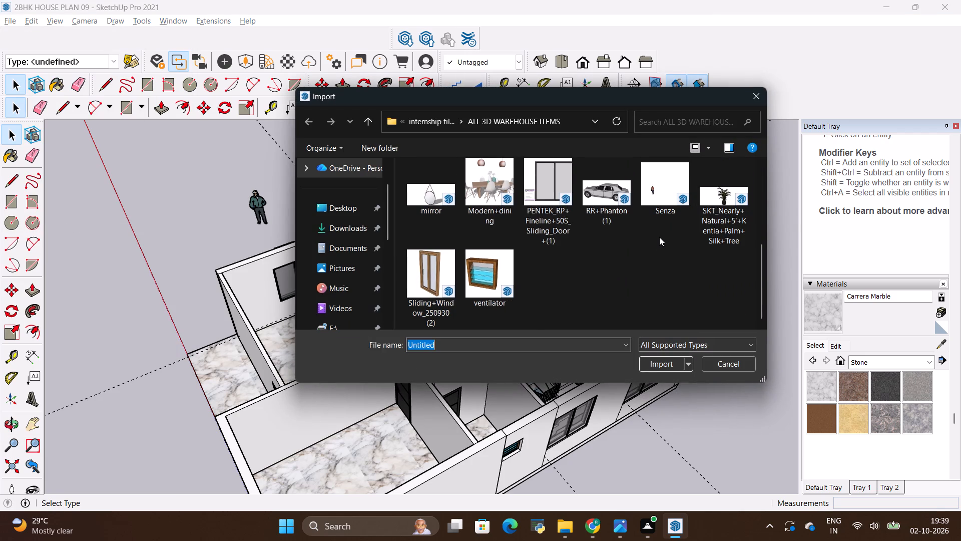
{"action": "scroll", "coordinate": [659, 237], "scroll_direction": "up", "scroll_amount": 2}
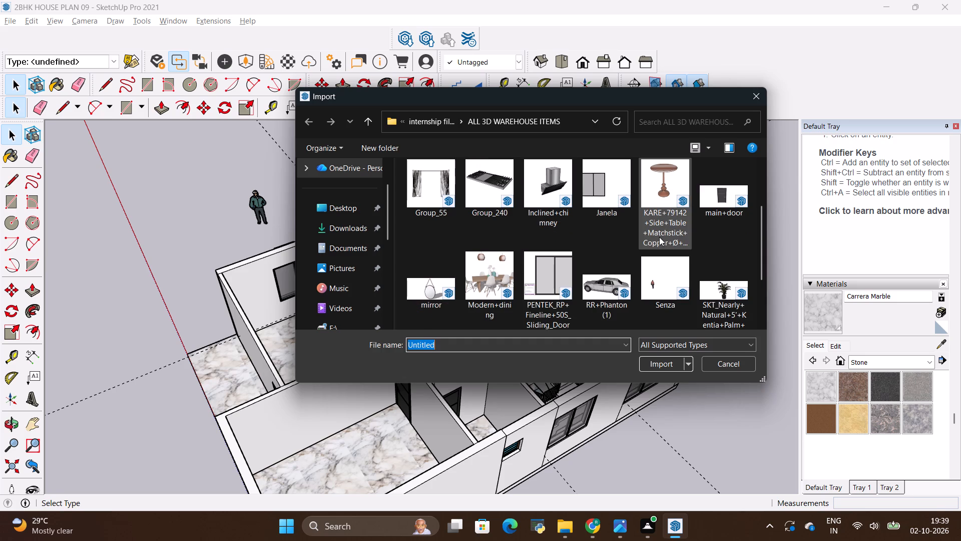
{"action": "scroll", "coordinate": [659, 237], "scroll_direction": "down", "scroll_amount": 1}
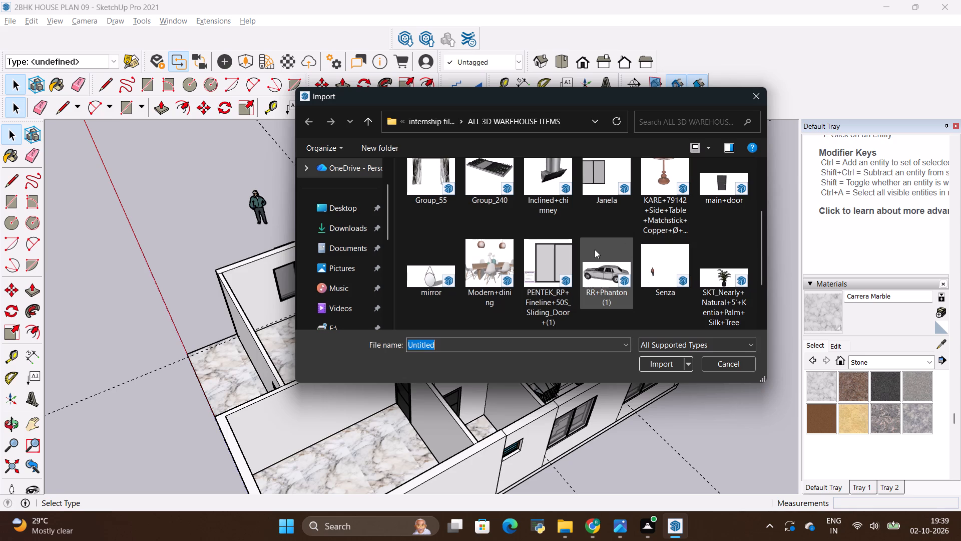
{"action": "scroll", "coordinate": [595, 249], "scroll_direction": "down", "scroll_amount": 3}
{"action": "scroll", "coordinate": [595, 249], "scroll_direction": "up", "scroll_amount": 1}
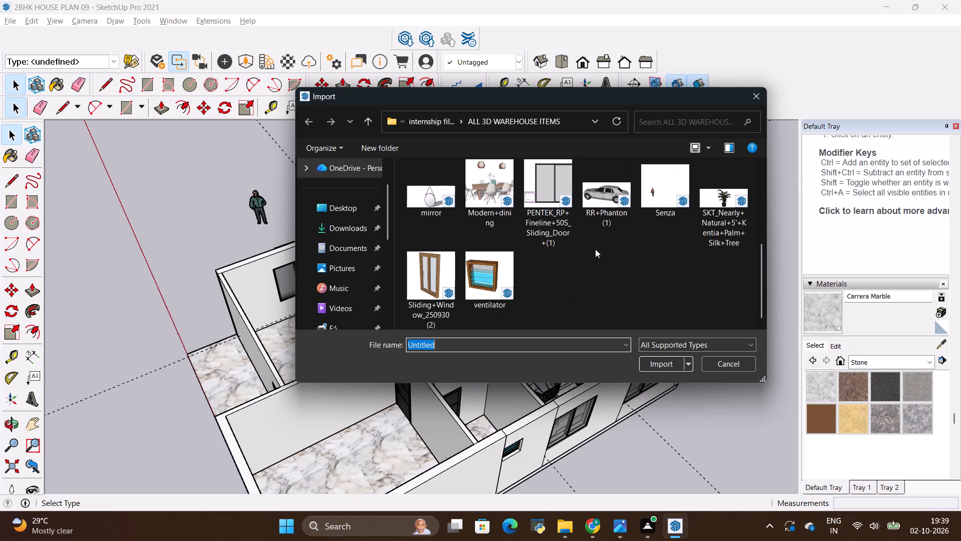
{"action": "scroll", "coordinate": [595, 249], "scroll_direction": "up", "scroll_amount": 1}
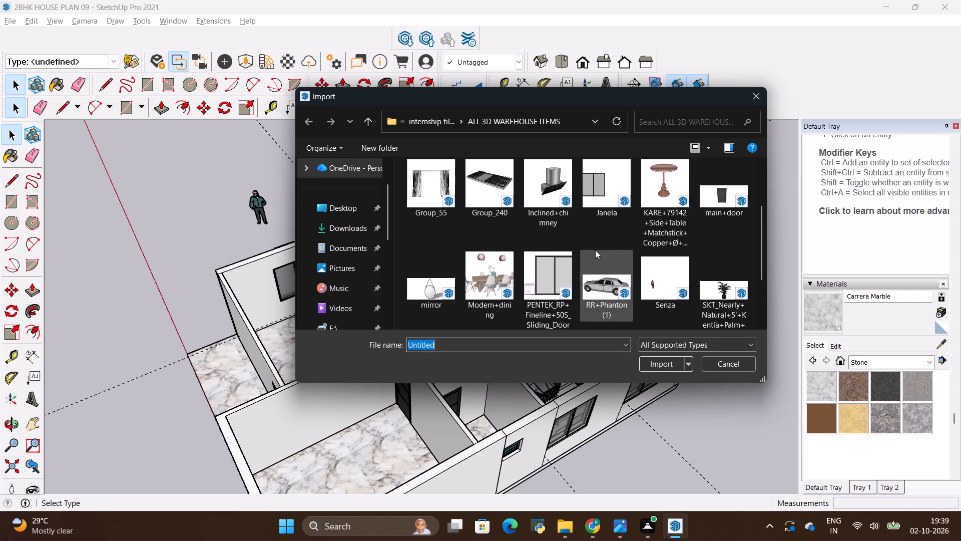
{"action": "left_click", "coordinate": [665, 276]}
{"action": "left_click", "coordinate": [661, 367]}
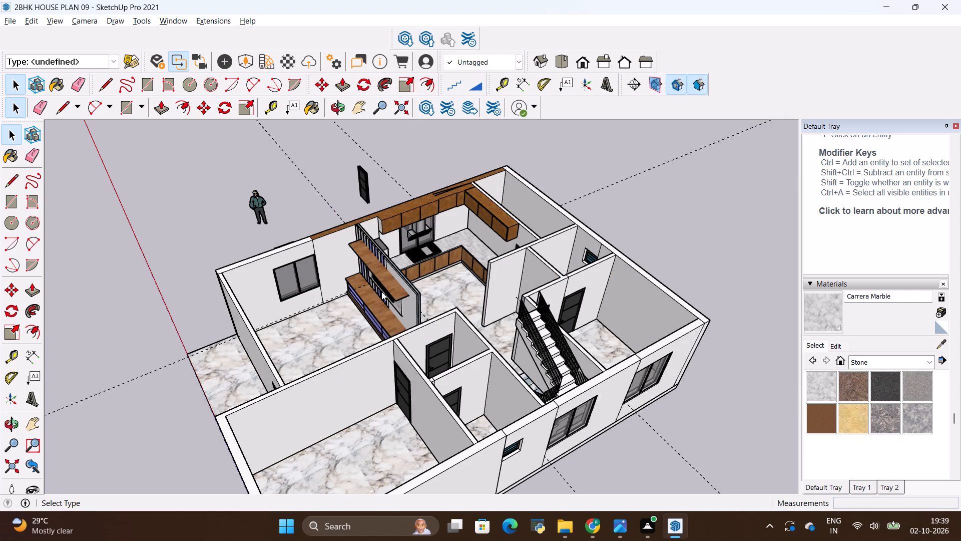
{"action": "scroll", "coordinate": [215, 272], "scroll_direction": "down", "scroll_amount": 3}
{"action": "left_click", "coordinate": [154, 235]}
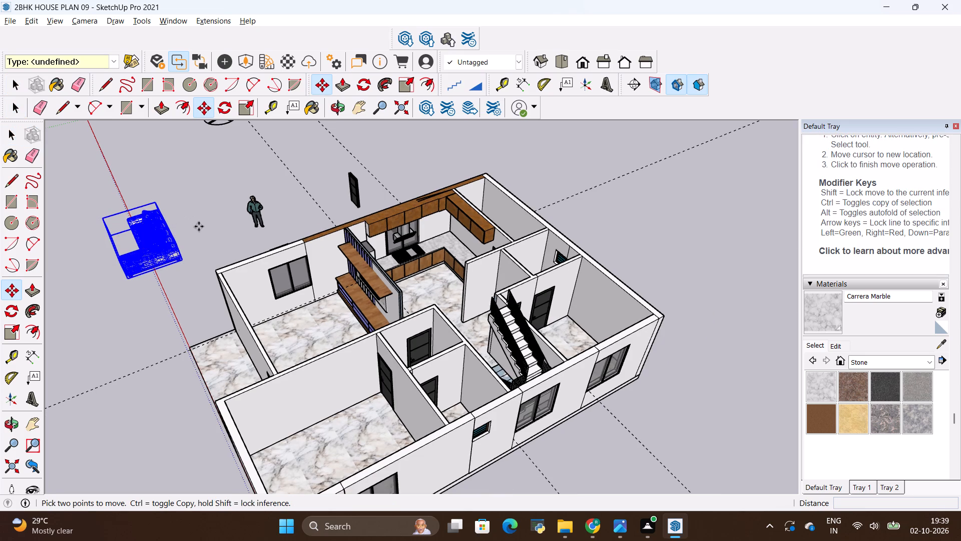
{"action": "left_click", "coordinate": [199, 226]}
{"action": "key", "text": "space"}
{"action": "left_click", "coordinate": [199, 227]}
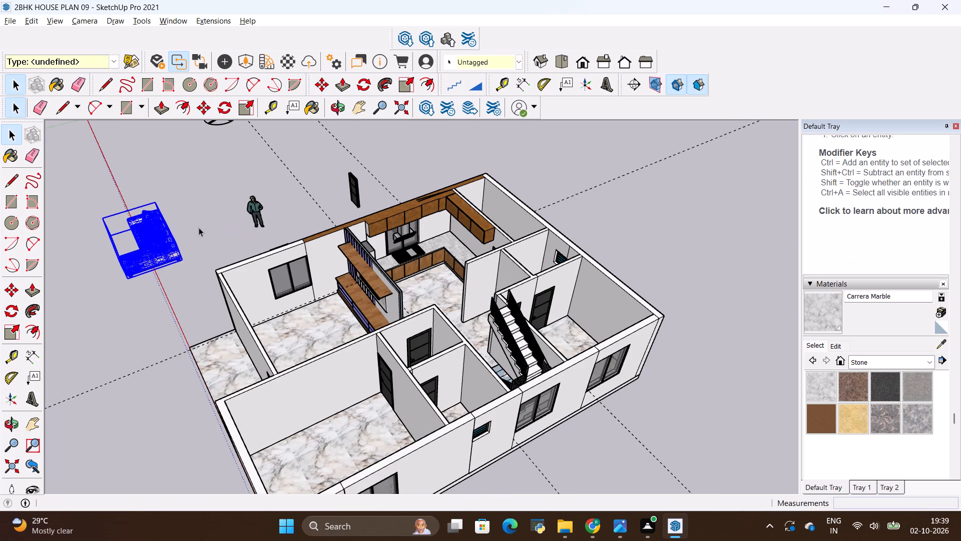
Rotate the Senza sofa 180° in plan on the ground outside the house and deselect it.
{"action": "scroll", "coordinate": [147, 247], "scroll_direction": "up", "scroll_amount": 8}
{"action": "left_click", "coordinate": [147, 245]}
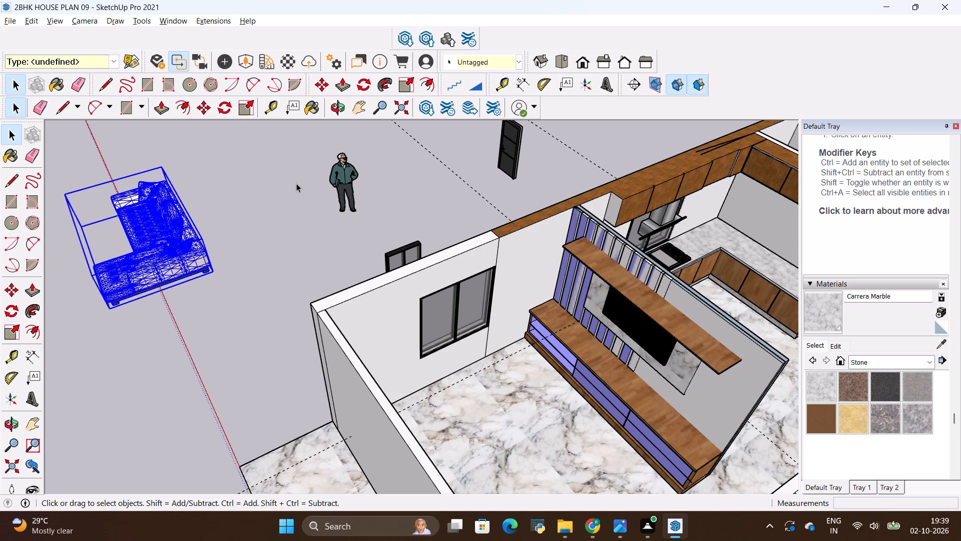
{"action": "left_click", "coordinate": [365, 79]}
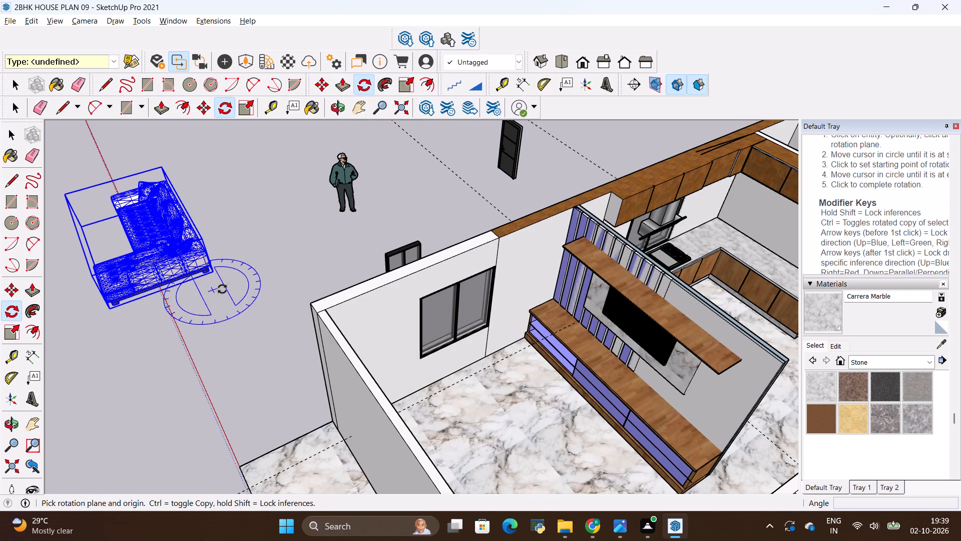
{"action": "left_click", "coordinate": [223, 289]}
{"action": "left_click", "coordinate": [248, 344]}
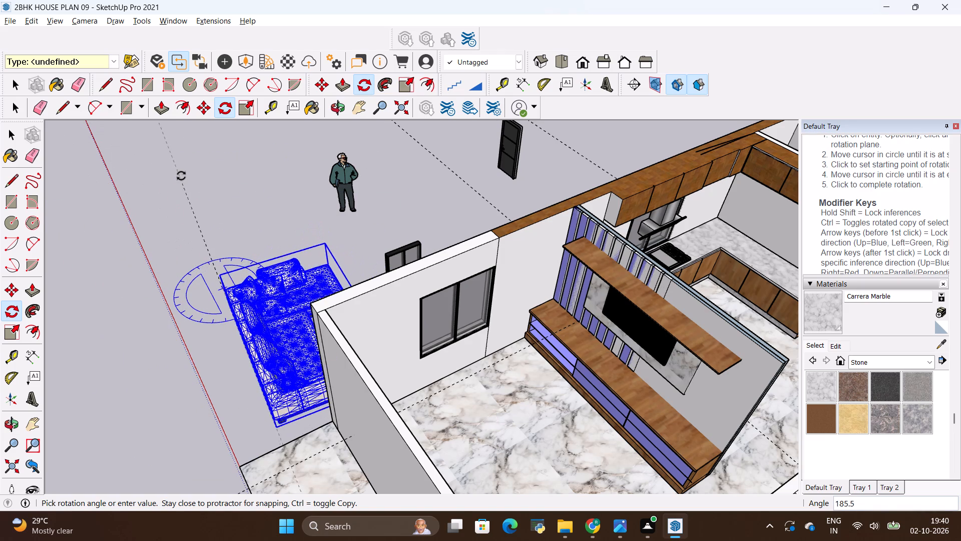
{"action": "left_click", "coordinate": [170, 181]}
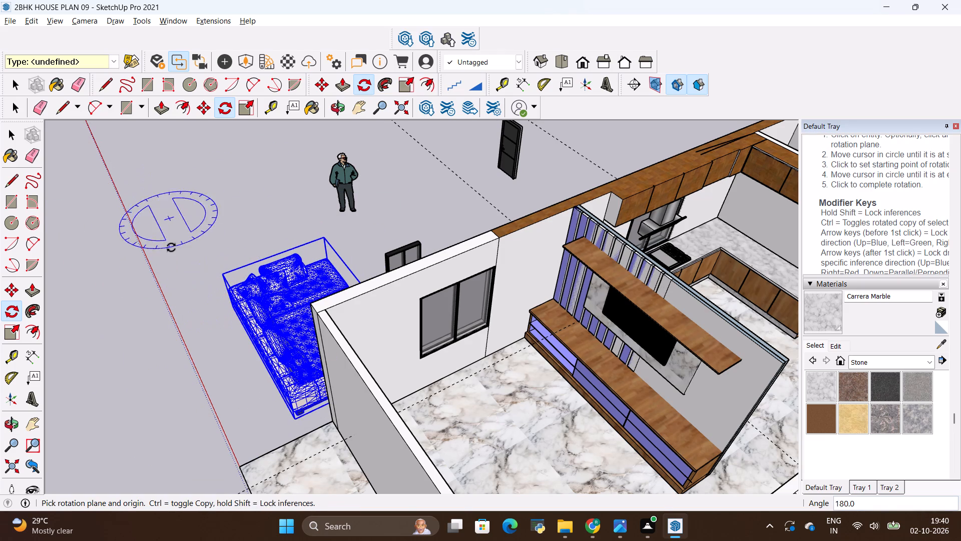
{"action": "key", "text": "space"}
{"action": "left_click", "coordinate": [171, 255]}
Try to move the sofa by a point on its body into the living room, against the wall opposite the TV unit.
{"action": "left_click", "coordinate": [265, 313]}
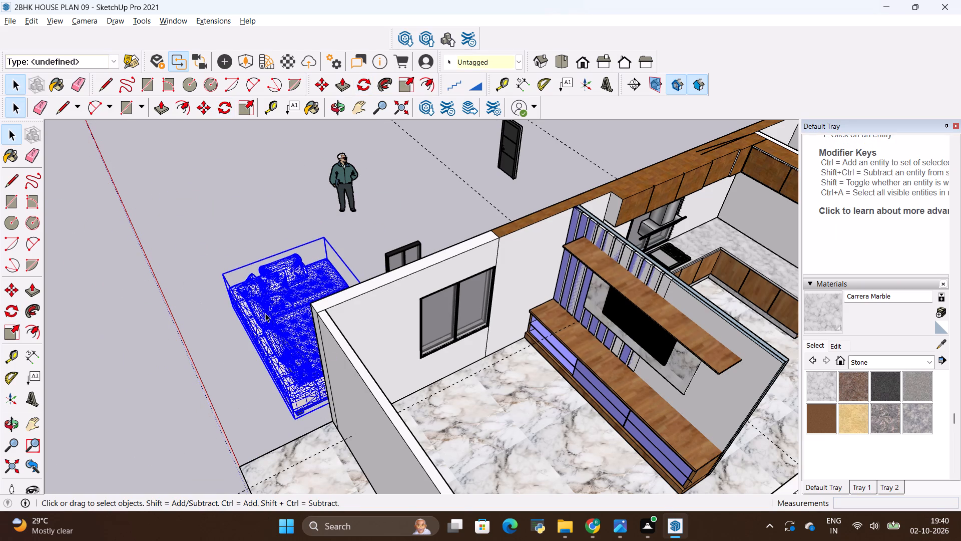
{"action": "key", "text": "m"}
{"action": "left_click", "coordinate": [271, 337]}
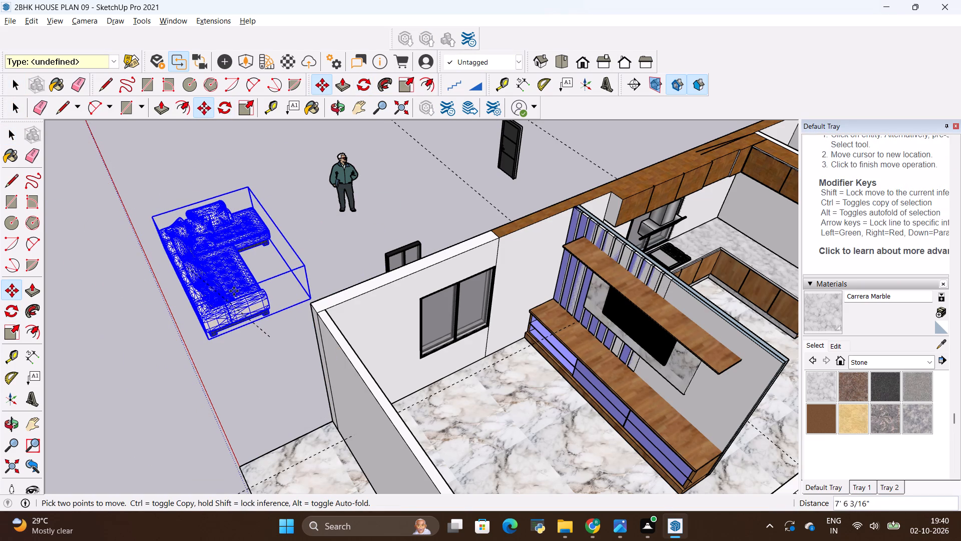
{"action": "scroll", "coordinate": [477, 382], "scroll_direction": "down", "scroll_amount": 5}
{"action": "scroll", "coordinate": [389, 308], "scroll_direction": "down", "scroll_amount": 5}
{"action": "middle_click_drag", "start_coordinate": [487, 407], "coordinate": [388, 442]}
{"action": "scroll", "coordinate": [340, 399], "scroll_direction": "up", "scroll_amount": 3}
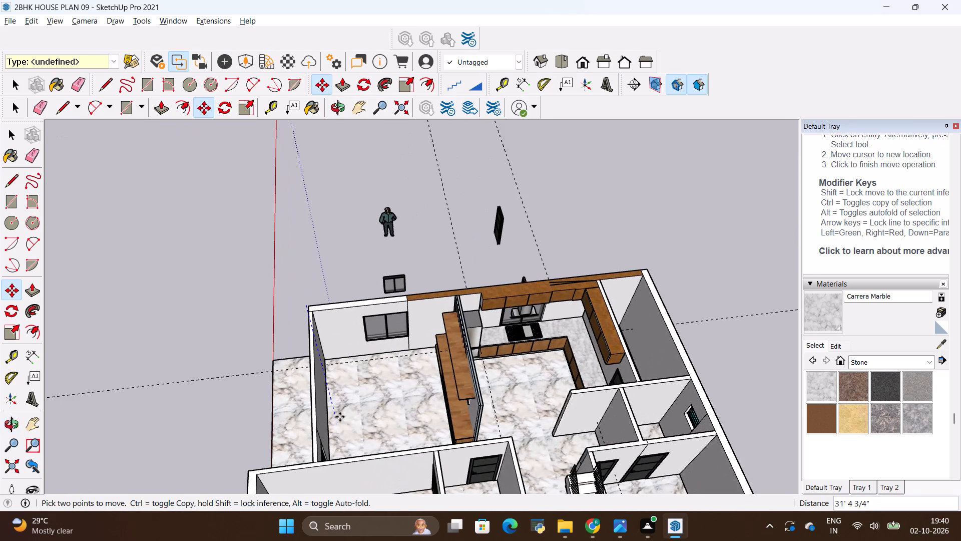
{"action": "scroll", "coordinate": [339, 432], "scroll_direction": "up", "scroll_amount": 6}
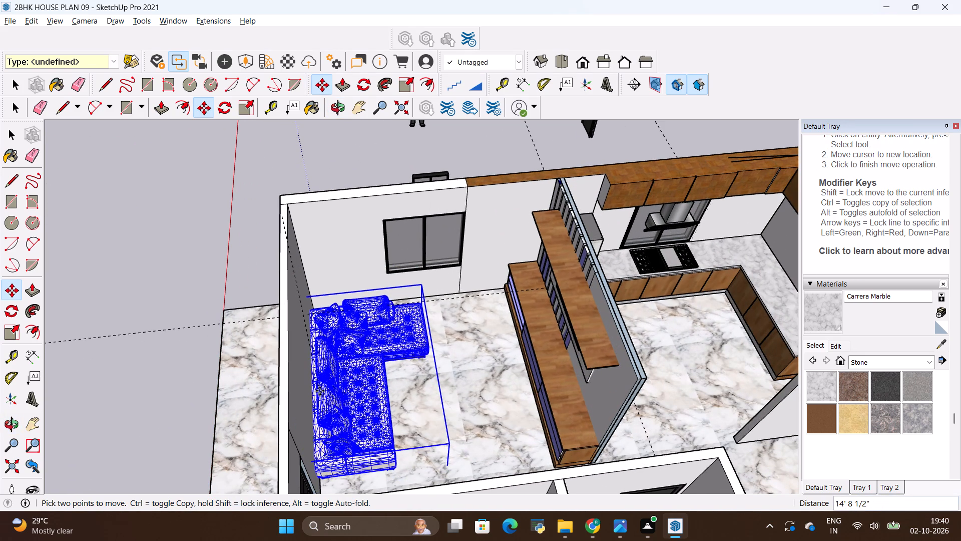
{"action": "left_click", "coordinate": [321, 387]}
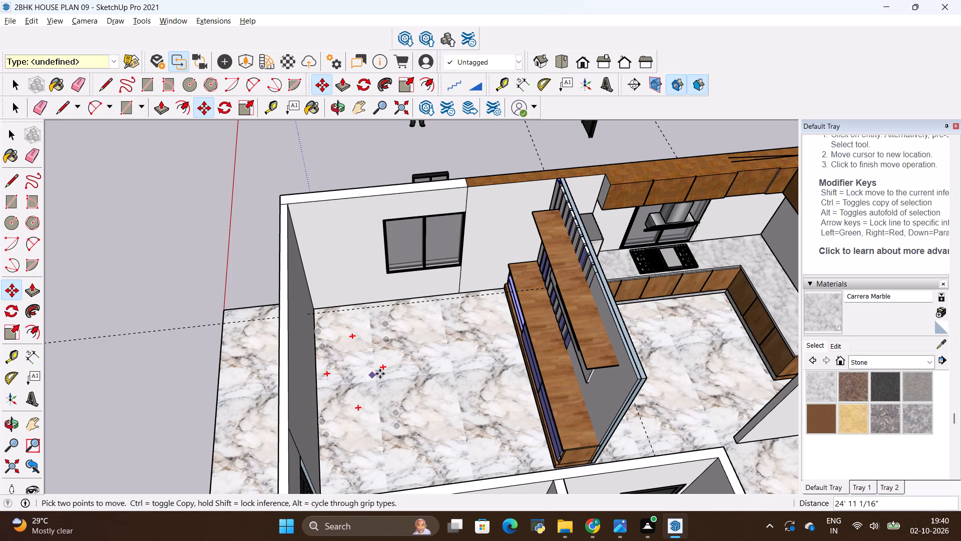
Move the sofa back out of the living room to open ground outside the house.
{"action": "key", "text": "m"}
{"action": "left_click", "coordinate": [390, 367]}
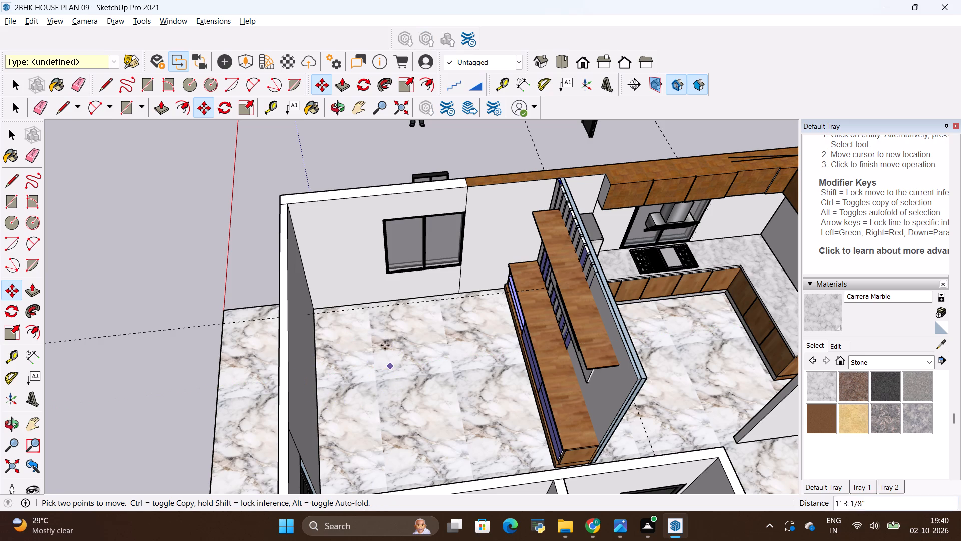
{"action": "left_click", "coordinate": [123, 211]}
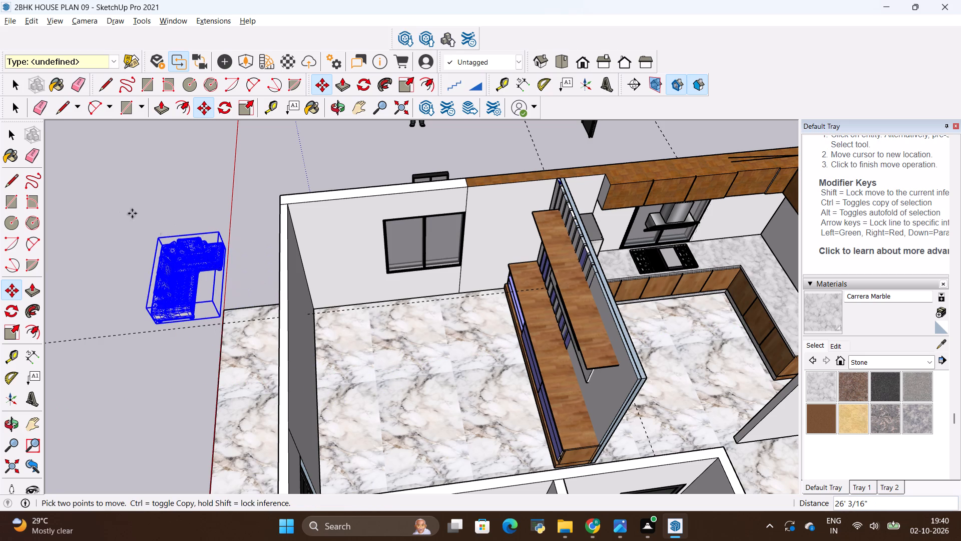
Move the sofa by its bottom corner onto the living room floor, with its back along the wall opposite the TV unit.
{"action": "key", "text": "m"}
{"action": "scroll", "coordinate": [205, 333], "scroll_direction": "up", "scroll_amount": 3}
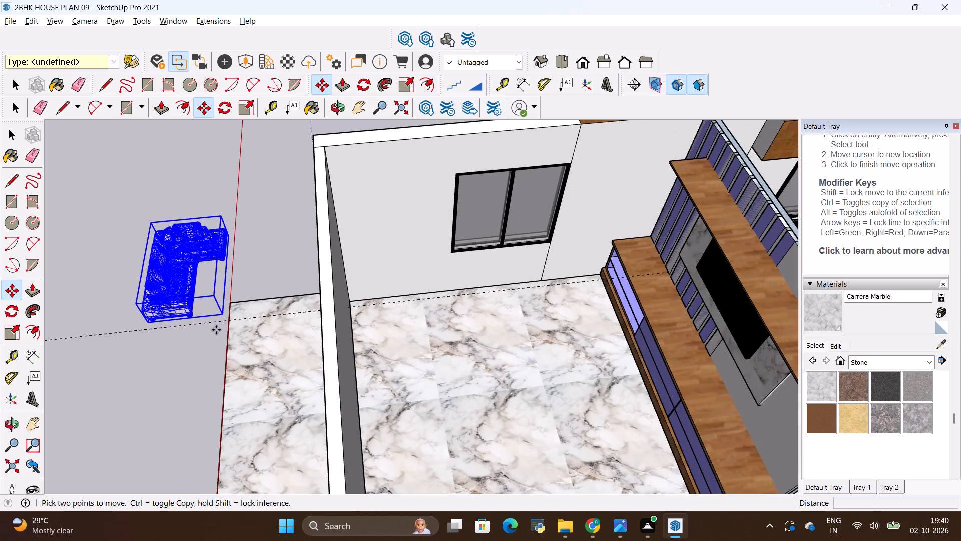
{"action": "scroll", "coordinate": [221, 323], "scroll_direction": "up", "scroll_amount": 1}
{"action": "left_click", "coordinate": [223, 312]}
{"action": "scroll", "coordinate": [150, 309], "scroll_direction": "down", "scroll_amount": 5}
{"action": "scroll", "coordinate": [221, 267], "scroll_direction": "down", "scroll_amount": 5}
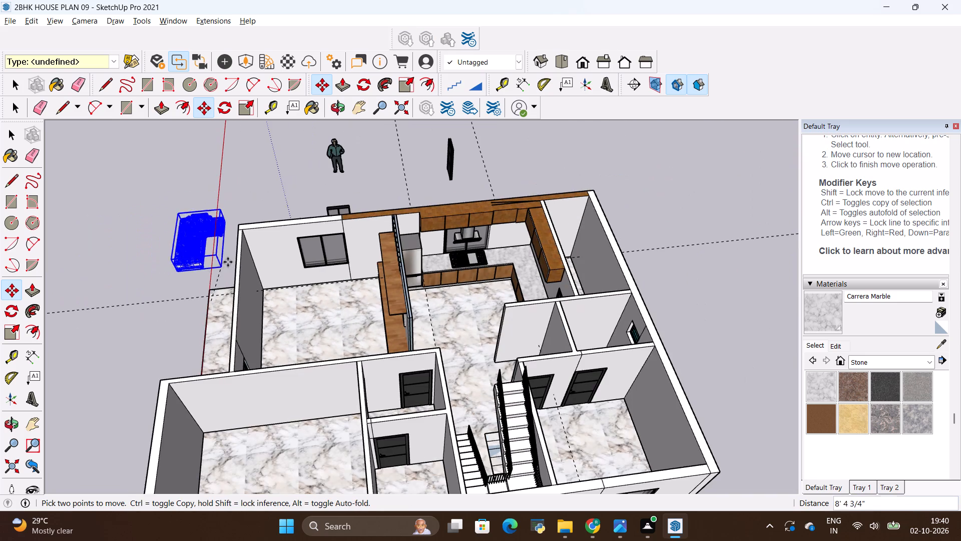
{"action": "scroll", "coordinate": [326, 371], "scroll_direction": "up", "scroll_amount": 11}
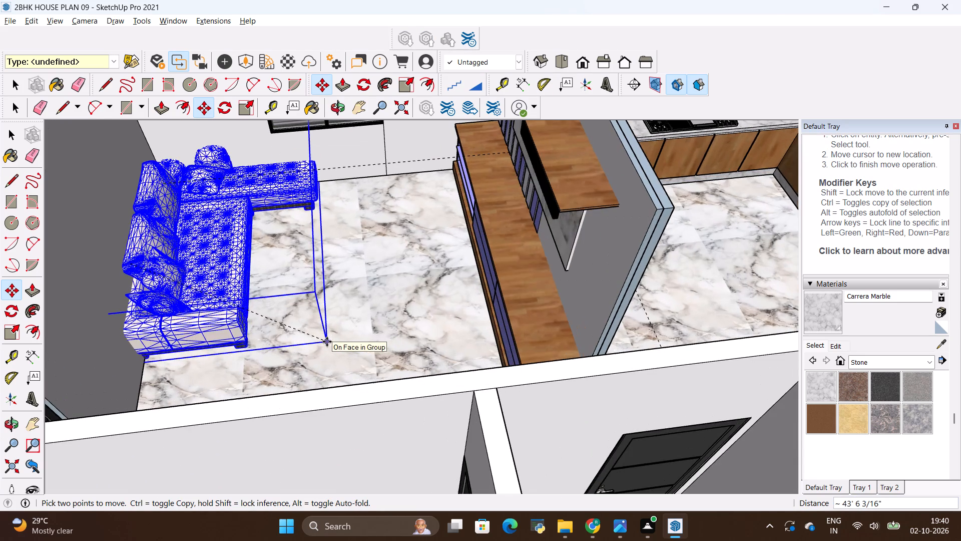
{"action": "left_click", "coordinate": [327, 343]}
Shift the sofa along the wall opposite the TV unit, away from the window wall toward the door, and deselect it.
{"action": "middle_click_drag", "start_coordinate": [344, 359], "coordinate": [349, 381]}
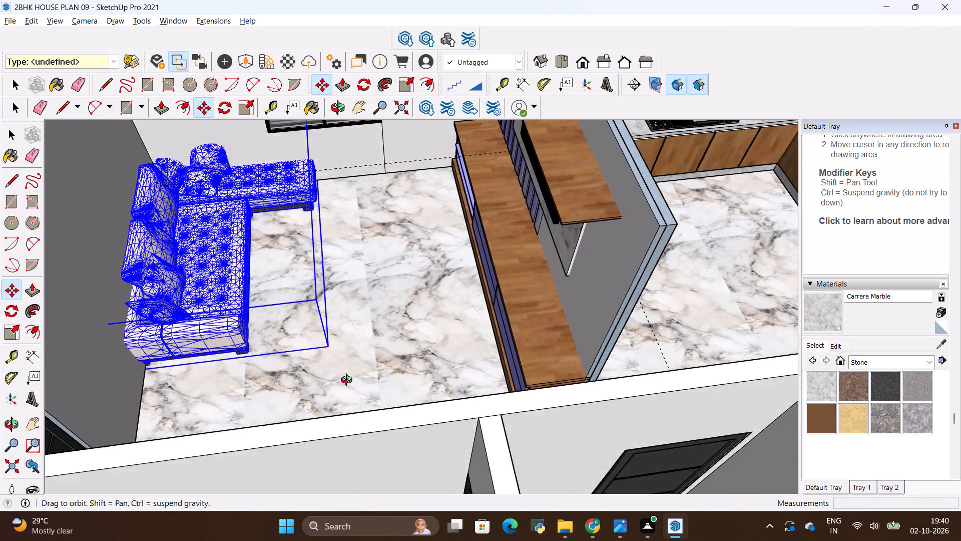
{"action": "middle_click_drag", "start_coordinate": [349, 381], "coordinate": [361, 412]}
{"action": "scroll", "coordinate": [369, 393], "scroll_direction": "down", "scroll_amount": 9}
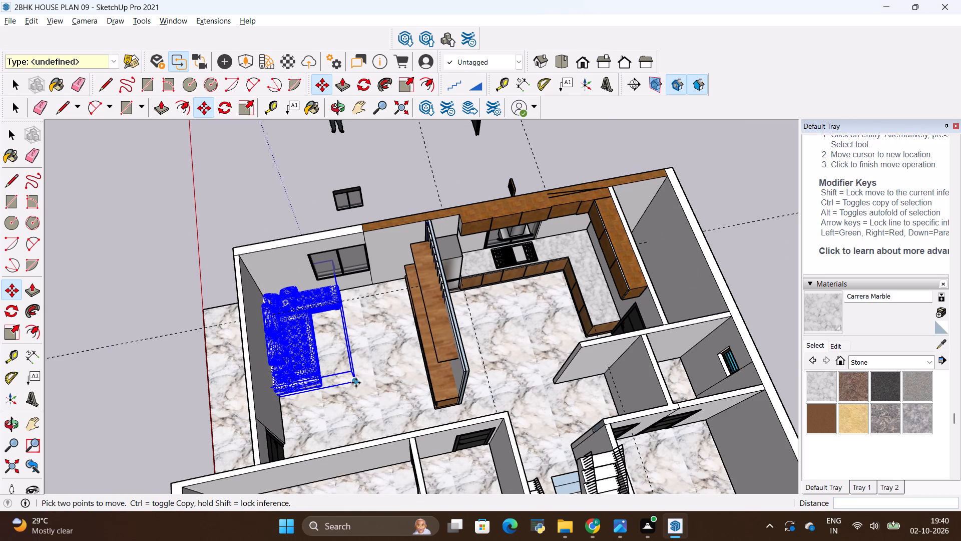
{"action": "left_click", "coordinate": [356, 382]}
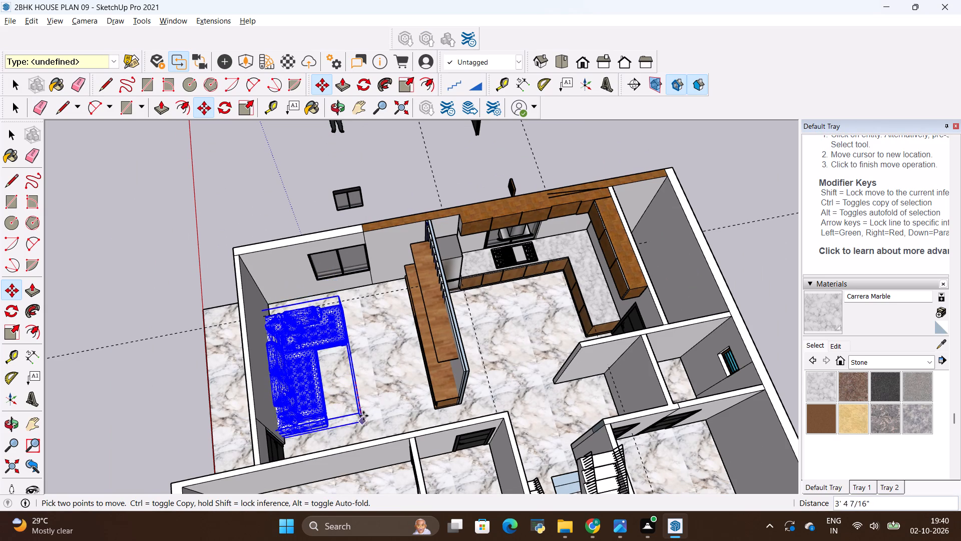
{"action": "left_click", "coordinate": [363, 406]}
{"action": "key", "text": "space"}
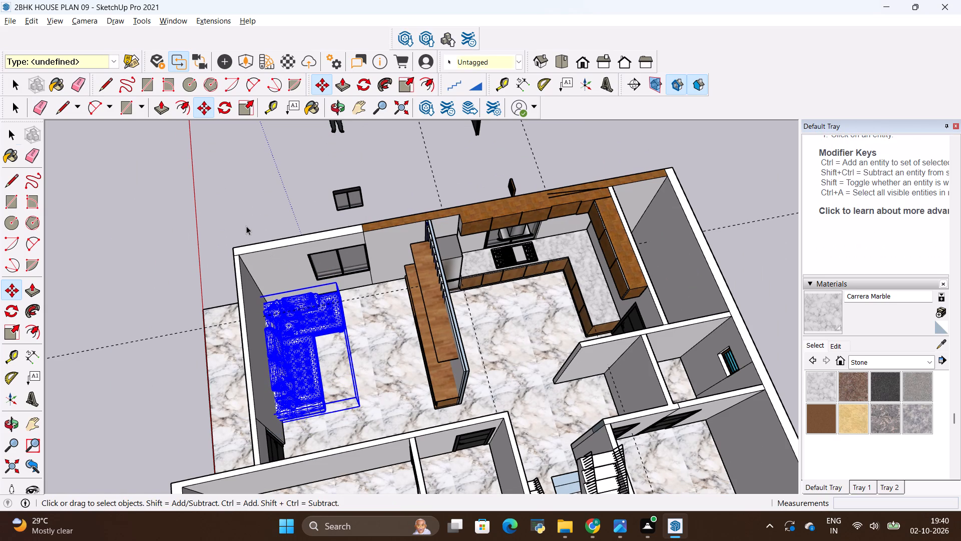
{"action": "left_click", "coordinate": [240, 221]}
Move the sofa slightly away from the wall behind it, toward the TV unit, and leave everything deselected.
{"action": "scroll", "coordinate": [286, 423], "scroll_direction": "up", "scroll_amount": 10}
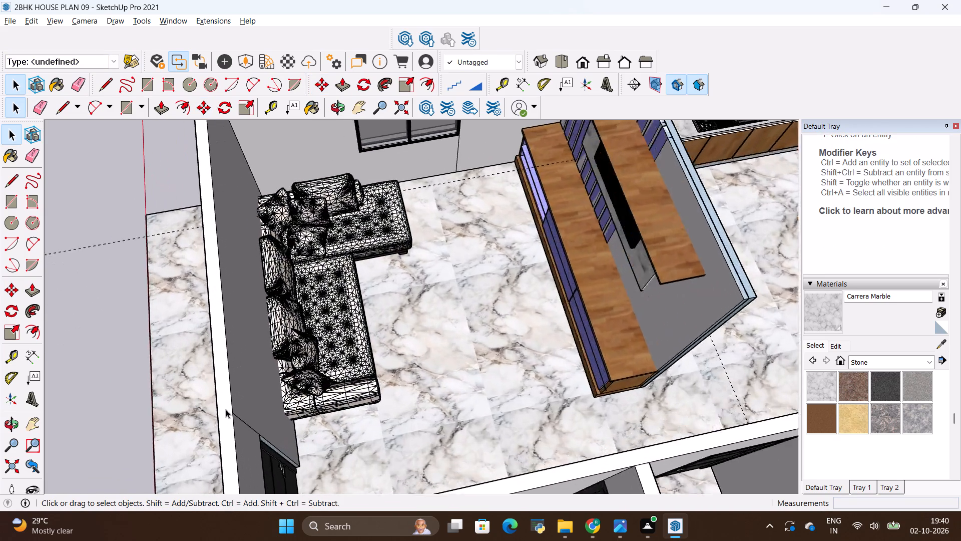
{"action": "scroll", "coordinate": [226, 409], "scroll_direction": "up", "scroll_amount": 20}
{"action": "middle_click_drag", "start_coordinate": [331, 402], "coordinate": [396, 354]}
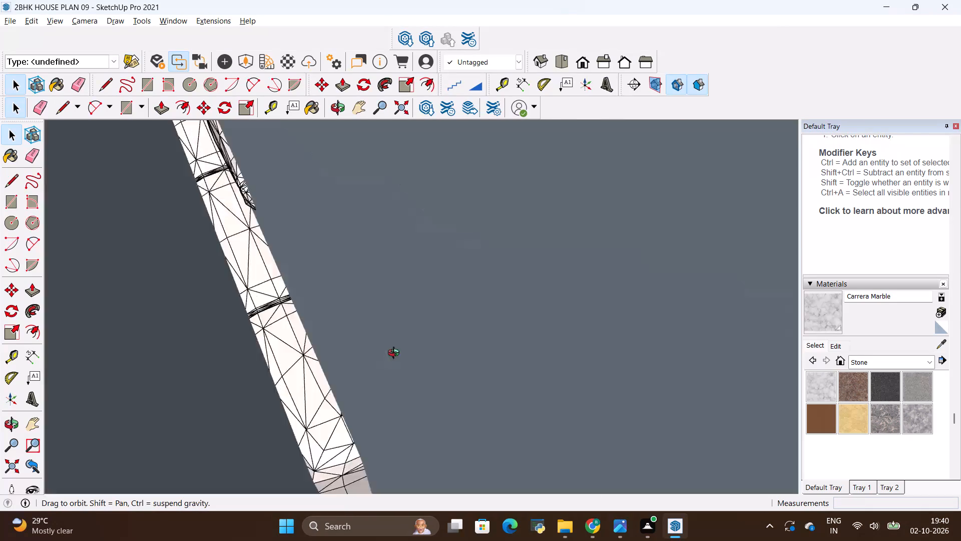
{"action": "middle_click_drag", "start_coordinate": [396, 354], "coordinate": [282, 368]}
{"action": "scroll", "coordinate": [284, 358], "scroll_direction": "down", "scroll_amount": 3}
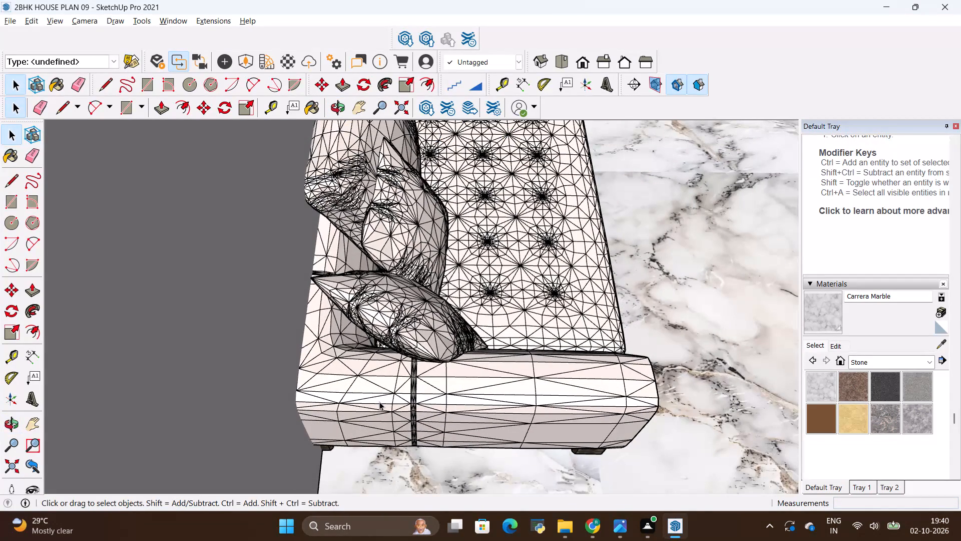
{"action": "key", "text": "space"}
{"action": "left_click", "coordinate": [379, 402]}
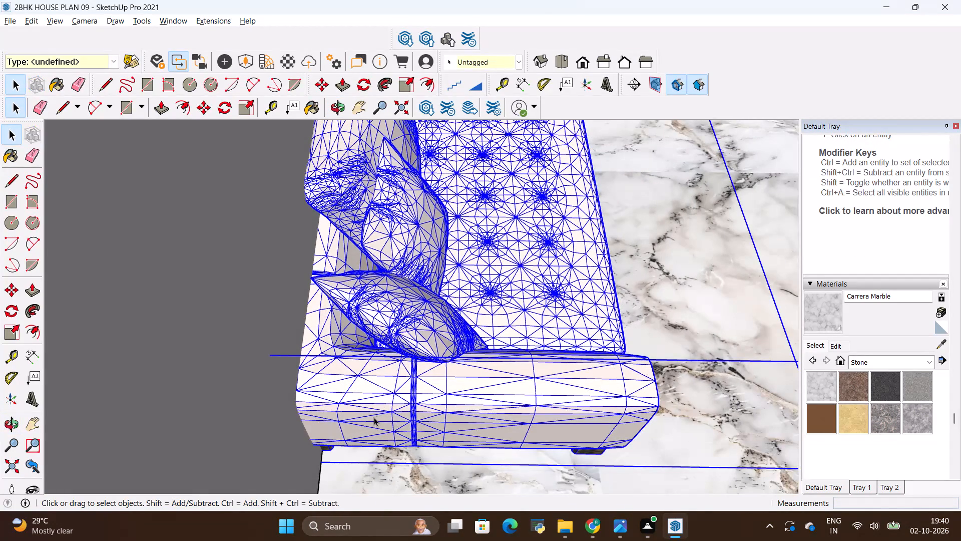
{"action": "key", "text": "m"}
{"action": "left_click", "coordinate": [370, 416]}
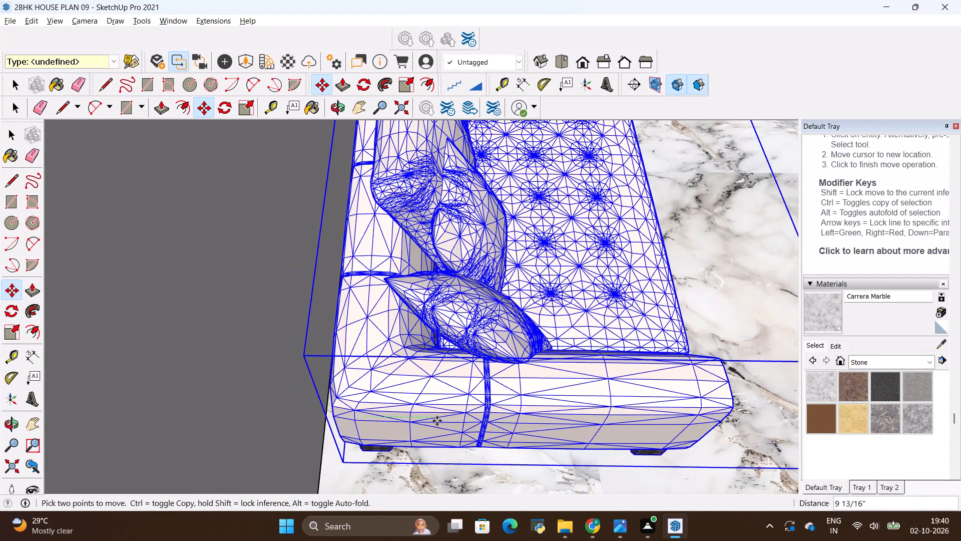
{"action": "left_click", "coordinate": [415, 422]}
{"action": "key", "text": "space"}
{"action": "left_click", "coordinate": [242, 385]}
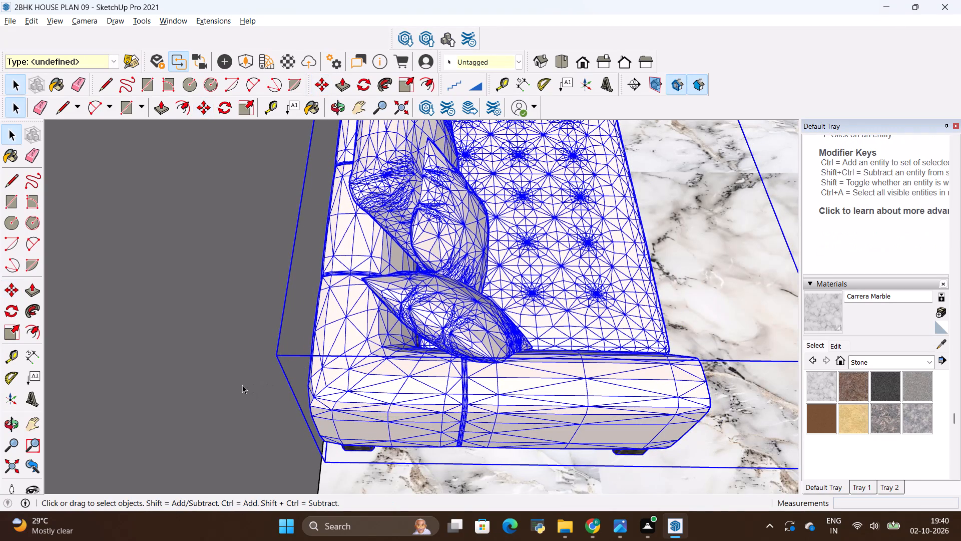
{"action": "scroll", "coordinate": [242, 385], "scroll_direction": "down", "scroll_amount": 20}
{"action": "scroll", "coordinate": [242, 385], "scroll_direction": "down", "scroll_amount": 4}
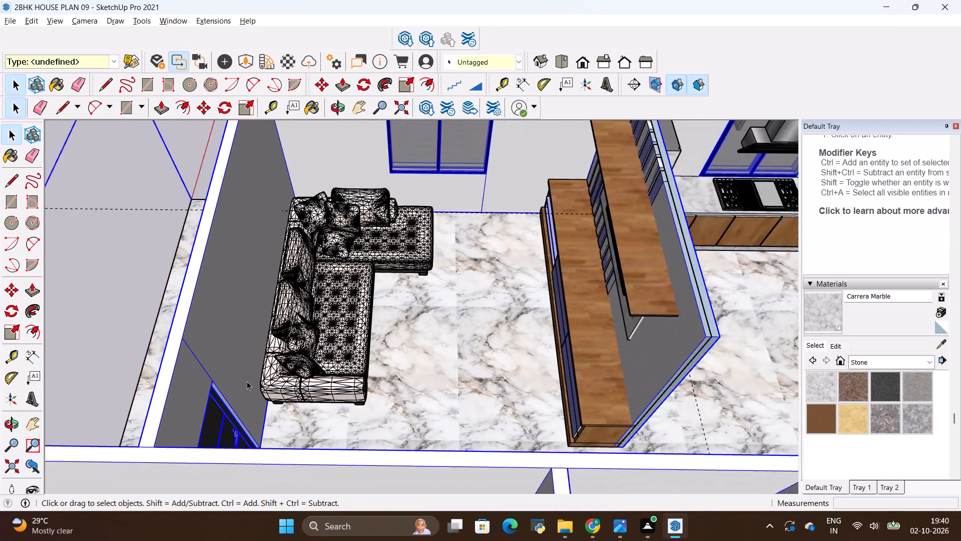
{"action": "scroll", "coordinate": [247, 381], "scroll_direction": "down", "scroll_amount": 4}
{"action": "middle_click_drag", "start_coordinate": [247, 382], "coordinate": [537, 328]}
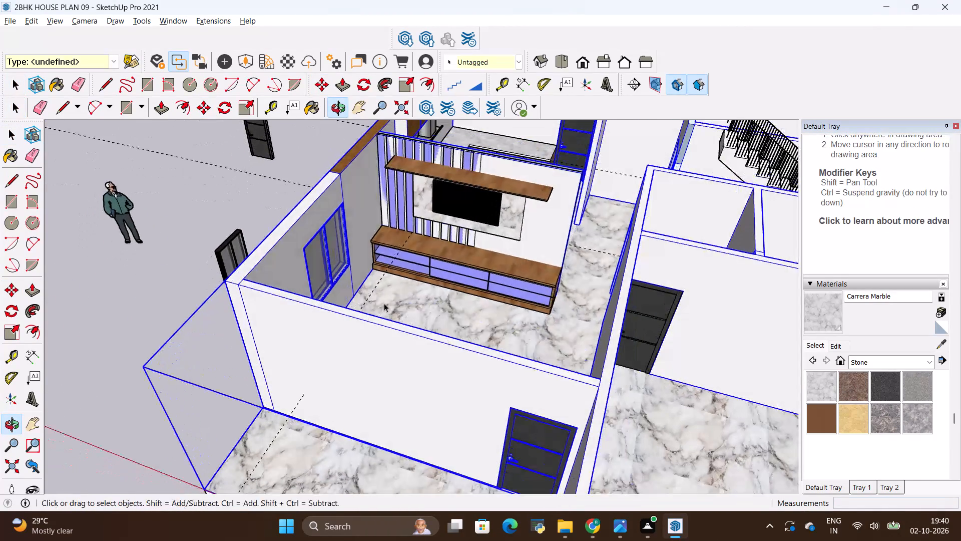
{"action": "key", "text": "space"}
{"action": "left_click", "coordinate": [132, 178]}
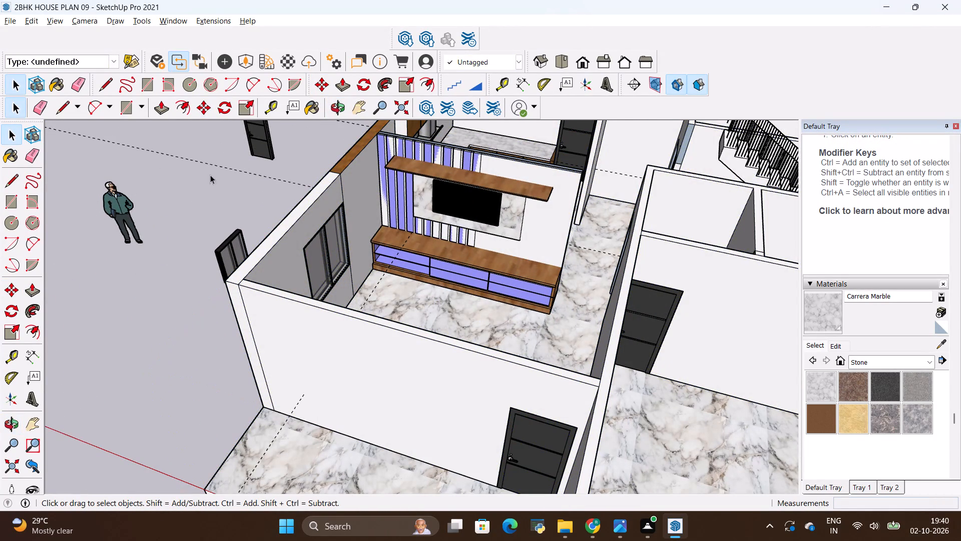
Examine the sofa's placement in the living room by viewing the house from the front and back.
{"action": "scroll", "coordinate": [303, 326], "scroll_direction": "down", "scroll_amount": 5}
{"action": "scroll", "coordinate": [350, 352], "scroll_direction": "down", "scroll_amount": 4}
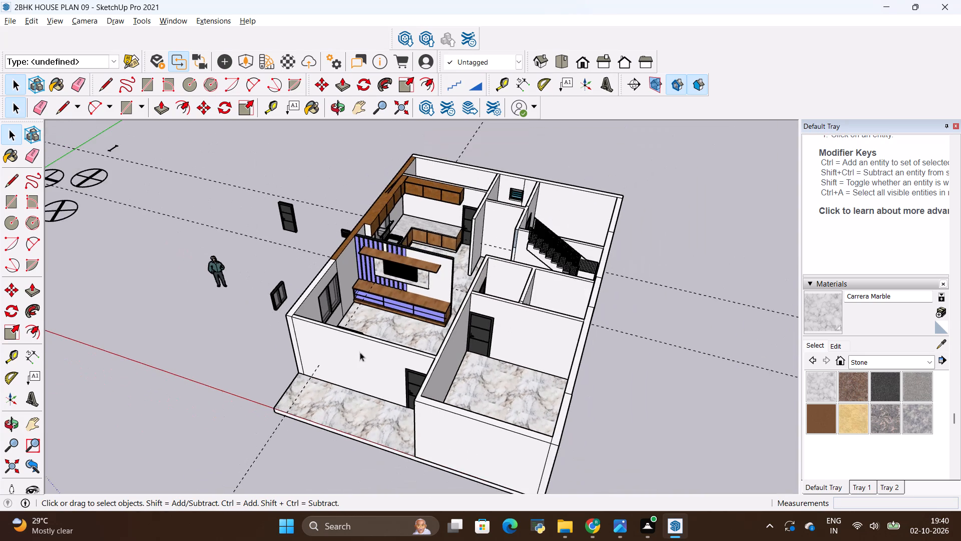
{"action": "middle_click_drag", "start_coordinate": [455, 326], "coordinate": [144, 313]}
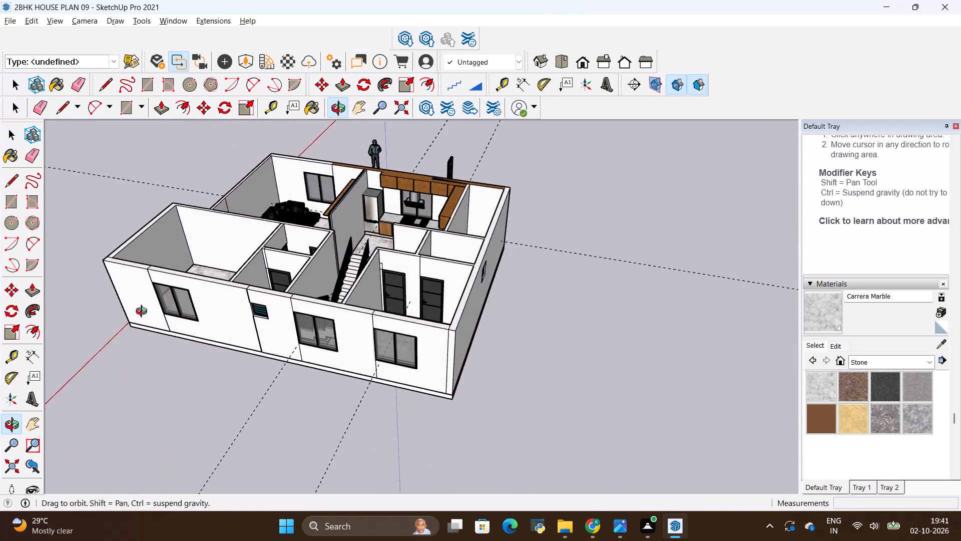
{"action": "middle_click_drag", "start_coordinate": [144, 313], "coordinate": [116, 390]}
{"action": "scroll", "coordinate": [176, 197], "scroll_direction": "up", "scroll_amount": 3}
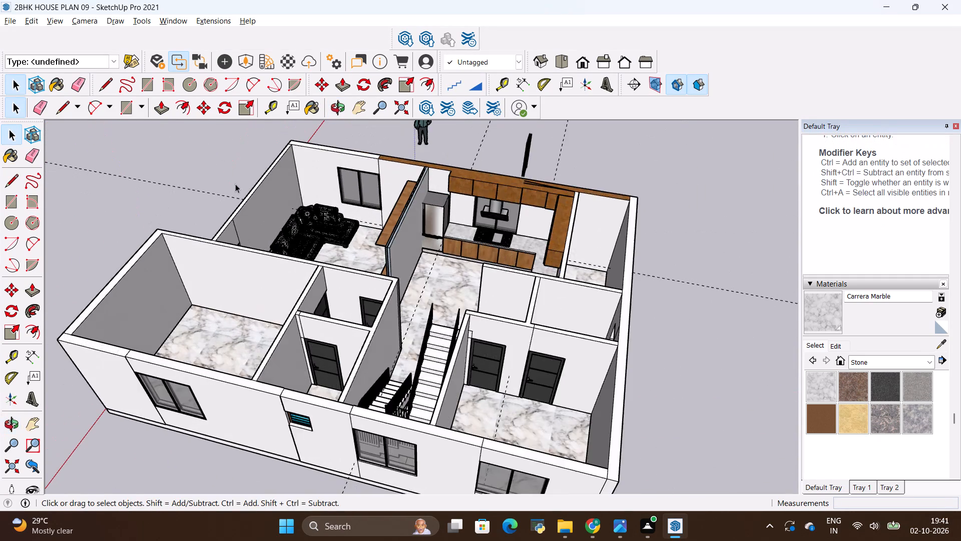
{"action": "scroll", "coordinate": [314, 188], "scroll_direction": "up", "scroll_amount": 6}
{"action": "scroll", "coordinate": [256, 297], "scroll_direction": "down", "scroll_amount": 12}
{"action": "middle_click_drag", "start_coordinate": [131, 392], "coordinate": [588, 326]}
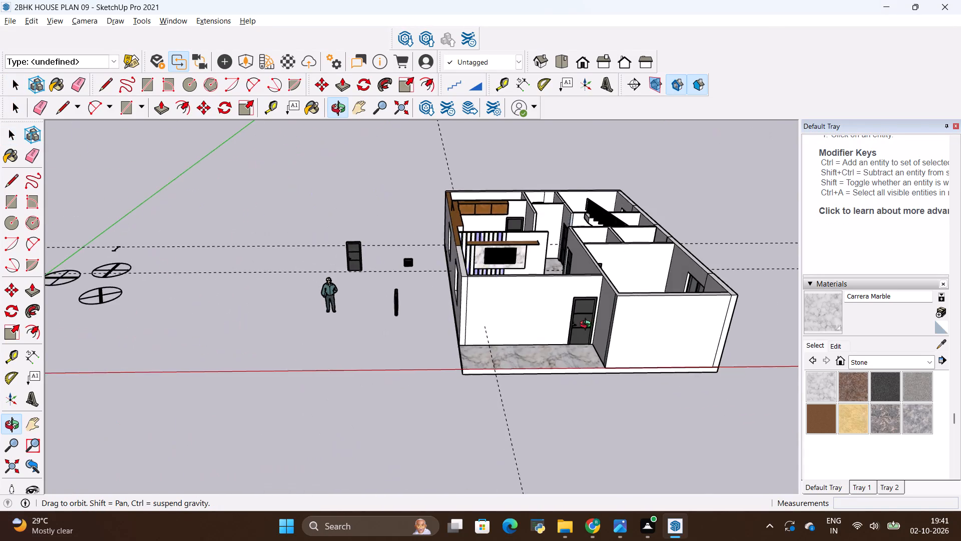
{"action": "middle_click_drag", "start_coordinate": [588, 326], "coordinate": [518, 389]}
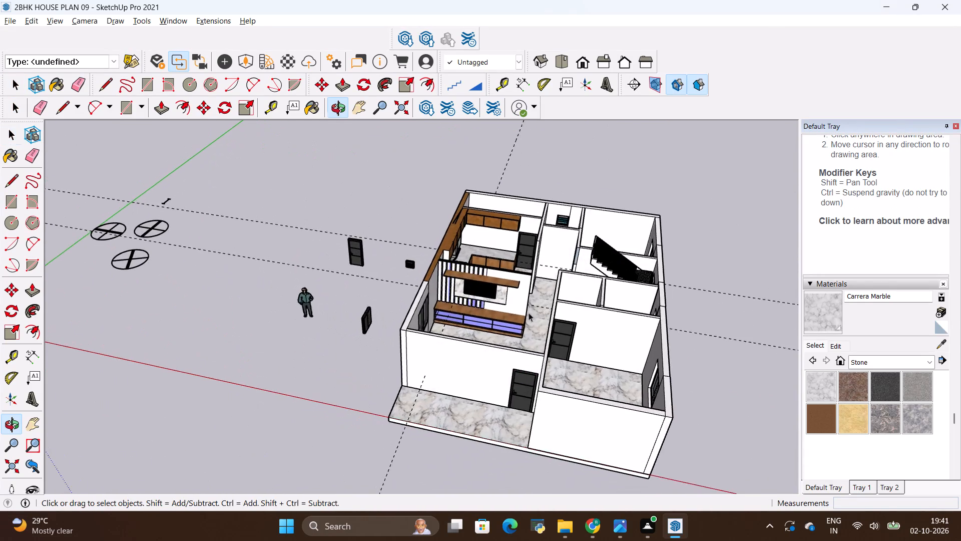
Examine the TV unit up close, including its wooden shelf, marble panel and slatted wall.
{"action": "scroll", "coordinate": [505, 269], "scroll_direction": "up", "scroll_amount": 7}
{"action": "scroll", "coordinate": [457, 393], "scroll_direction": "up", "scroll_amount": 4}
{"action": "scroll", "coordinate": [415, 201], "scroll_direction": "up", "scroll_amount": 5}
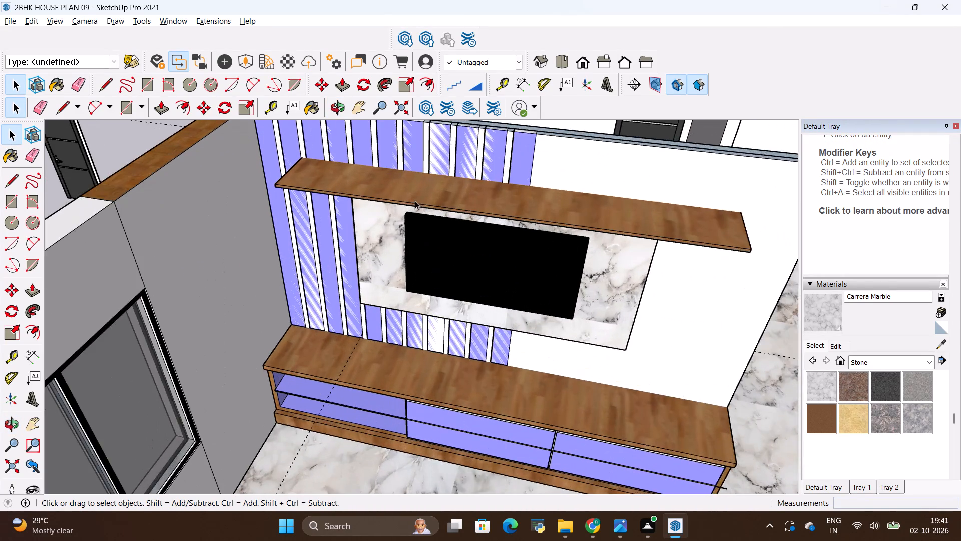
{"action": "scroll", "coordinate": [415, 201], "scroll_direction": "up", "scroll_amount": 3}
{"action": "scroll", "coordinate": [403, 268], "scroll_direction": "down", "scroll_amount": 5}
{"action": "scroll", "coordinate": [595, 196], "scroll_direction": "up", "scroll_amount": 4}
{"action": "middle_click_drag", "start_coordinate": [623, 311], "coordinate": [623, 303]}
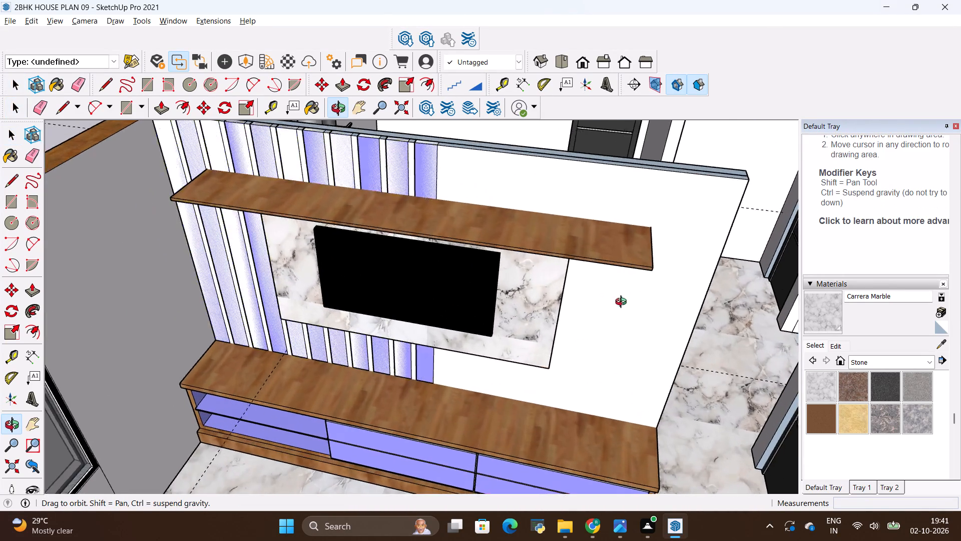
{"action": "middle_click_drag", "start_coordinate": [623, 303], "coordinate": [626, 305]}
{"action": "scroll", "coordinate": [612, 183], "scroll_direction": "up", "scroll_amount": 12}
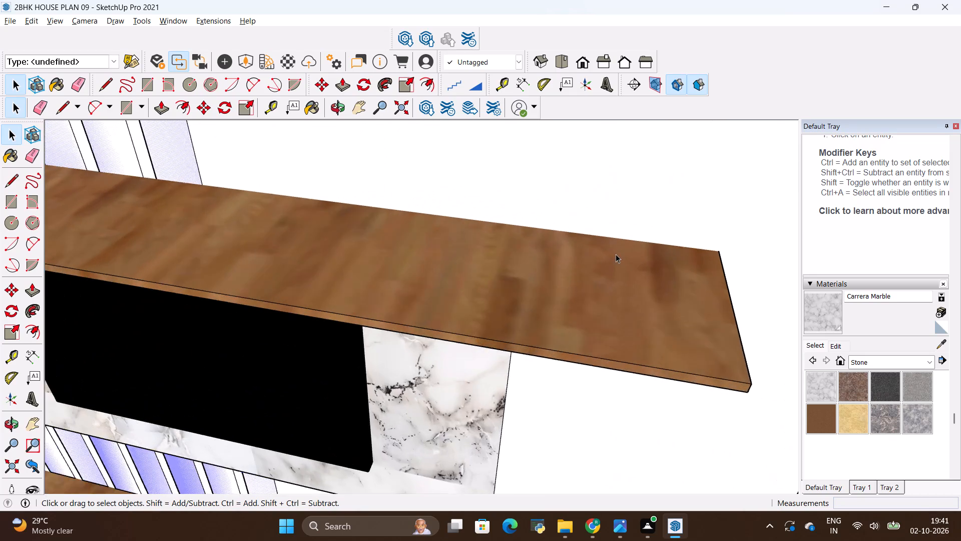
{"action": "scroll", "coordinate": [620, 270], "scroll_direction": "down", "scroll_amount": 20}
{"action": "scroll", "coordinate": [624, 177], "scroll_direction": "up", "scroll_amount": 4}
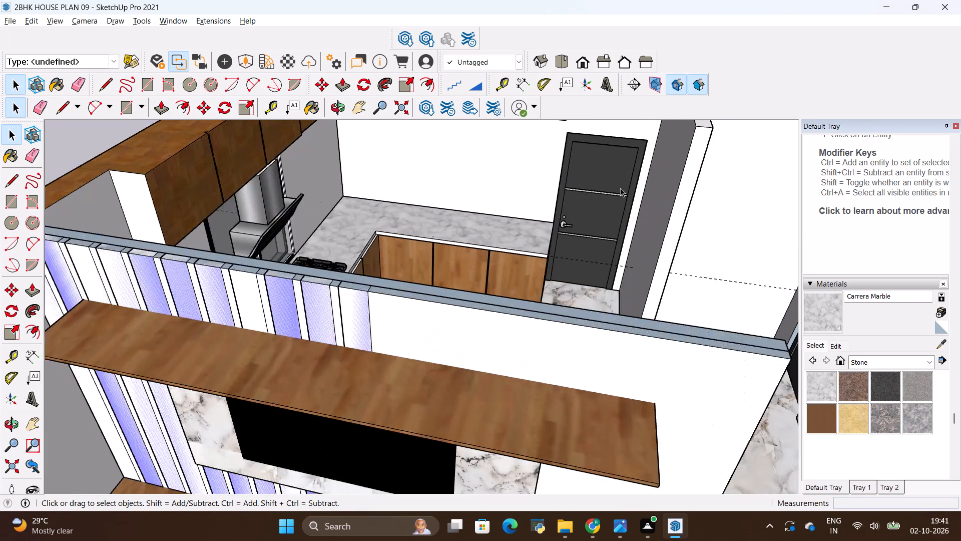
{"action": "scroll", "coordinate": [620, 188], "scroll_direction": "up", "scroll_amount": 2}
{"action": "scroll", "coordinate": [535, 354], "scroll_direction": "up", "scroll_amount": 1}
{"action": "middle_click_drag", "start_coordinate": [535, 354], "coordinate": [571, 325]}
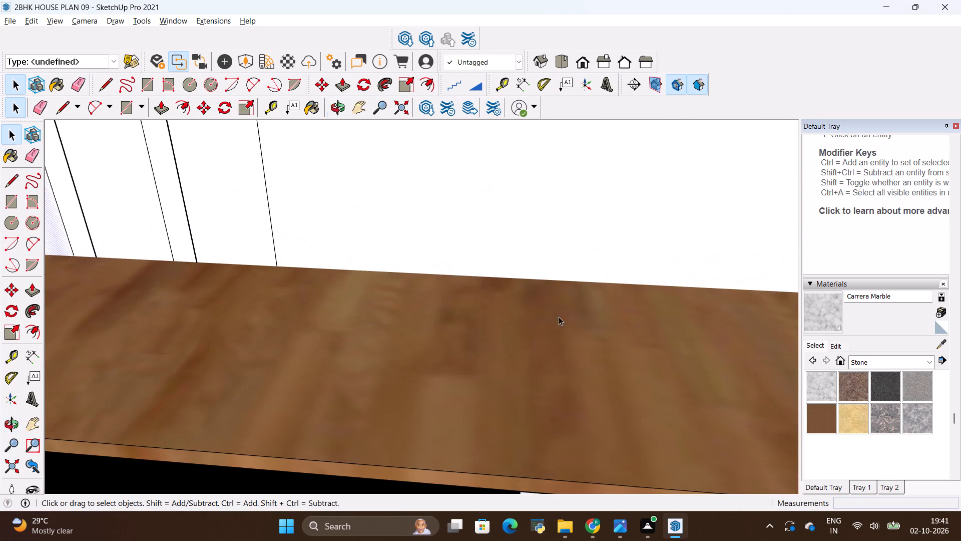
{"action": "scroll", "coordinate": [520, 299], "scroll_direction": "down", "scroll_amount": 19}
{"action": "scroll", "coordinate": [304, 271], "scroll_direction": "down", "scroll_amount": 4}
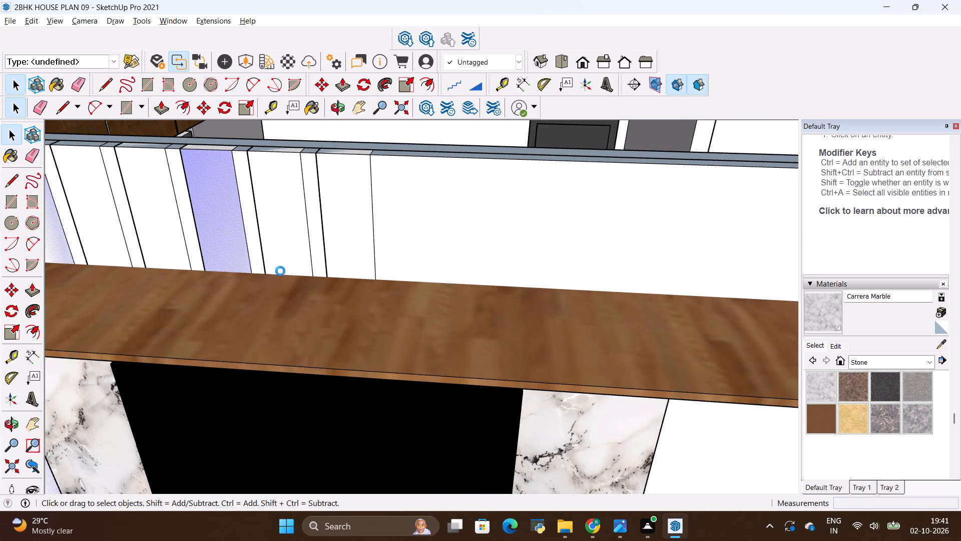
Examine the living room with the sofa and the overall house layout from above and from several sides.
{"action": "scroll", "coordinate": [232, 266], "scroll_direction": "down", "scroll_amount": 17}
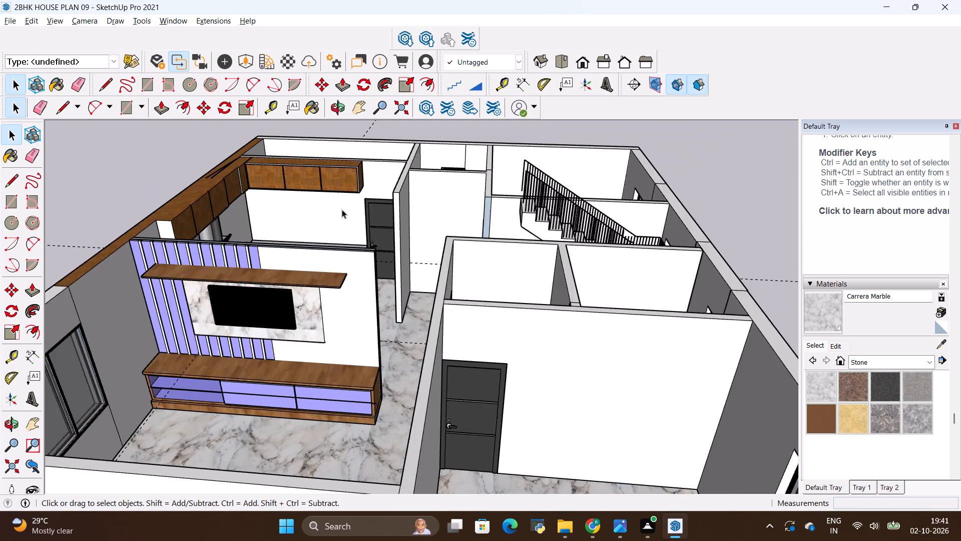
{"action": "scroll", "coordinate": [342, 209], "scroll_direction": "down", "scroll_amount": 5}
{"action": "middle_click_drag", "start_coordinate": [492, 247], "coordinate": [417, 370]}
{"action": "scroll", "coordinate": [483, 267], "scroll_direction": "down", "scroll_amount": 3}
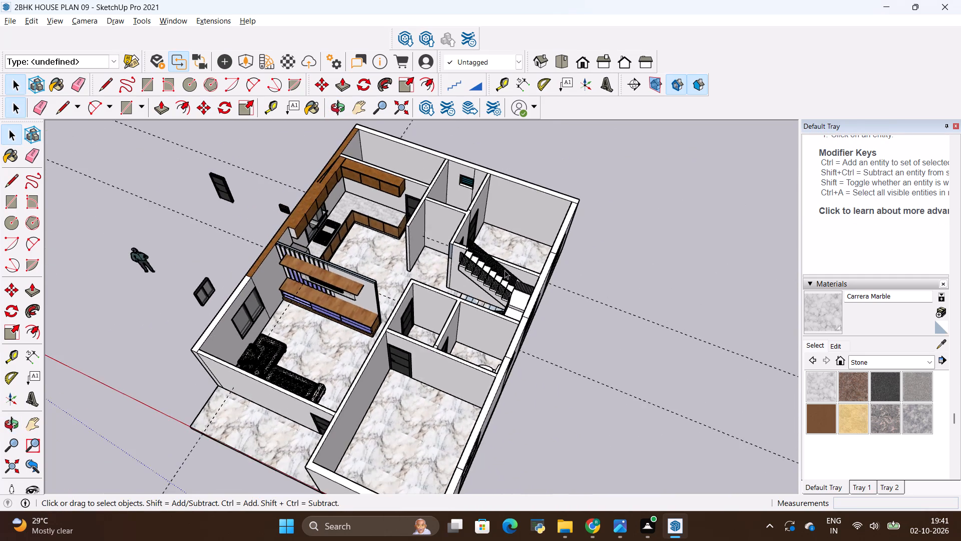
{"action": "middle_click_drag", "start_coordinate": [515, 285], "coordinate": [223, 302]}
{"action": "scroll", "coordinate": [264, 242], "scroll_direction": "up", "scroll_amount": 8}
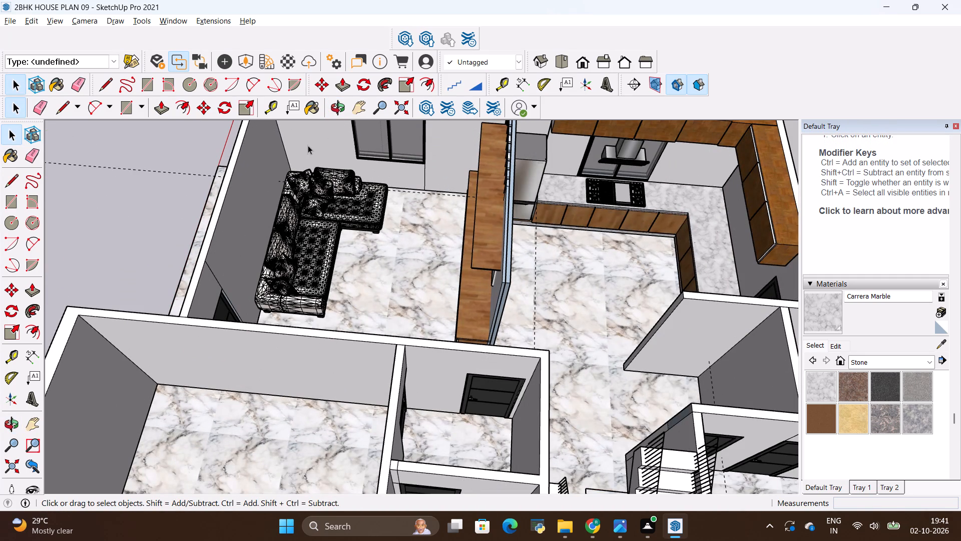
{"action": "scroll", "coordinate": [381, 279], "scroll_direction": "down", "scroll_amount": 4}
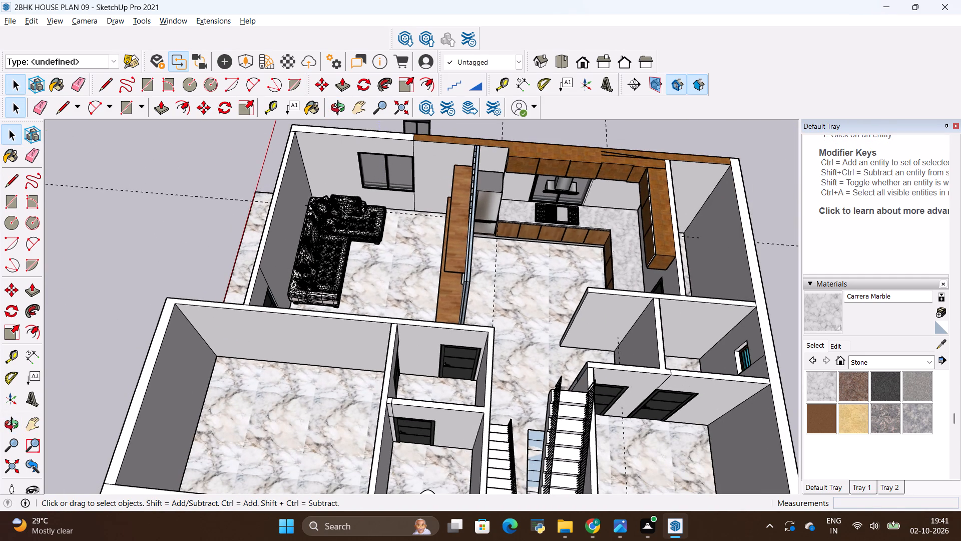
{"action": "scroll", "coordinate": [417, 239], "scroll_direction": "down", "scroll_amount": 3}
{"action": "scroll", "coordinate": [379, 144], "scroll_direction": "up", "scroll_amount": 7}
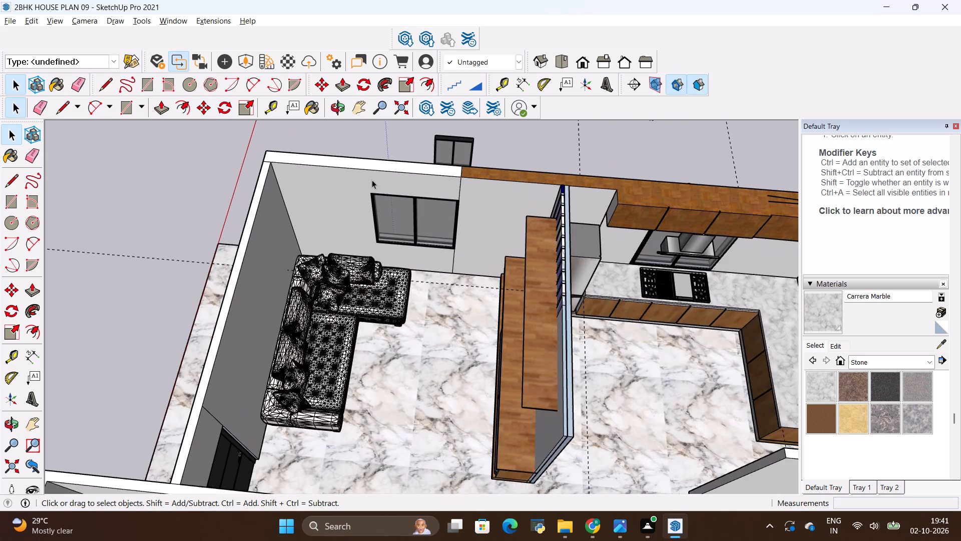
{"action": "scroll", "coordinate": [372, 202], "scroll_direction": "up", "scroll_amount": 2}
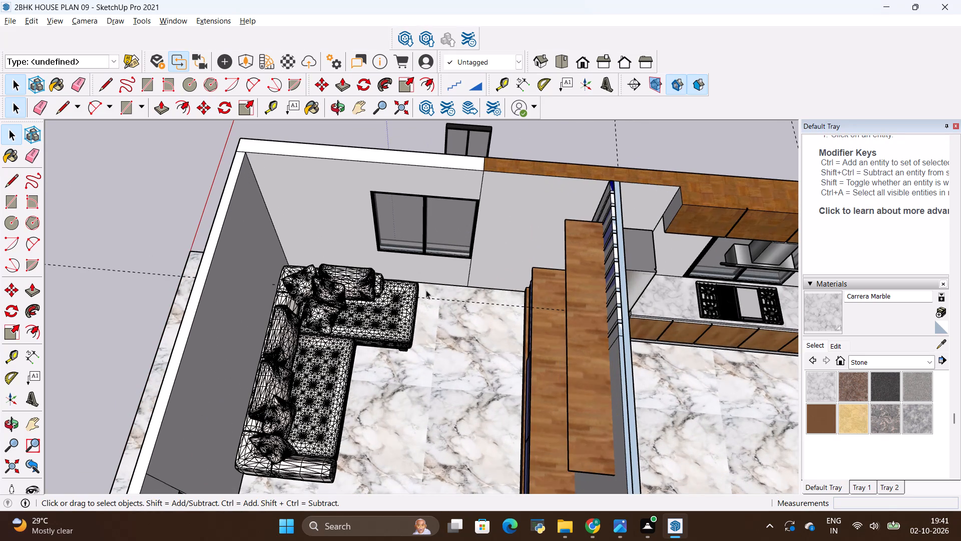
{"action": "scroll", "coordinate": [426, 290], "scroll_direction": "down", "scroll_amount": 9}
{"action": "middle_click_drag", "start_coordinate": [347, 406], "coordinate": [597, 458]}
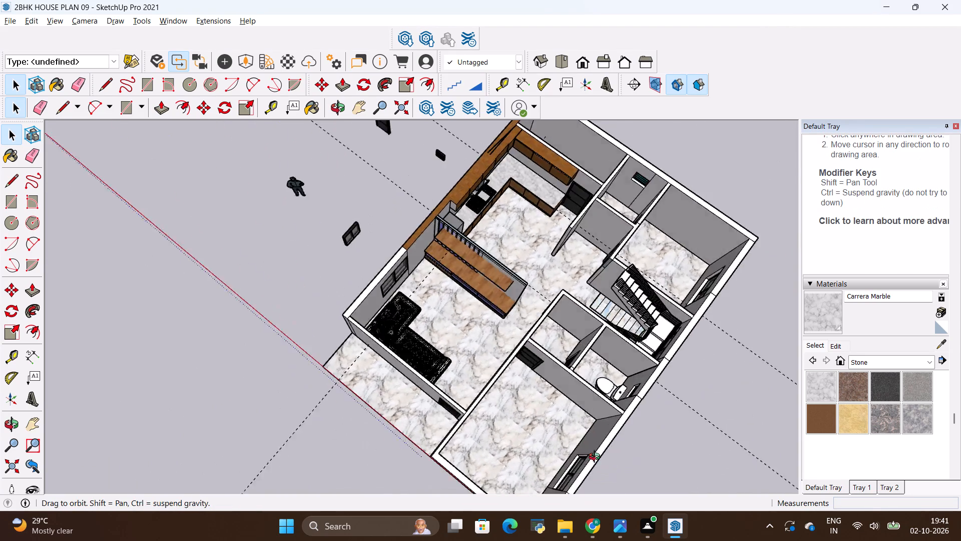
{"action": "middle_click_drag", "start_coordinate": [597, 458], "coordinate": [654, 385]}
{"action": "middle_click_drag", "start_coordinate": [485, 438], "coordinate": [592, 426]}
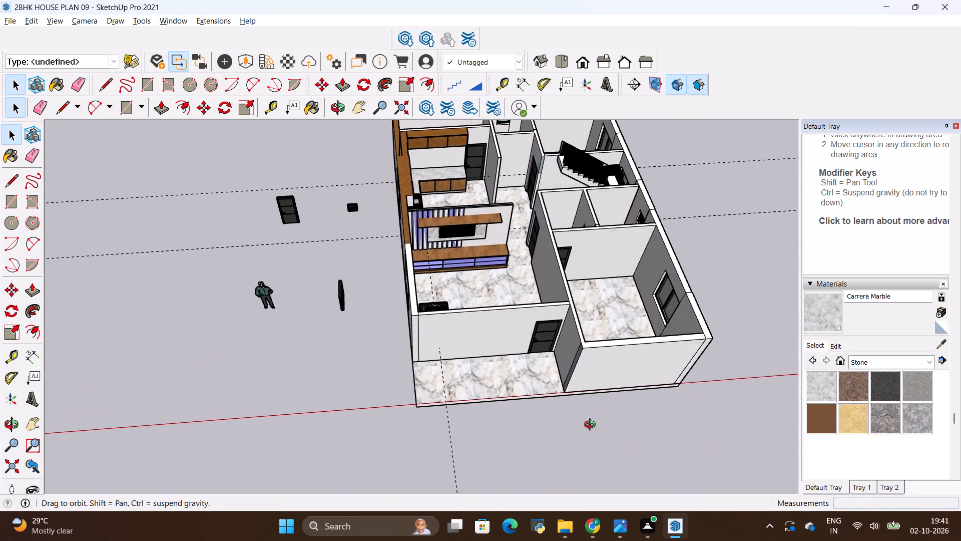
{"action": "middle_click_drag", "start_coordinate": [592, 426], "coordinate": [557, 480]}
{"action": "scroll", "coordinate": [451, 353], "scroll_direction": "up", "scroll_amount": 3}
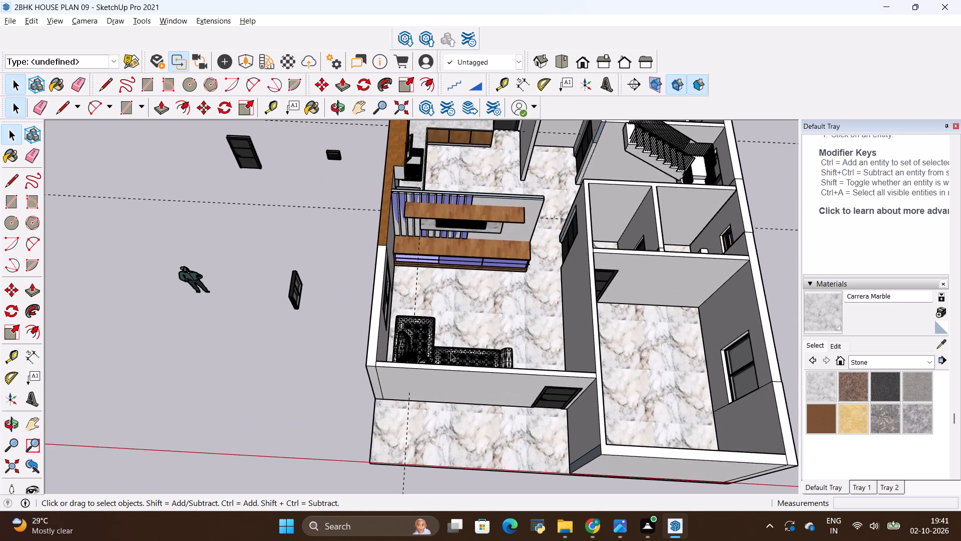
{"action": "scroll", "coordinate": [449, 353], "scroll_direction": "down", "scroll_amount": 9}
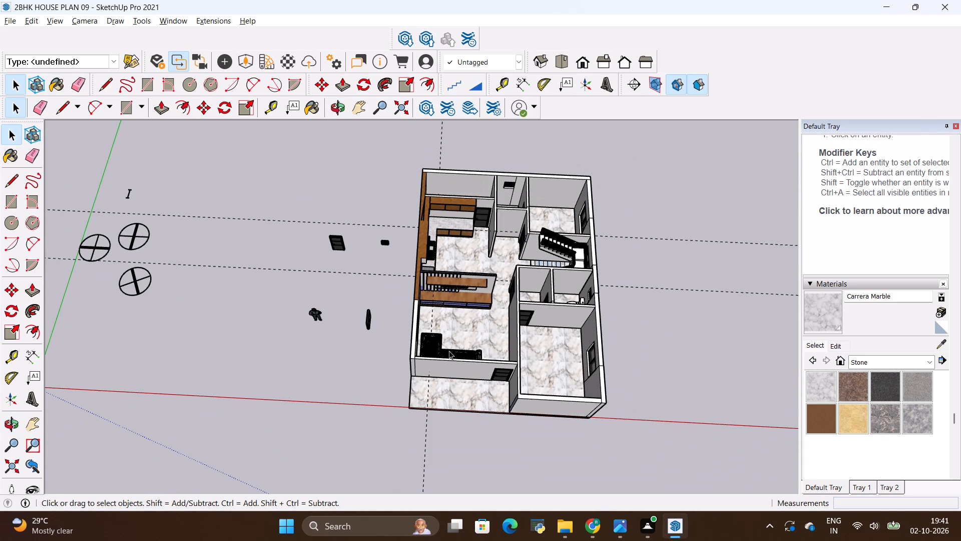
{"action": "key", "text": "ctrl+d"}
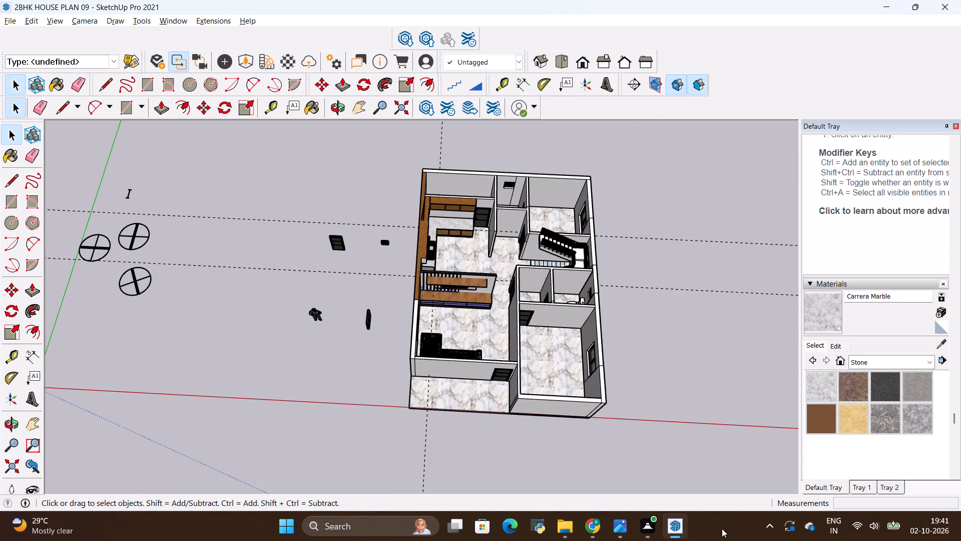
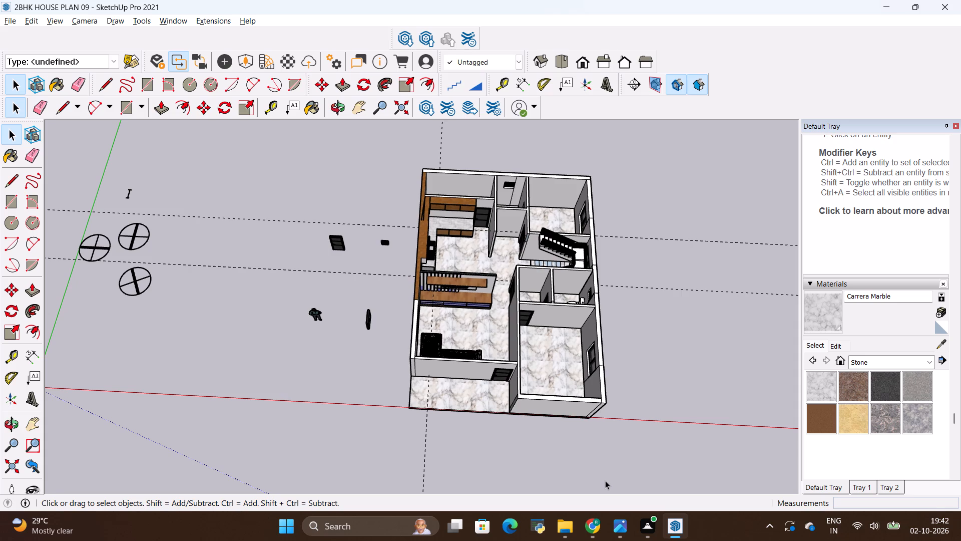
Examine the furnished house from above, comparing the overall layout with the living room, kitchen, staircase and rear rooms.
{"action": "scroll", "coordinate": [586, 402], "scroll_direction": "up", "scroll_amount": 1}
{"action": "scroll", "coordinate": [487, 310], "scroll_direction": "up", "scroll_amount": 4}
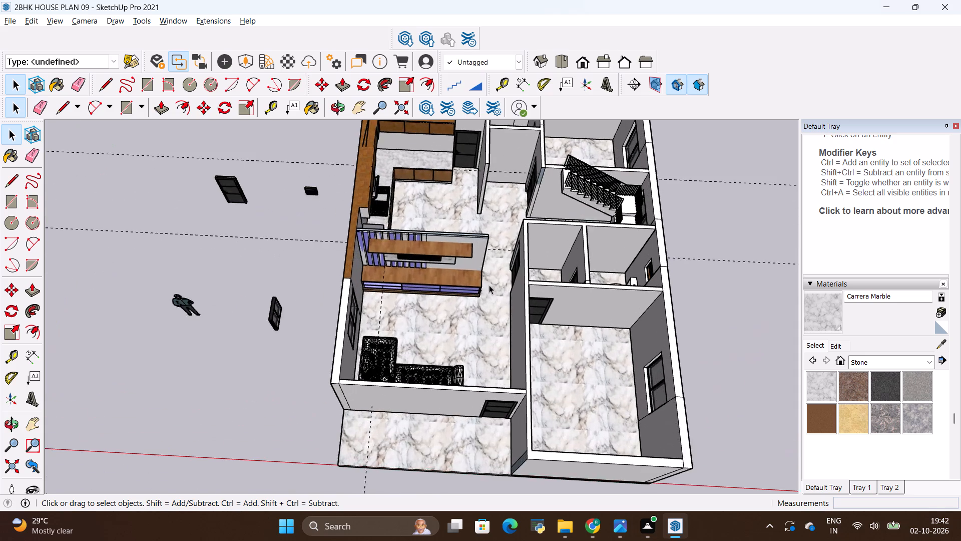
{"action": "scroll", "coordinate": [495, 200], "scroll_direction": "up", "scroll_amount": 4}
{"action": "scroll", "coordinate": [492, 320], "scroll_direction": "down", "scroll_amount": 9}
{"action": "scroll", "coordinate": [488, 171], "scroll_direction": "up", "scroll_amount": 7}
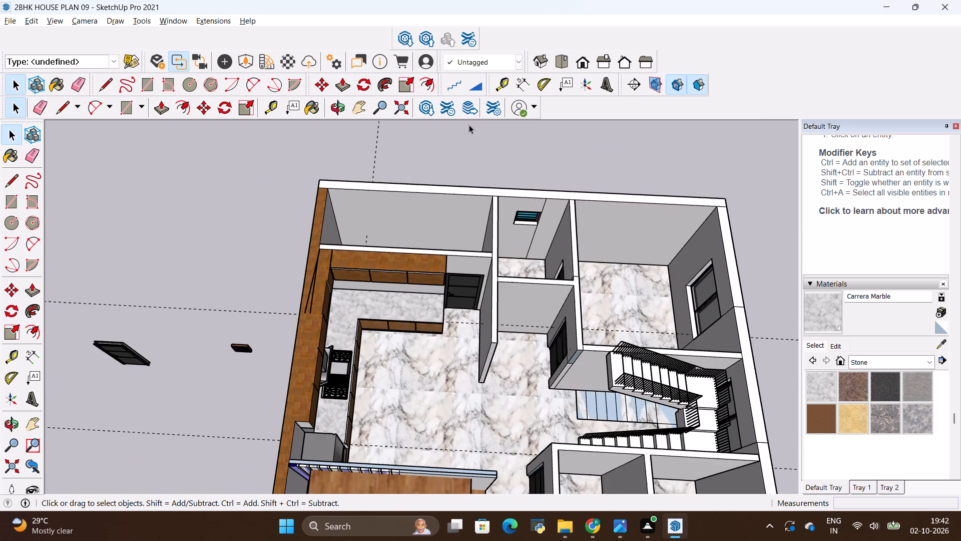
{"action": "scroll", "coordinate": [469, 125], "scroll_direction": "up", "scroll_amount": 9}
{"action": "scroll", "coordinate": [484, 232], "scroll_direction": "down", "scroll_amount": 14}
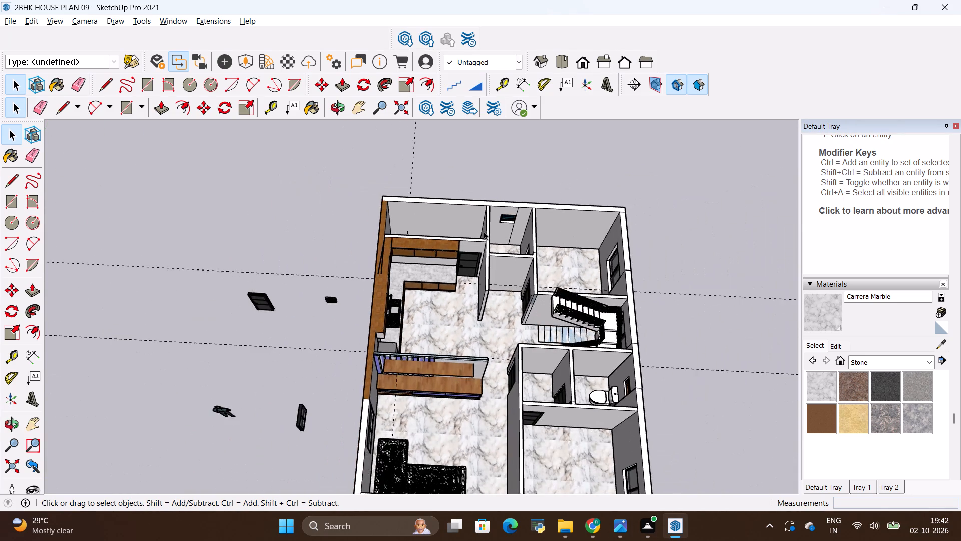
{"action": "scroll", "coordinate": [484, 231], "scroll_direction": "down", "scroll_amount": 5}
{"action": "scroll", "coordinate": [483, 276], "scroll_direction": "down", "scroll_amount": 3}
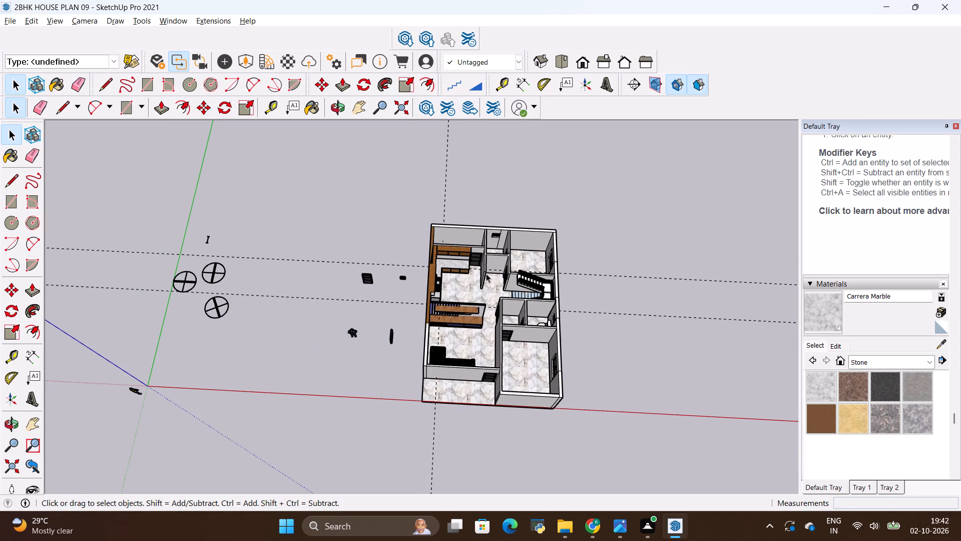
{"action": "scroll", "coordinate": [480, 311], "scroll_direction": "up", "scroll_amount": 8}
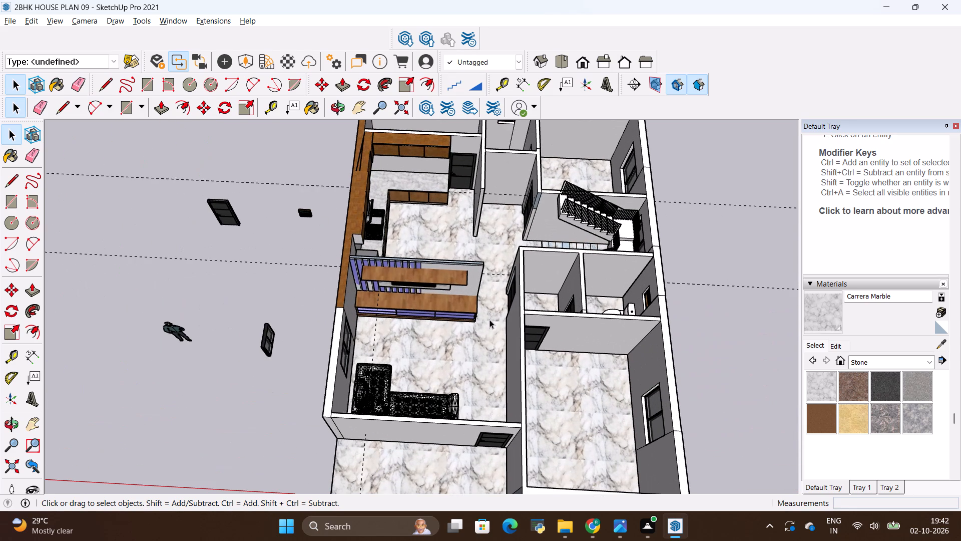
{"action": "scroll", "coordinate": [490, 319], "scroll_direction": "down", "scroll_amount": 6}
{"action": "scroll", "coordinate": [470, 232], "scroll_direction": "up", "scroll_amount": 4}
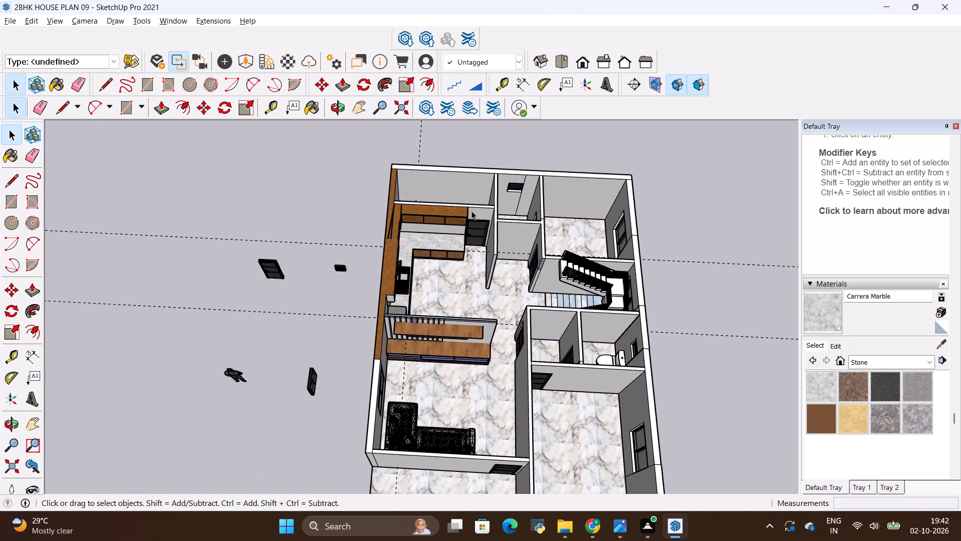
{"action": "scroll", "coordinate": [442, 180], "scroll_direction": "up", "scroll_amount": 10}
{"action": "scroll", "coordinate": [471, 238], "scroll_direction": "down", "scroll_amount": 17}
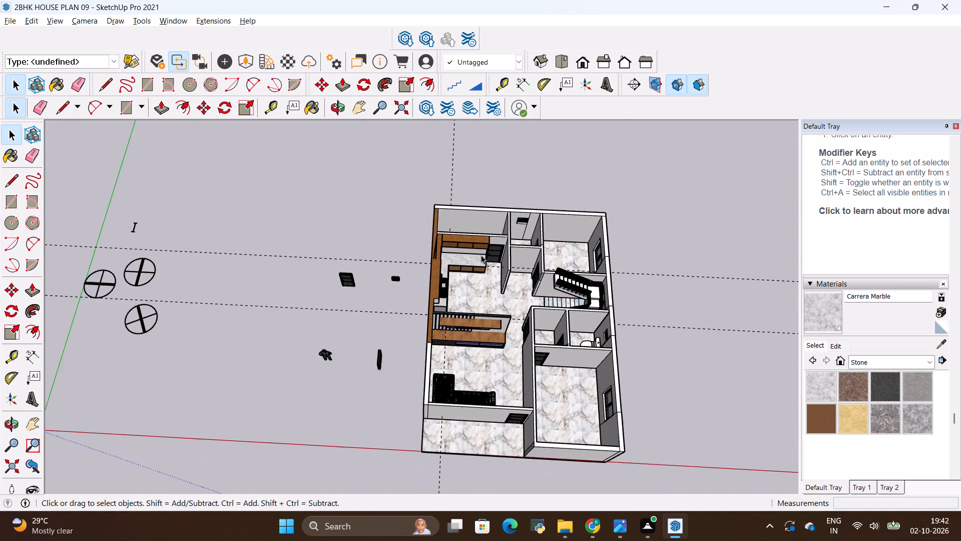
{"action": "scroll", "coordinate": [517, 349], "scroll_direction": "up", "scroll_amount": 4}
{"action": "scroll", "coordinate": [518, 391], "scroll_direction": "up", "scroll_amount": 1}
{"action": "scroll", "coordinate": [525, 343], "scroll_direction": "down", "scroll_amount": 4}
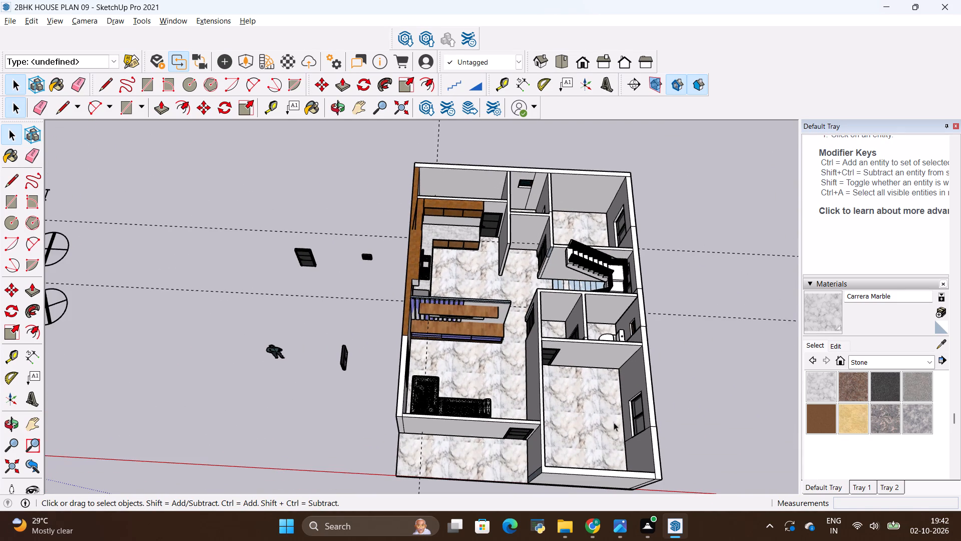
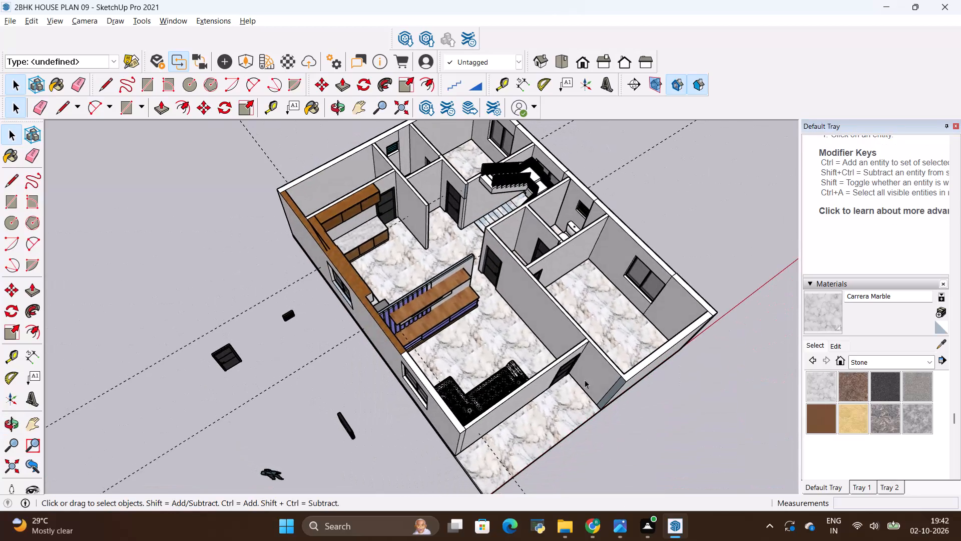
Examine the furnished house from all around, including the window side, the staircase side and the front entrance.
{"action": "middle_click_drag", "start_coordinate": [360, 377], "coordinate": [366, 379]}
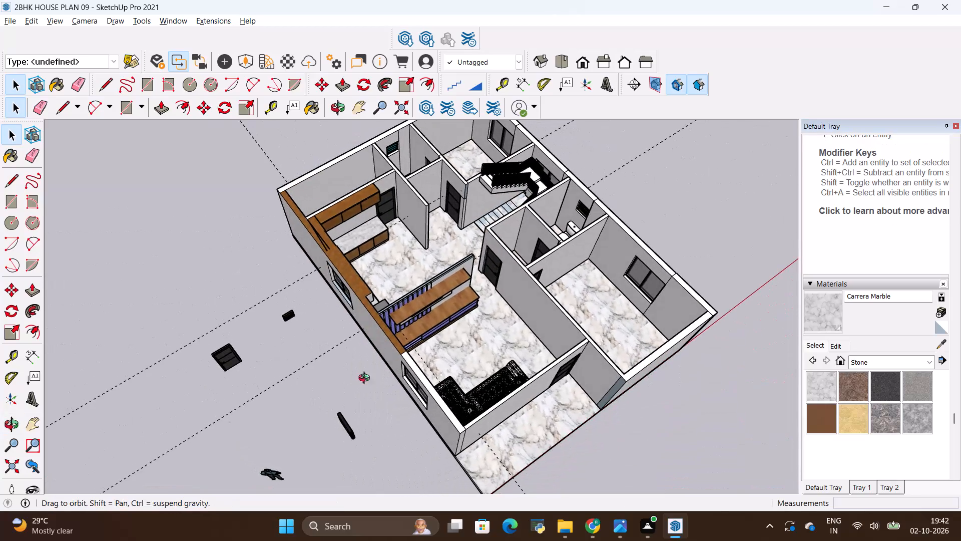
{"action": "middle_click_drag", "start_coordinate": [366, 379], "coordinate": [334, 381]}
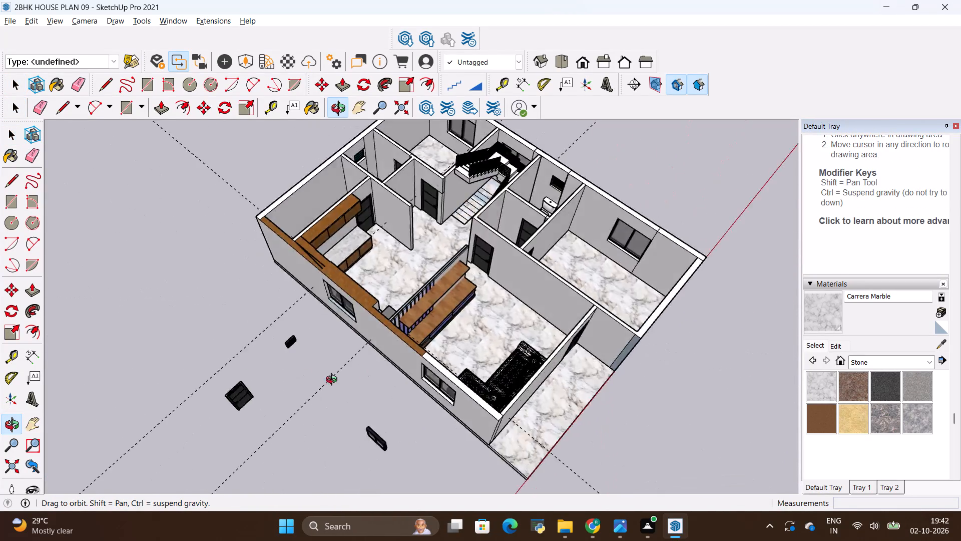
{"action": "middle_click_drag", "start_coordinate": [334, 381], "coordinate": [182, 348]}
{"action": "scroll", "coordinate": [316, 344], "scroll_direction": "down", "scroll_amount": 4}
{"action": "middle_click_drag", "start_coordinate": [456, 387], "coordinate": [176, 370]}
{"action": "scroll", "coordinate": [274, 378], "scroll_direction": "up", "scroll_amount": 3}
{"action": "scroll", "coordinate": [371, 394], "scroll_direction": "up", "scroll_amount": 1}
{"action": "middle_click_drag", "start_coordinate": [372, 393], "coordinate": [241, 435]}
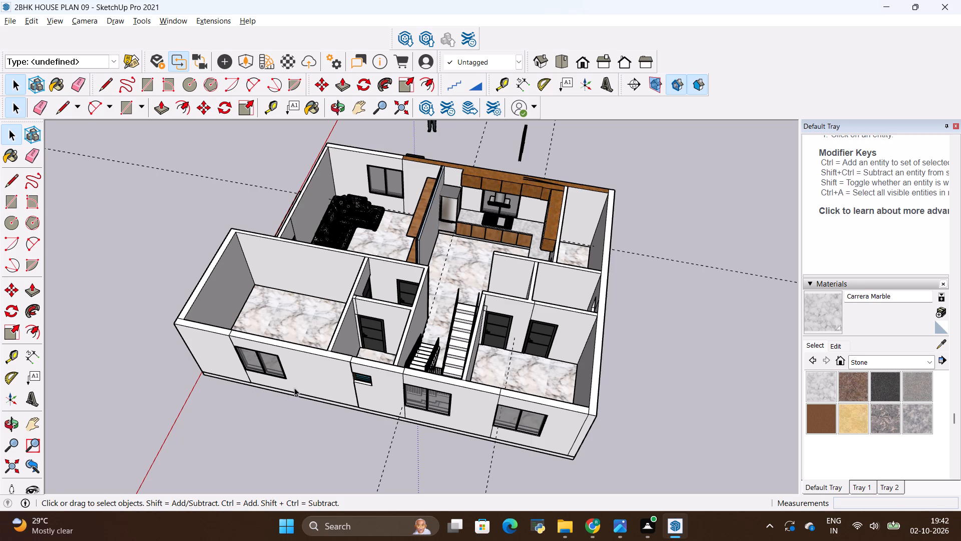
{"action": "scroll", "coordinate": [294, 279], "scroll_direction": "up", "scroll_amount": 3}
{"action": "scroll", "coordinate": [277, 389], "scroll_direction": "down", "scroll_amount": 8}
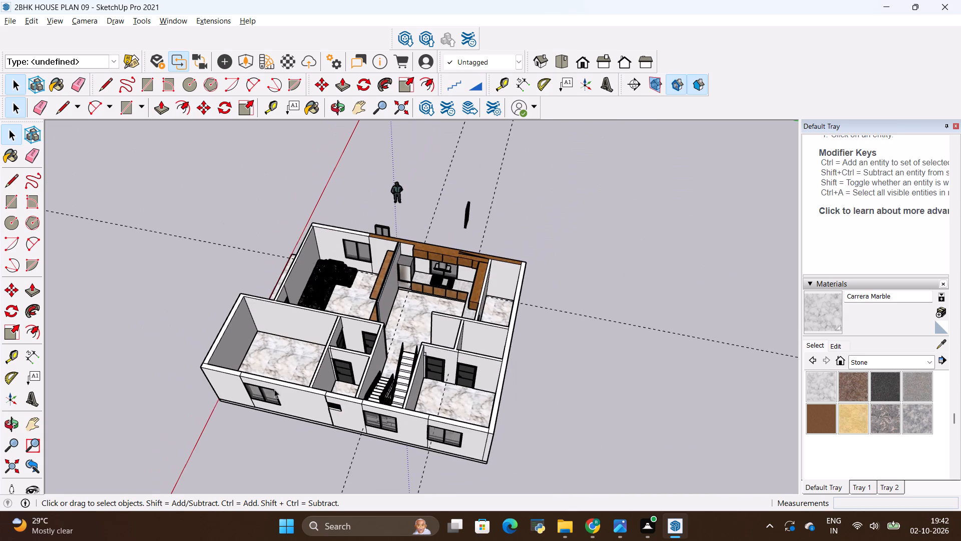
{"action": "middle_click_drag", "start_coordinate": [211, 413], "coordinate": [541, 408]}
{"action": "middle_click_drag", "start_coordinate": [166, 446], "coordinate": [258, 450]}
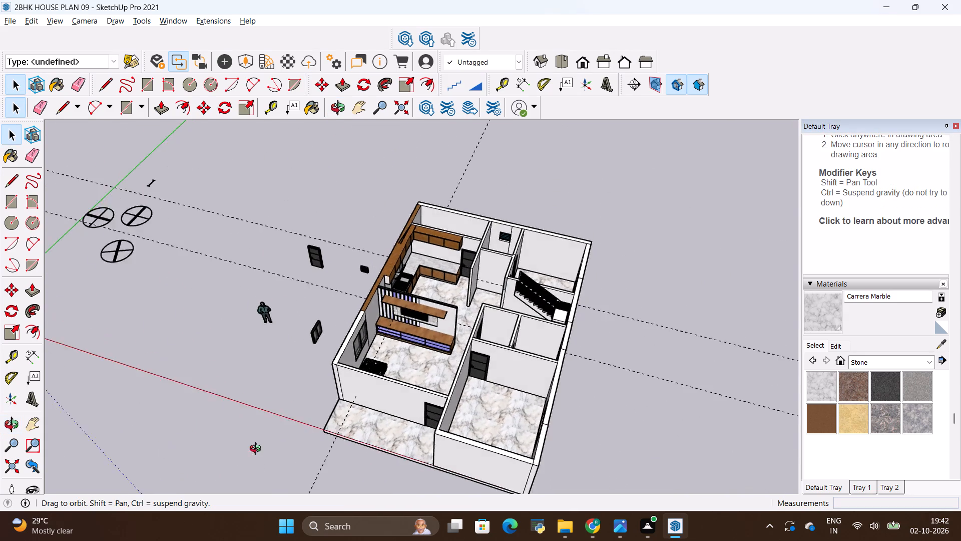
{"action": "middle_click_drag", "start_coordinate": [258, 450], "coordinate": [425, 482]}
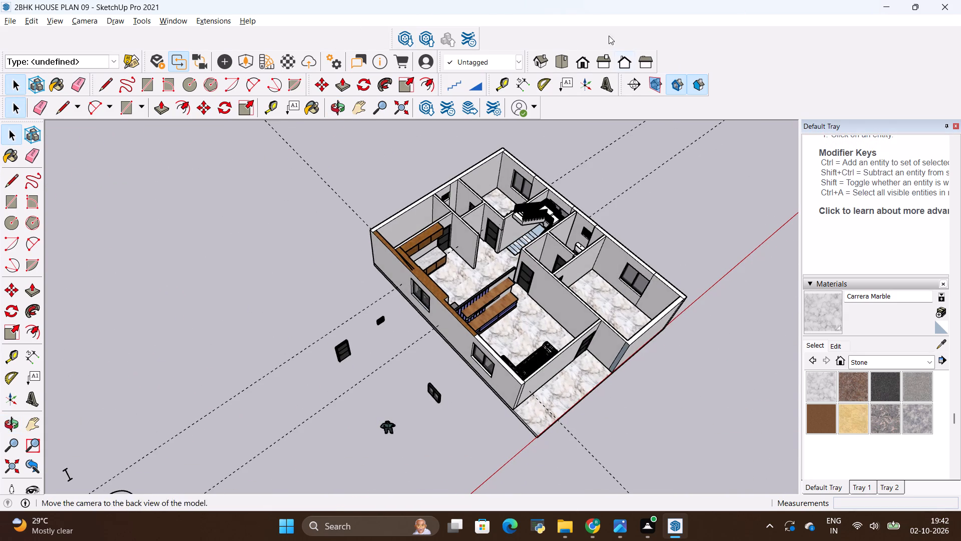
Inspect the room layout from above, both as a whole and close up around the kitchen, passage doors, staircase and toilets.
{"action": "scroll", "coordinate": [737, 251], "scroll_direction": "down", "scroll_amount": 3}
{"action": "scroll", "coordinate": [475, 241], "scroll_direction": "down", "scroll_amount": 5}
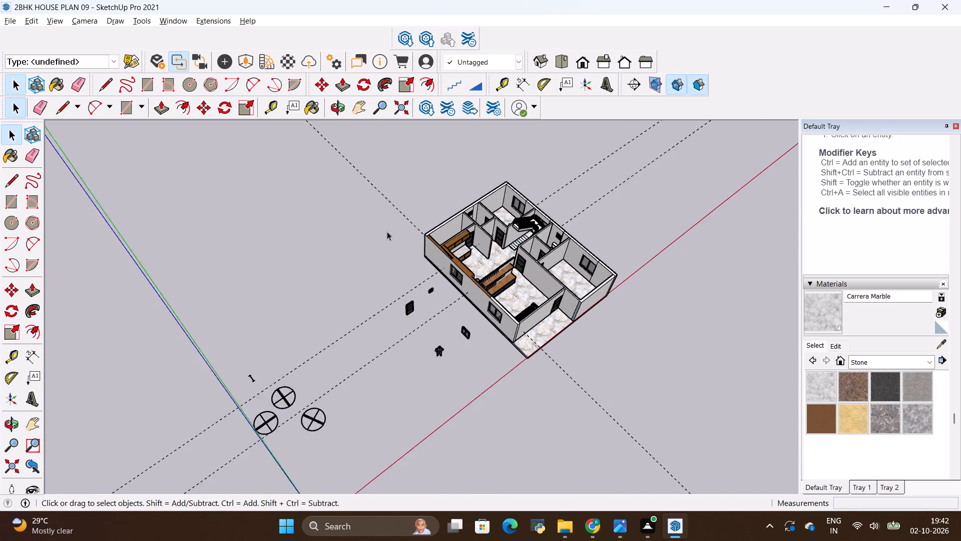
{"action": "scroll", "coordinate": [633, 232], "scroll_direction": "up", "scroll_amount": 4}
{"action": "scroll", "coordinate": [759, 221], "scroll_direction": "up", "scroll_amount": 4}
{"action": "scroll", "coordinate": [687, 206], "scroll_direction": "up", "scroll_amount": 4}
{"action": "scroll", "coordinate": [562, 196], "scroll_direction": "up", "scroll_amount": 3}
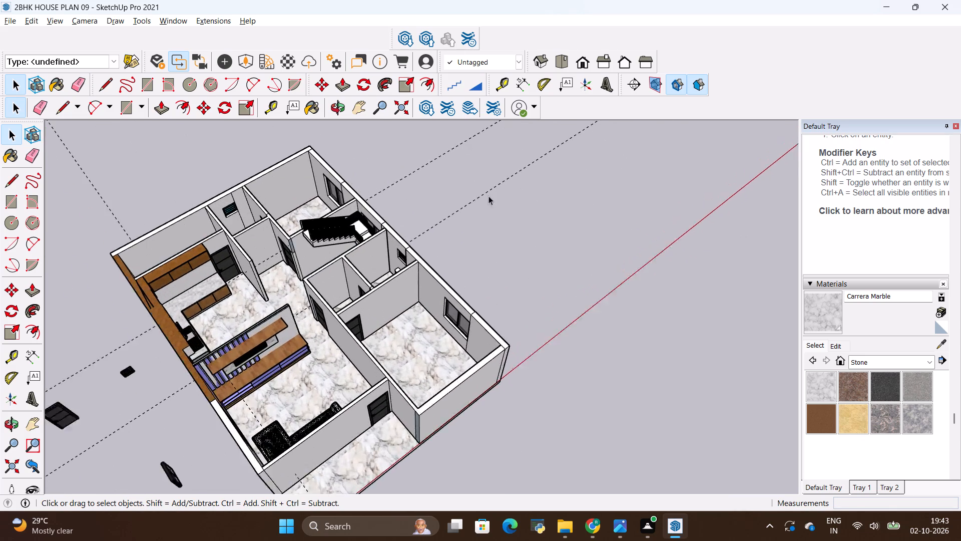
{"action": "scroll", "coordinate": [489, 196], "scroll_direction": "up", "scroll_amount": 1}
{"action": "scroll", "coordinate": [439, 199], "scroll_direction": "down", "scroll_amount": 5}
{"action": "scroll", "coordinate": [536, 183], "scroll_direction": "down", "scroll_amount": 4}
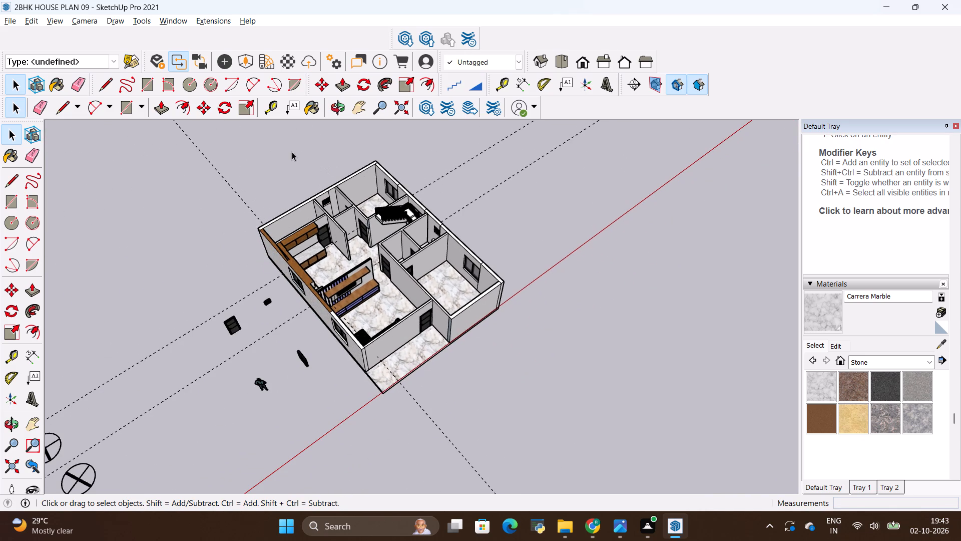
{"action": "scroll", "coordinate": [279, 168], "scroll_direction": "up", "scroll_amount": 4}
{"action": "scroll", "coordinate": [345, 220], "scroll_direction": "down", "scroll_amount": 3}
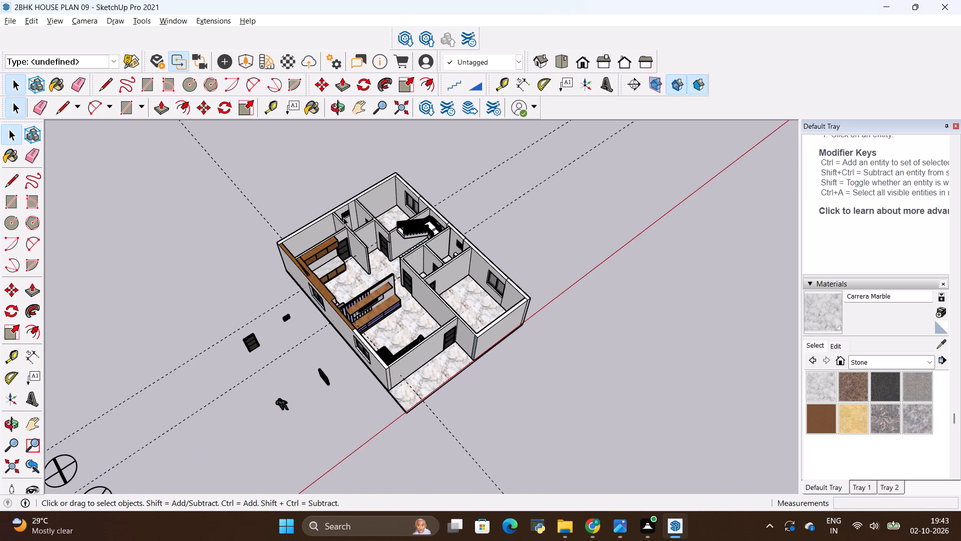
{"action": "scroll", "coordinate": [319, 293], "scroll_direction": "up", "scroll_amount": 6}
{"action": "scroll", "coordinate": [321, 282], "scroll_direction": "down", "scroll_amount": 3}
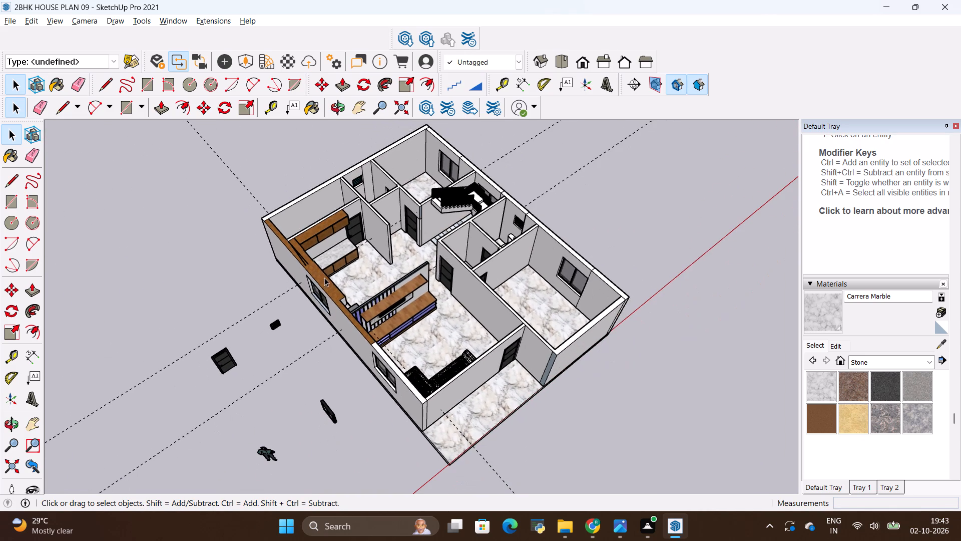
{"action": "scroll", "coordinate": [391, 255], "scroll_direction": "up", "scroll_amount": 4}
{"action": "scroll", "coordinate": [392, 254], "scroll_direction": "down", "scroll_amount": 4}
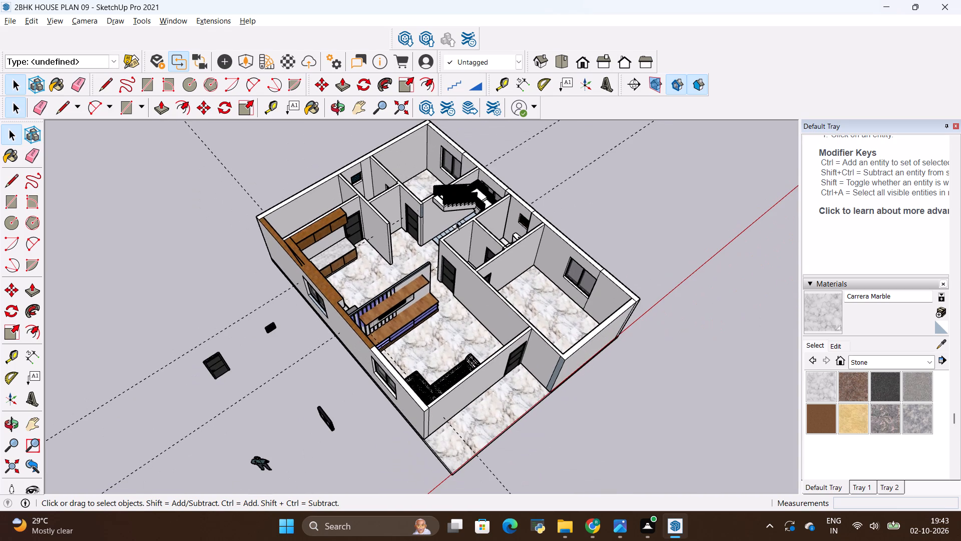
{"action": "scroll", "coordinate": [376, 186], "scroll_direction": "up", "scroll_amount": 10}
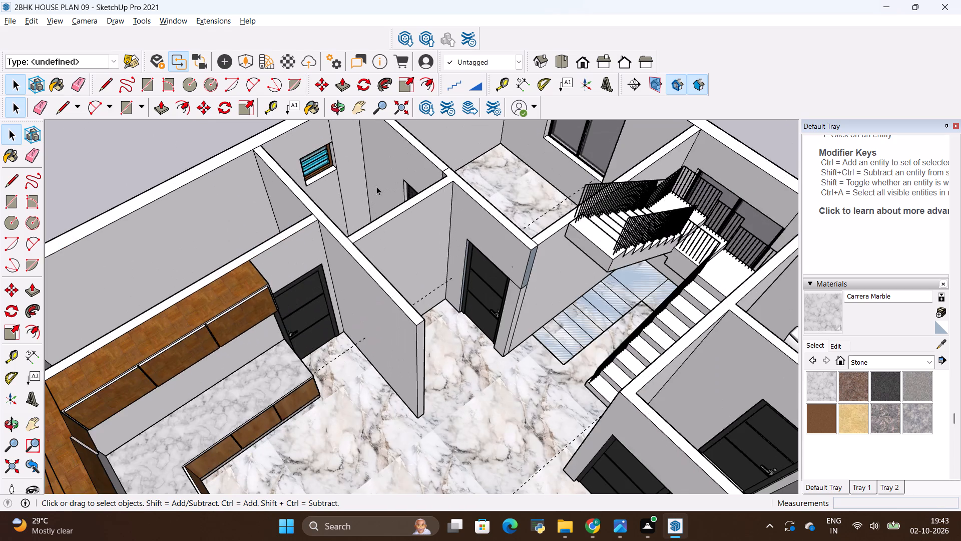
{"action": "scroll", "coordinate": [376, 186], "scroll_direction": "down", "scroll_amount": 3}
{"action": "scroll", "coordinate": [376, 186], "scroll_direction": "up", "scroll_amount": 4}
{"action": "scroll", "coordinate": [376, 186], "scroll_direction": "down", "scroll_amount": 4}
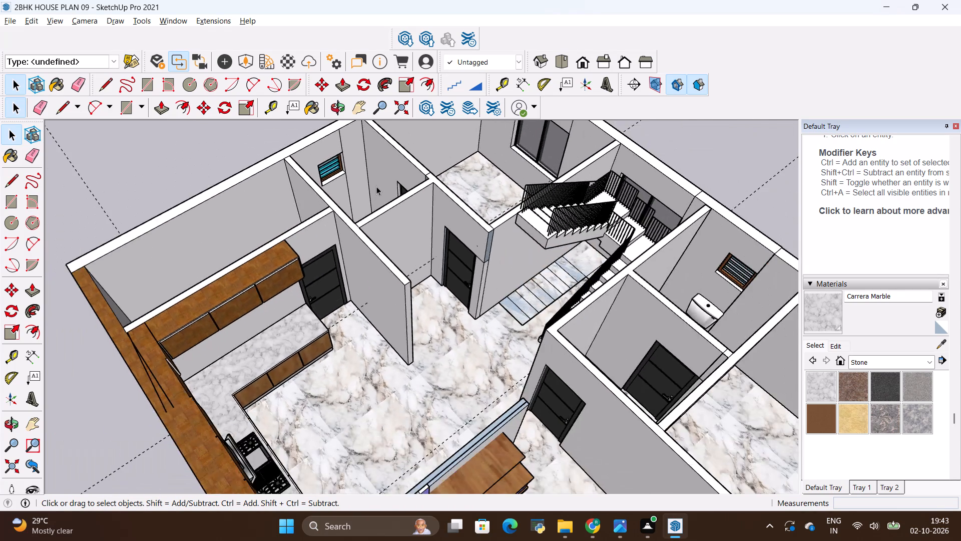
{"action": "scroll", "coordinate": [376, 186], "scroll_direction": "down", "scroll_amount": 5}
{"action": "scroll", "coordinate": [405, 226], "scroll_direction": "down", "scroll_amount": 5}
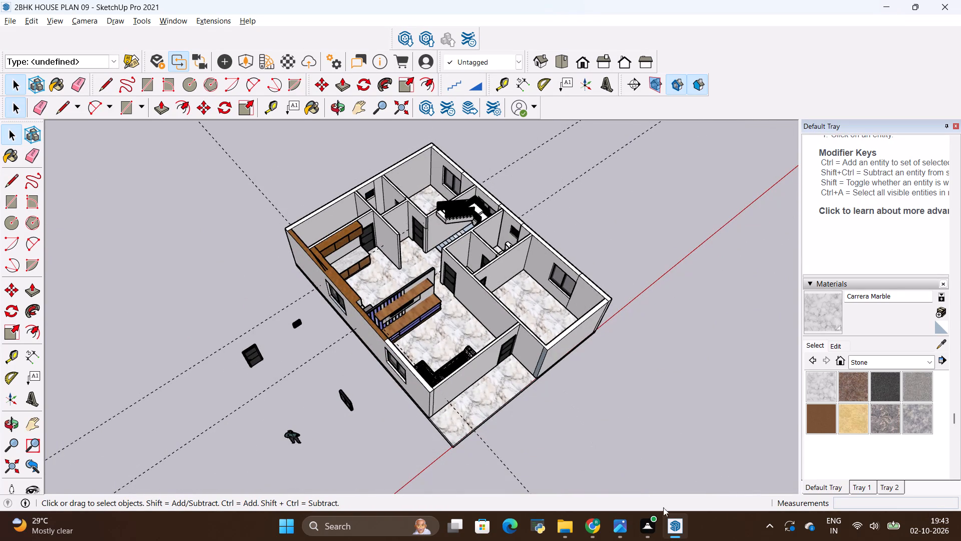
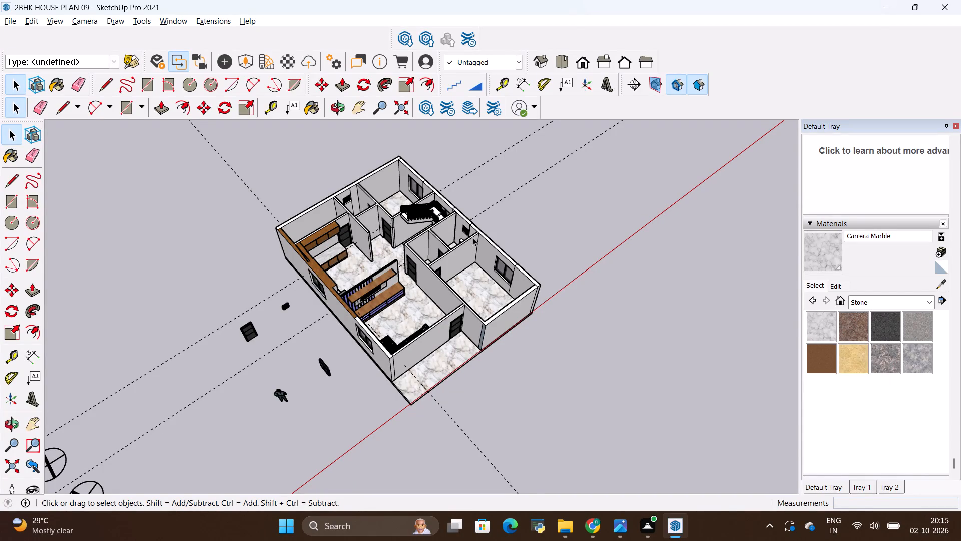
Examine the overall furnished house layout from above and from several sides, including the bedroom, staircase and toilet areas.
{"action": "scroll", "coordinate": [473, 237], "scroll_direction": "down", "scroll_amount": 2}
{"action": "scroll", "coordinate": [396, 260], "scroll_direction": "up", "scroll_amount": 6}
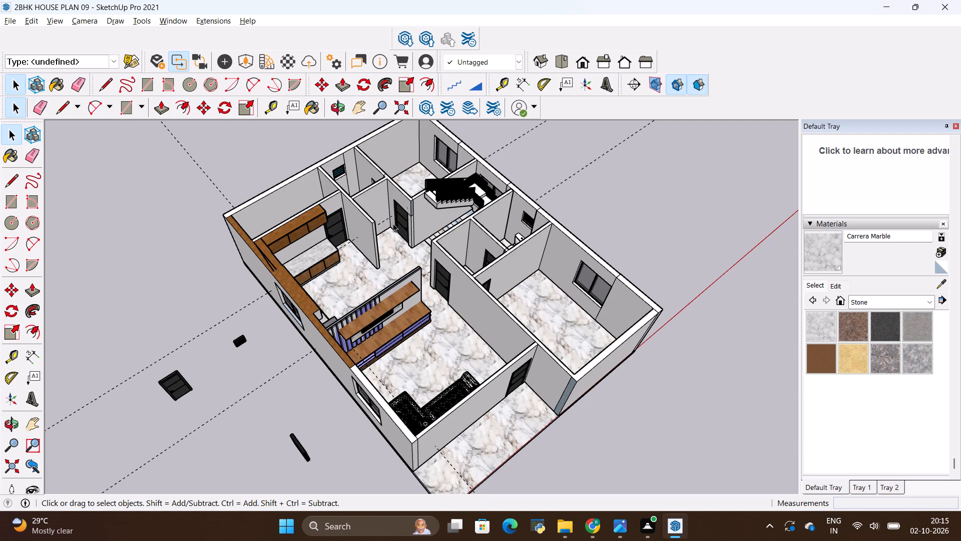
{"action": "scroll", "coordinate": [420, 223], "scroll_direction": "down", "scroll_amount": 2}
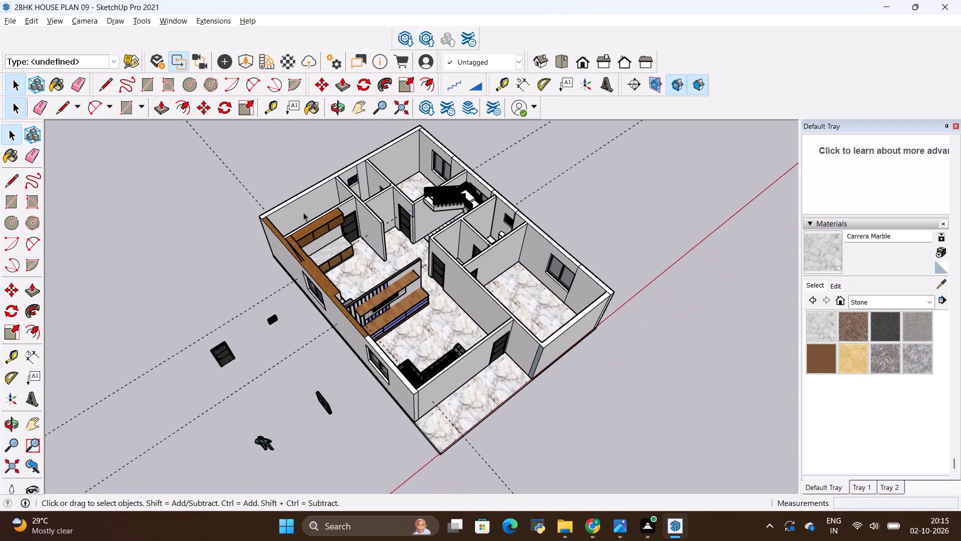
{"action": "scroll", "coordinate": [303, 202], "scroll_direction": "down", "scroll_amount": 4}
{"action": "scroll", "coordinate": [331, 161], "scroll_direction": "up", "scroll_amount": 3}
{"action": "scroll", "coordinate": [402, 282], "scroll_direction": "down", "scroll_amount": 3}
{"action": "middle_click_drag", "start_coordinate": [418, 282], "coordinate": [410, 303]}
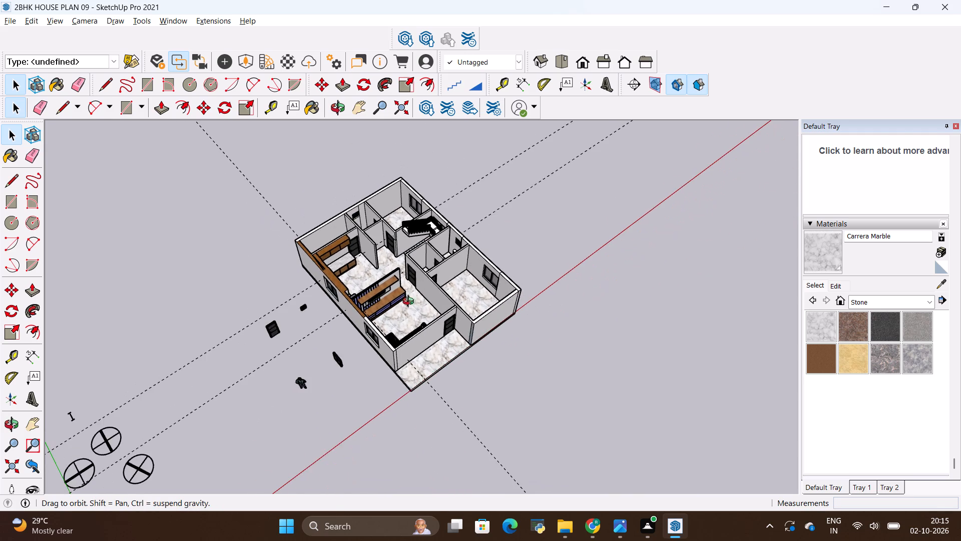
{"action": "middle_click_drag", "start_coordinate": [410, 303], "coordinate": [385, 378]}
{"action": "scroll", "coordinate": [380, 365], "scroll_direction": "down", "scroll_amount": 1}
{"action": "scroll", "coordinate": [323, 230], "scroll_direction": "up", "scroll_amount": 11}
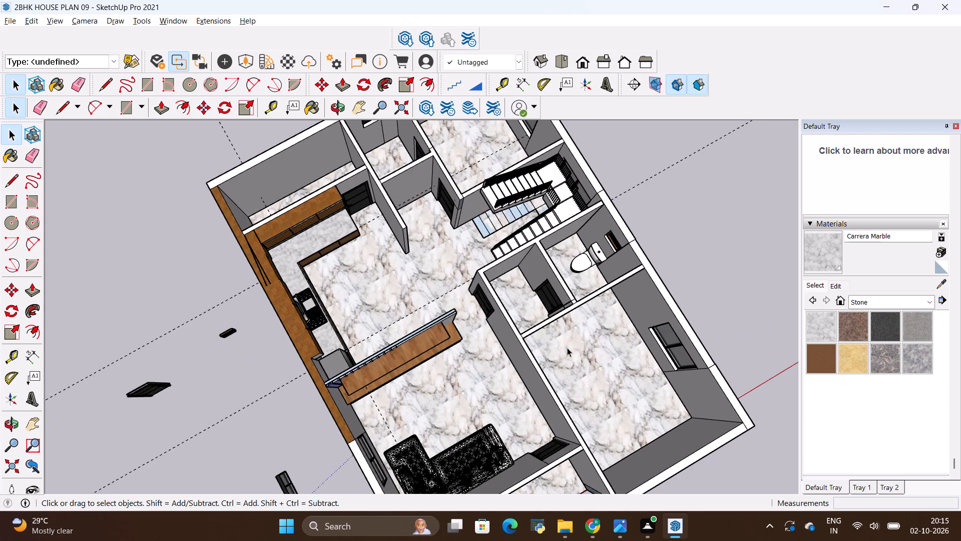
{"action": "middle_click_drag", "start_coordinate": [578, 368], "coordinate": [548, 301]}
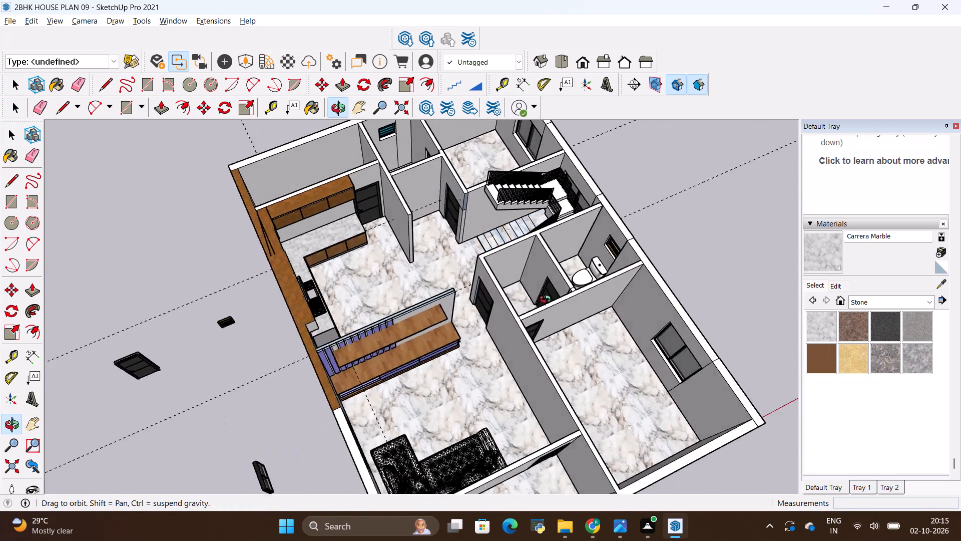
{"action": "middle_click_drag", "start_coordinate": [548, 301], "coordinate": [621, 265]}
{"action": "scroll", "coordinate": [505, 289], "scroll_direction": "down", "scroll_amount": 4}
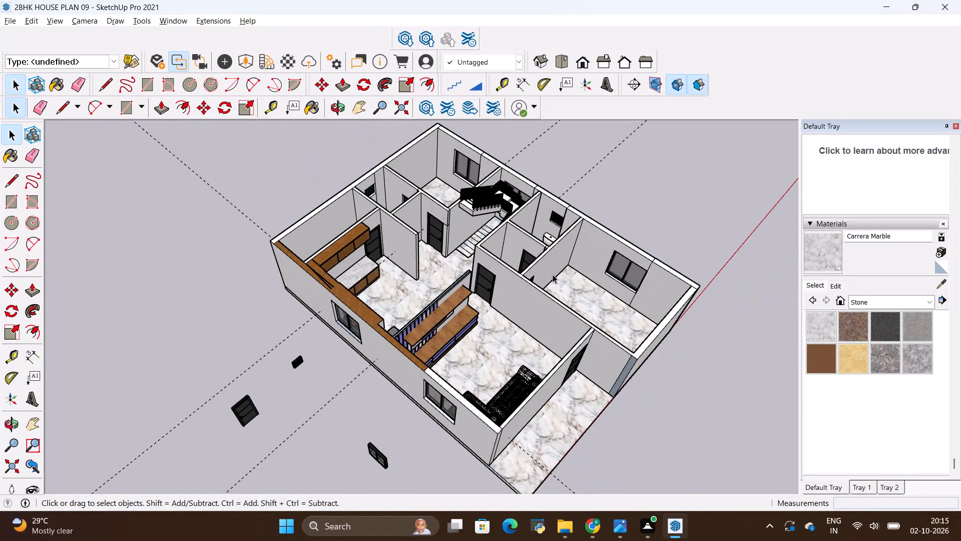
{"action": "scroll", "coordinate": [568, 316], "scroll_direction": "down", "scroll_amount": 2}
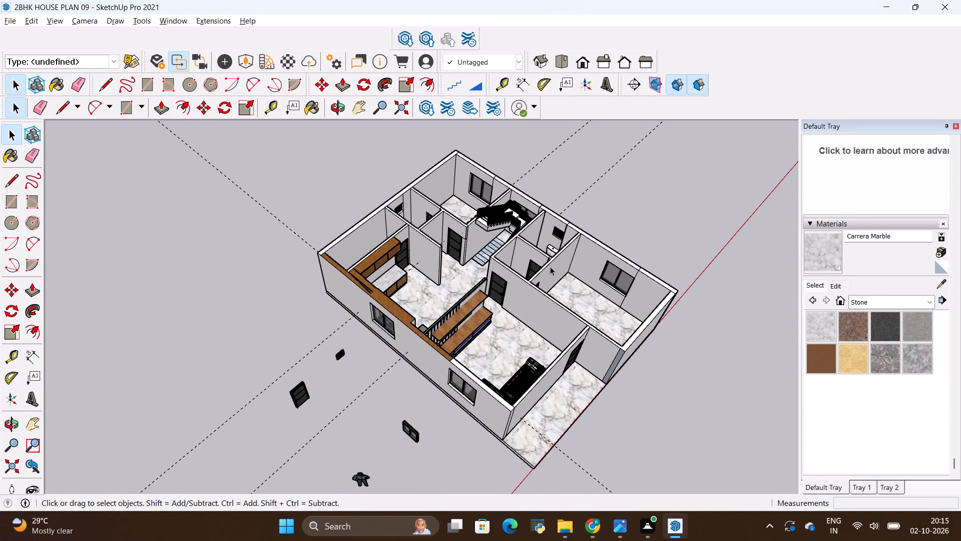
{"action": "scroll", "coordinate": [464, 131], "scroll_direction": "up", "scroll_amount": 3}
{"action": "scroll", "coordinate": [552, 333], "scroll_direction": "up", "scroll_amount": 3}
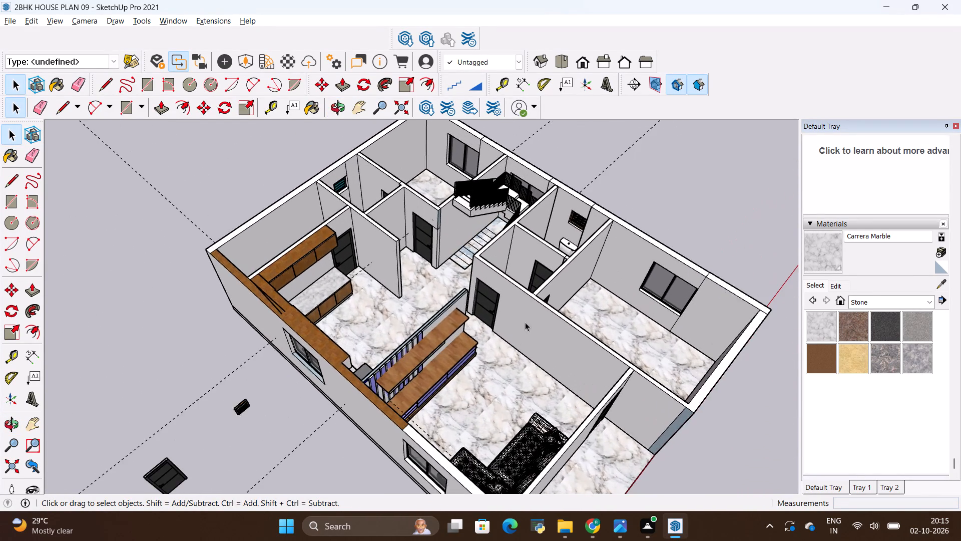
{"action": "scroll", "coordinate": [453, 311], "scroll_direction": "up", "scroll_amount": 6}
{"action": "scroll", "coordinate": [451, 313], "scroll_direction": "down", "scroll_amount": 4}
{"action": "middle_click_drag", "start_coordinate": [578, 338], "coordinate": [559, 348]}
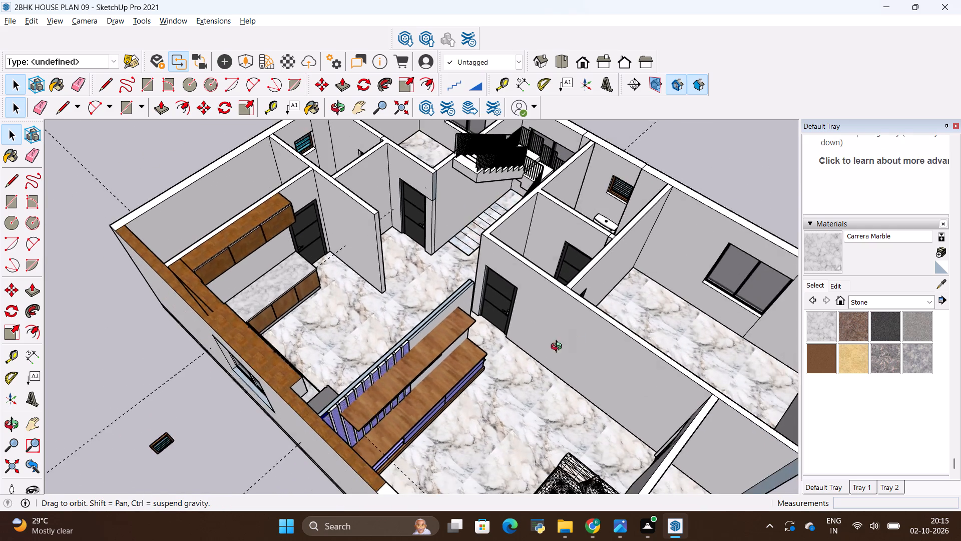
{"action": "middle_click_drag", "start_coordinate": [559, 348], "coordinate": [283, 373]}
{"action": "scroll", "coordinate": [409, 348], "scroll_direction": "down", "scroll_amount": 5}
{"action": "middle_click_drag", "start_coordinate": [529, 378], "coordinate": [490, 310]}
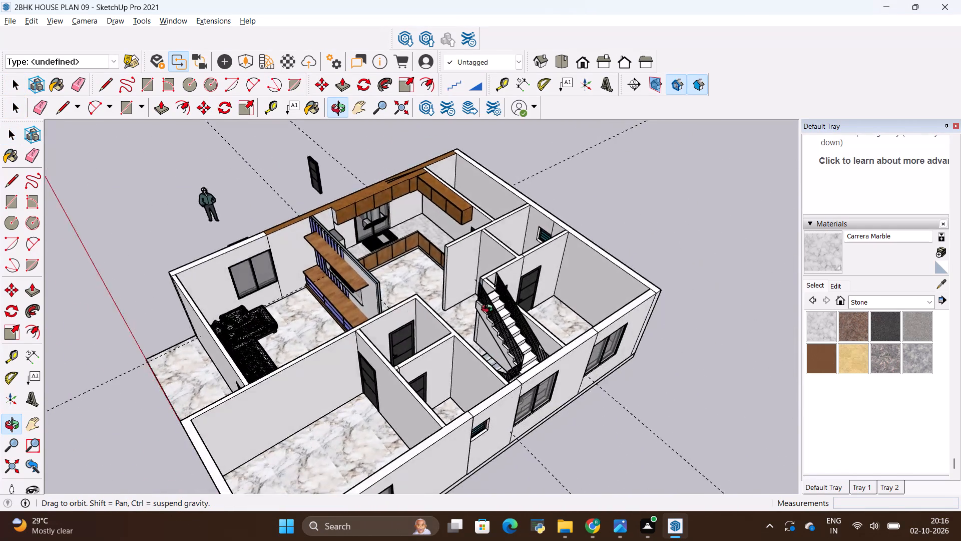
{"action": "middle_click_drag", "start_coordinate": [490, 310], "coordinate": [615, 286]}
Inspect the TV unit wall up close from the front, along with the passage beside it.
{"action": "scroll", "coordinate": [452, 294], "scroll_direction": "up", "scroll_amount": 7}
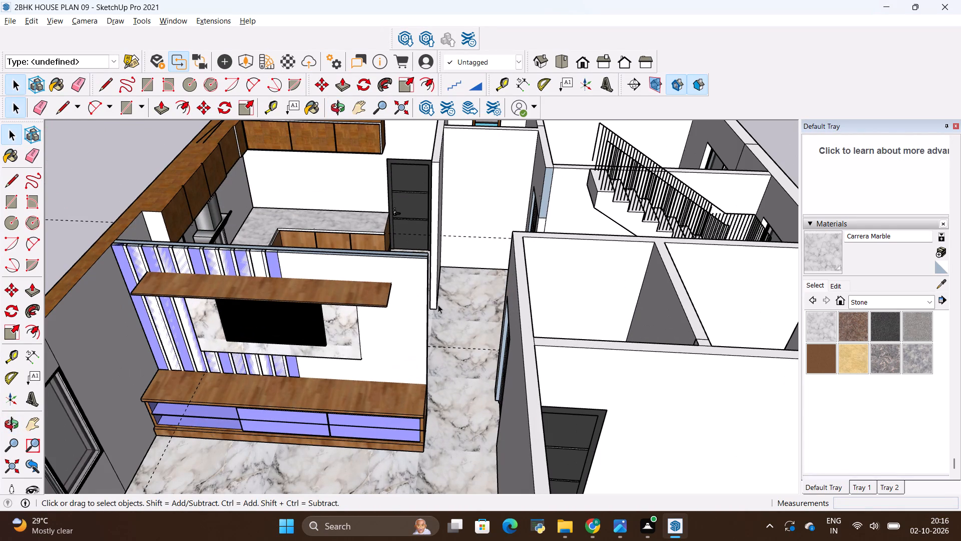
{"action": "scroll", "coordinate": [384, 324], "scroll_direction": "up", "scroll_amount": 2}
{"action": "middle_click_drag", "start_coordinate": [391, 329], "coordinate": [402, 330]}
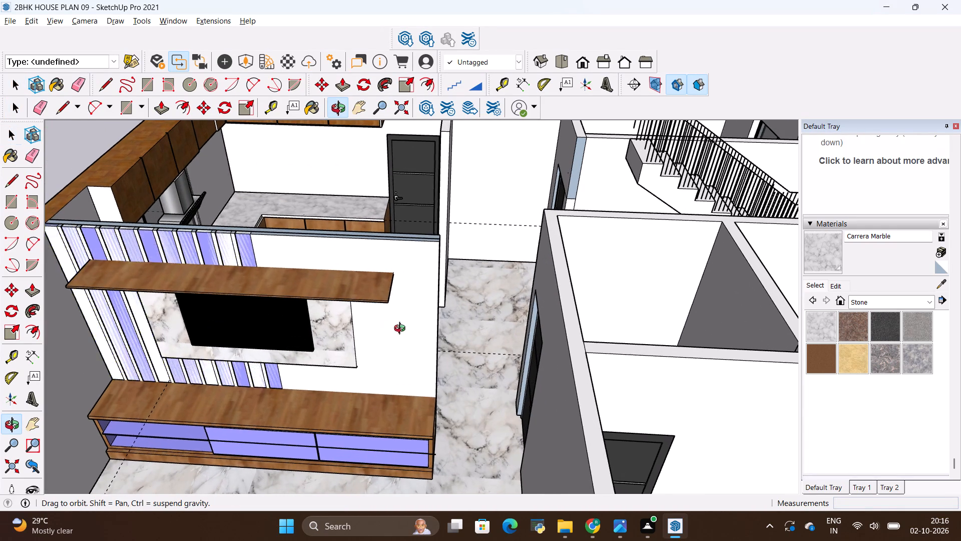
{"action": "middle_click_drag", "start_coordinate": [402, 330], "coordinate": [418, 291]}
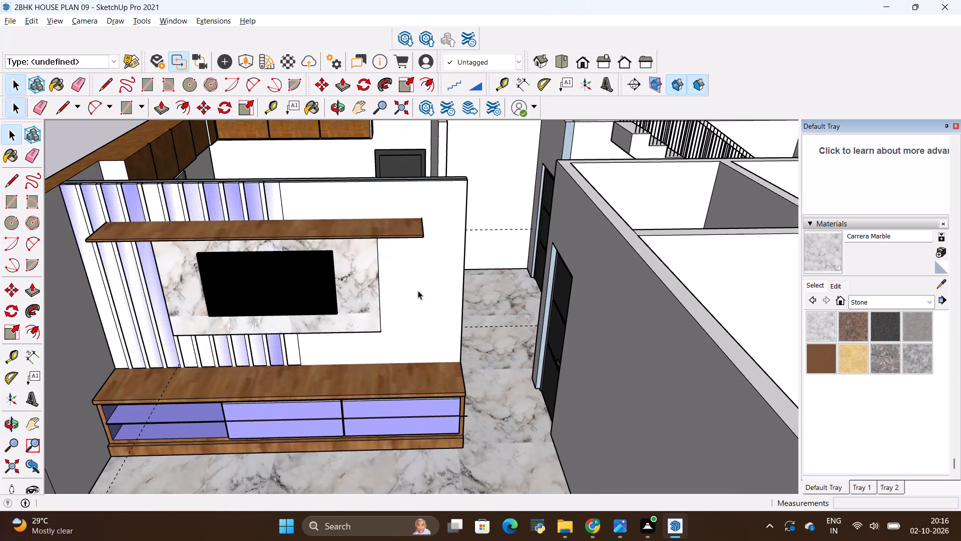
{"action": "scroll", "coordinate": [401, 299], "scroll_direction": "up", "scroll_amount": 2}
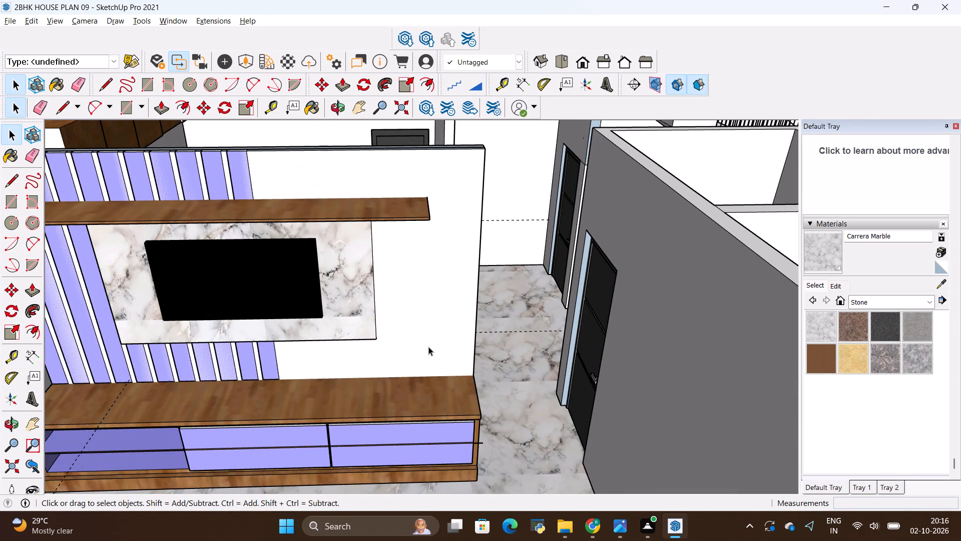
{"action": "scroll", "coordinate": [428, 347], "scroll_direction": "down", "scroll_amount": 9}
{"action": "middle_click_drag", "start_coordinate": [539, 279], "coordinate": [478, 345]}
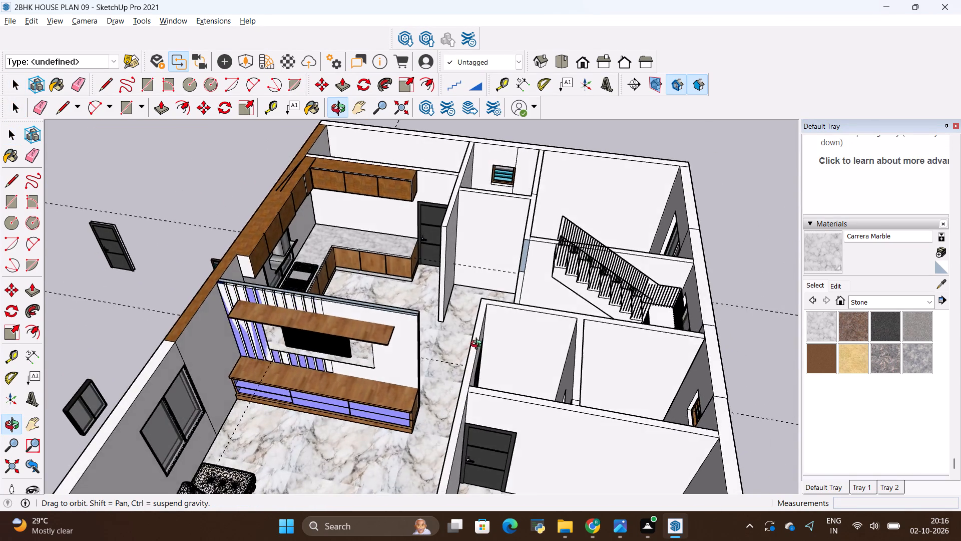
{"action": "middle_click_drag", "start_coordinate": [478, 345], "coordinate": [462, 350]}
Inspect the kitchen counter and cabinets, the room behind the kitchen, and the neighbouring toilet, bedroom and staircase.
{"action": "scroll", "coordinate": [436, 246], "scroll_direction": "up", "scroll_amount": 3}
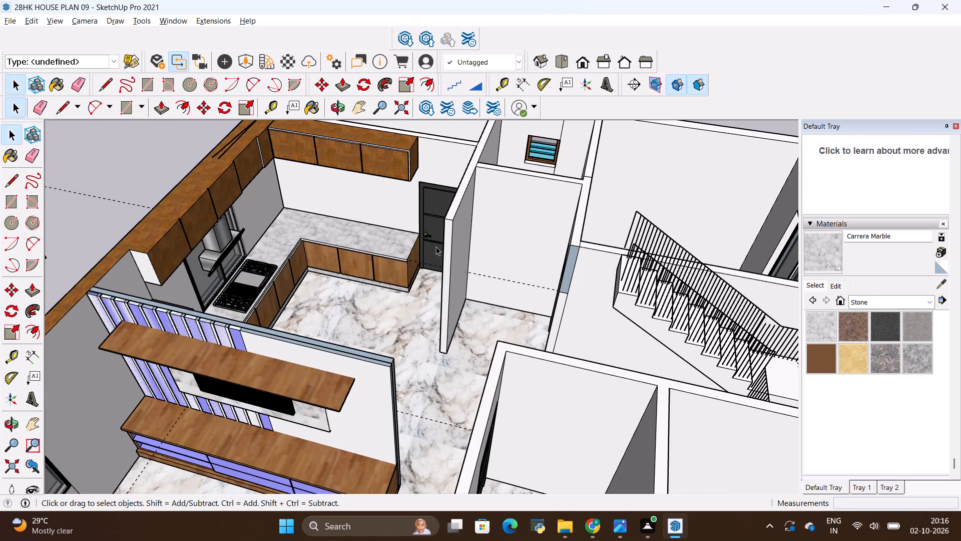
{"action": "scroll", "coordinate": [254, 252], "scroll_direction": "up", "scroll_amount": 7}
{"action": "scroll", "coordinate": [297, 240], "scroll_direction": "up", "scroll_amount": 5}
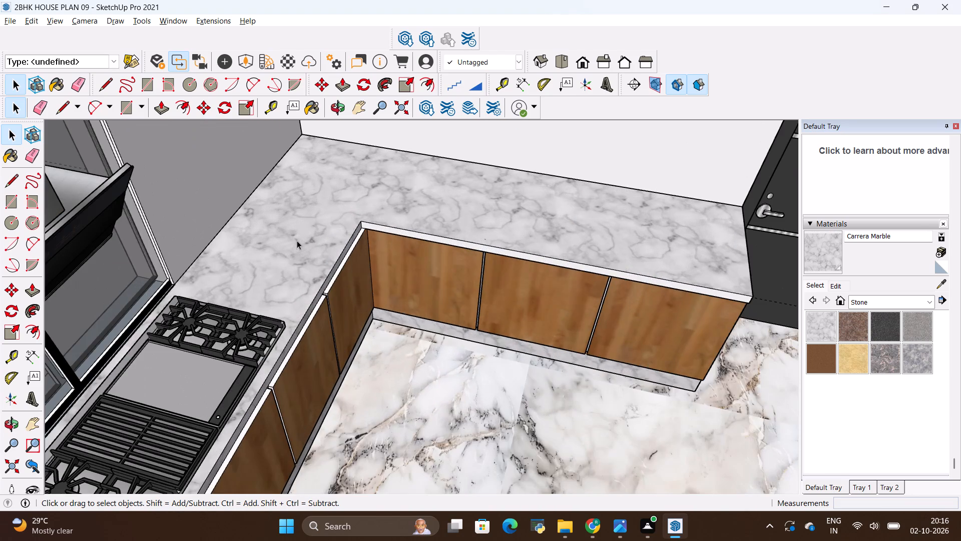
{"action": "scroll", "coordinate": [297, 240], "scroll_direction": "up", "scroll_amount": 3}
{"action": "scroll", "coordinate": [410, 358], "scroll_direction": "down", "scroll_amount": 13}
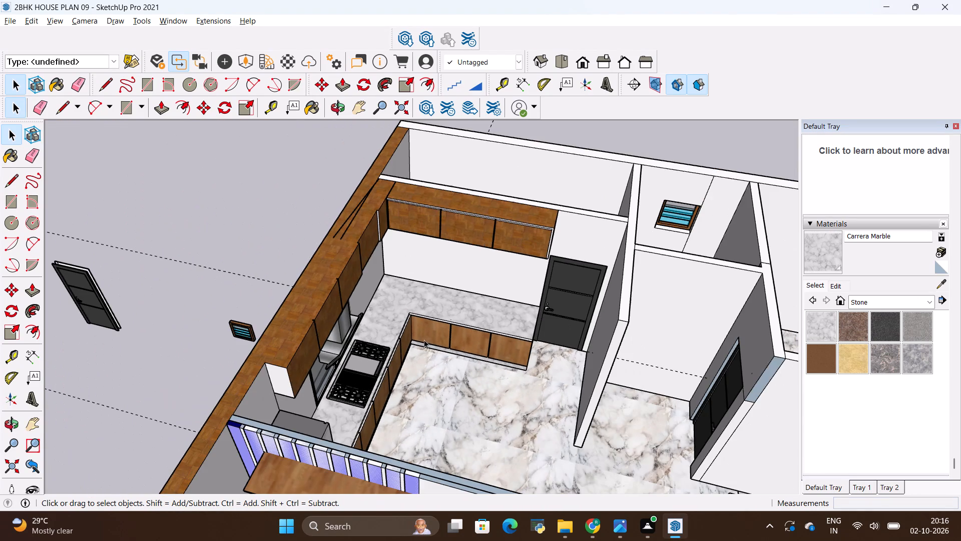
{"action": "scroll", "coordinate": [473, 334], "scroll_direction": "down", "scroll_amount": 3}
{"action": "scroll", "coordinate": [521, 198], "scroll_direction": "up", "scroll_amount": 4}
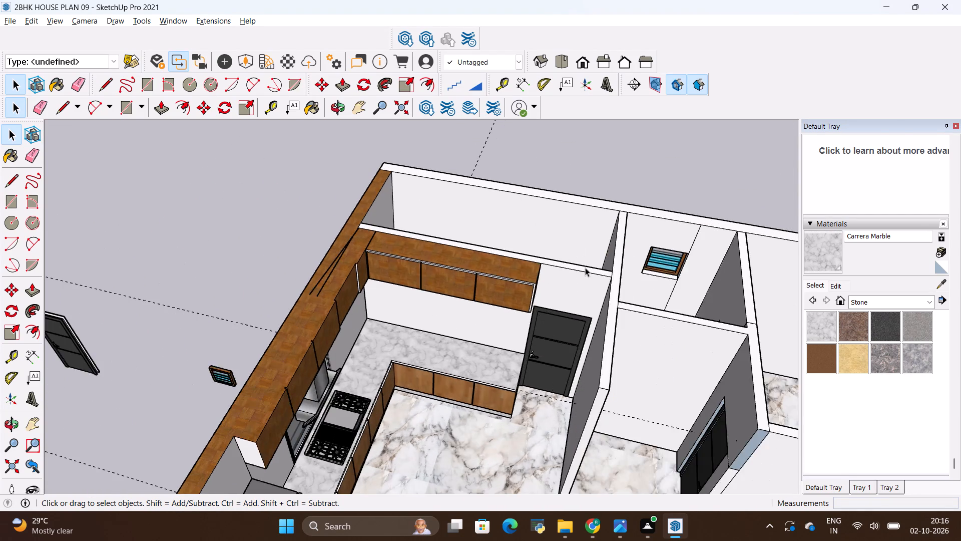
{"action": "scroll", "coordinate": [585, 267], "scroll_direction": "up", "scroll_amount": 1}
{"action": "middle_click_drag", "start_coordinate": [585, 268], "coordinate": [449, 304]}
{"action": "scroll", "coordinate": [457, 315], "scroll_direction": "down", "scroll_amount": 3}
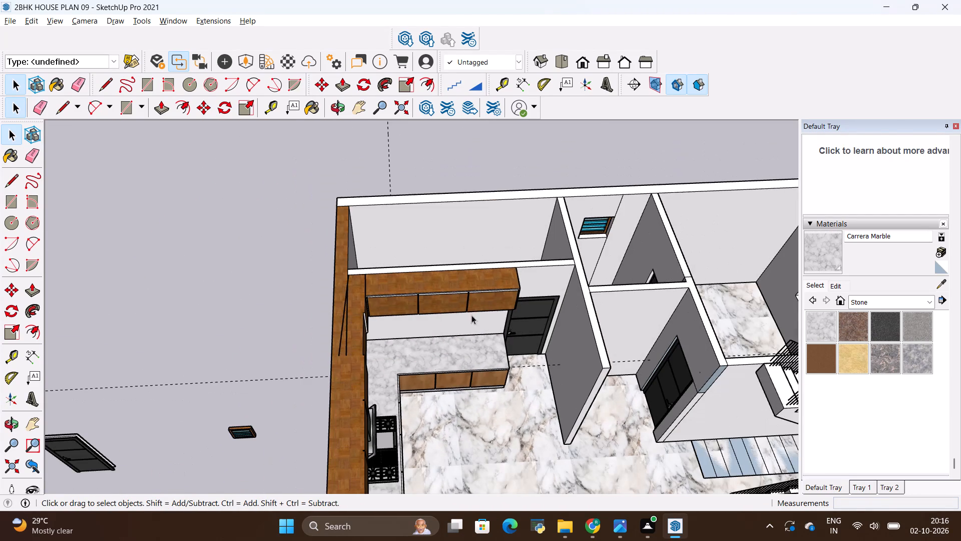
{"action": "scroll", "coordinate": [635, 309], "scroll_direction": "up", "scroll_amount": 3}
{"action": "middle_click_drag", "start_coordinate": [620, 280], "coordinate": [427, 407]}
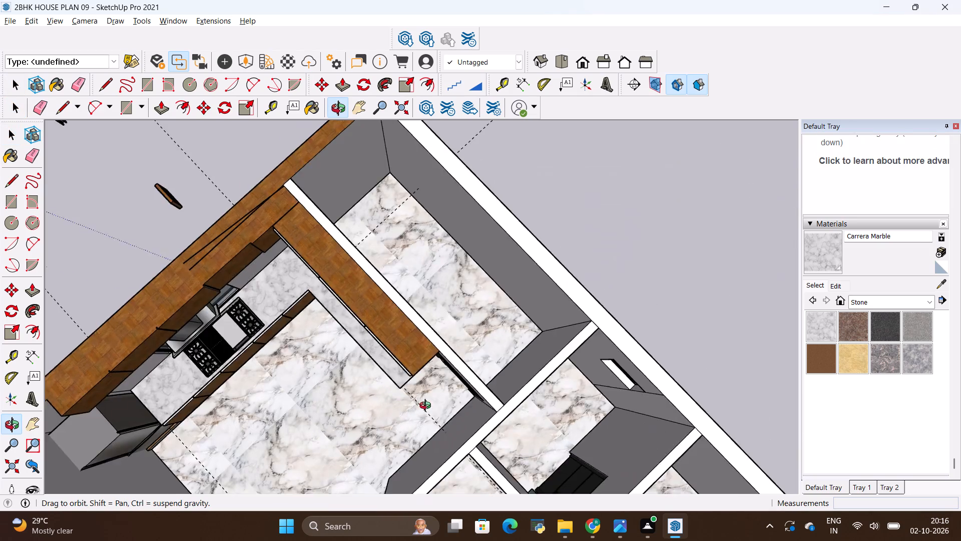
{"action": "middle_click_drag", "start_coordinate": [427, 407], "coordinate": [399, 345]}
{"action": "middle_click_drag", "start_coordinate": [397, 342], "coordinate": [626, 311]}
{"action": "scroll", "coordinate": [570, 337], "scroll_direction": "up", "scroll_amount": 1}
{"action": "scroll", "coordinate": [471, 273], "scroll_direction": "down", "scroll_amount": 3}
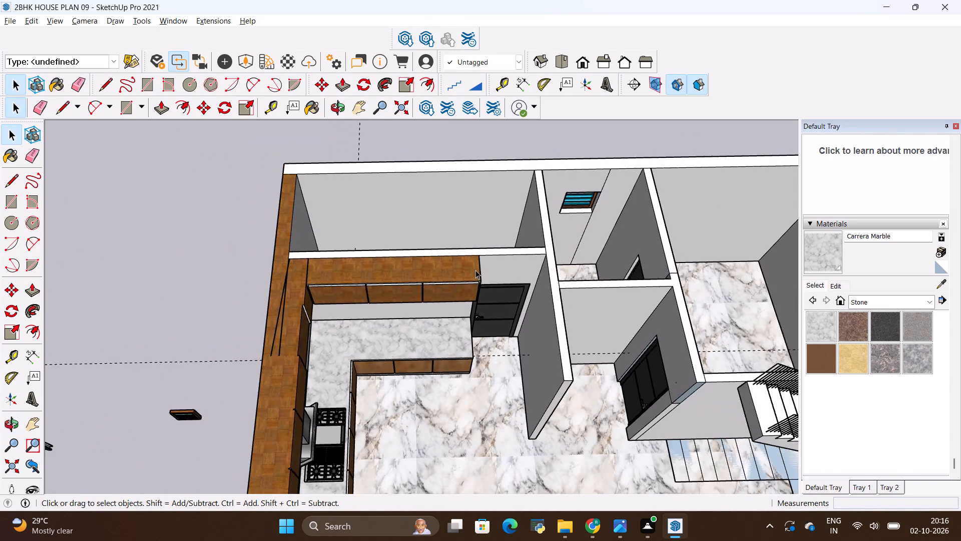
{"action": "scroll", "coordinate": [476, 269], "scroll_direction": "down", "scroll_amount": 12}
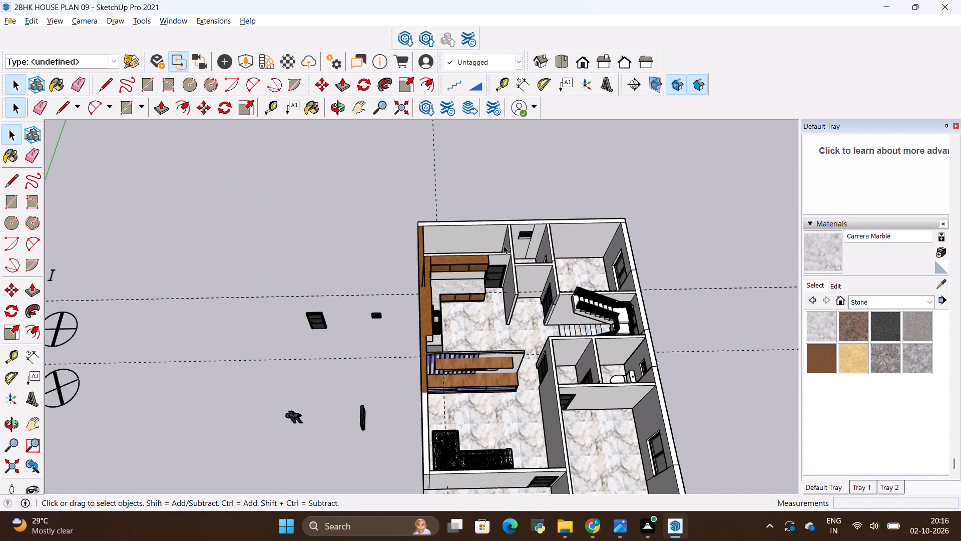
{"action": "scroll", "coordinate": [504, 245], "scroll_direction": "down", "scroll_amount": 2}
{"action": "scroll", "coordinate": [492, 356], "scroll_direction": "up", "scroll_amount": 2}
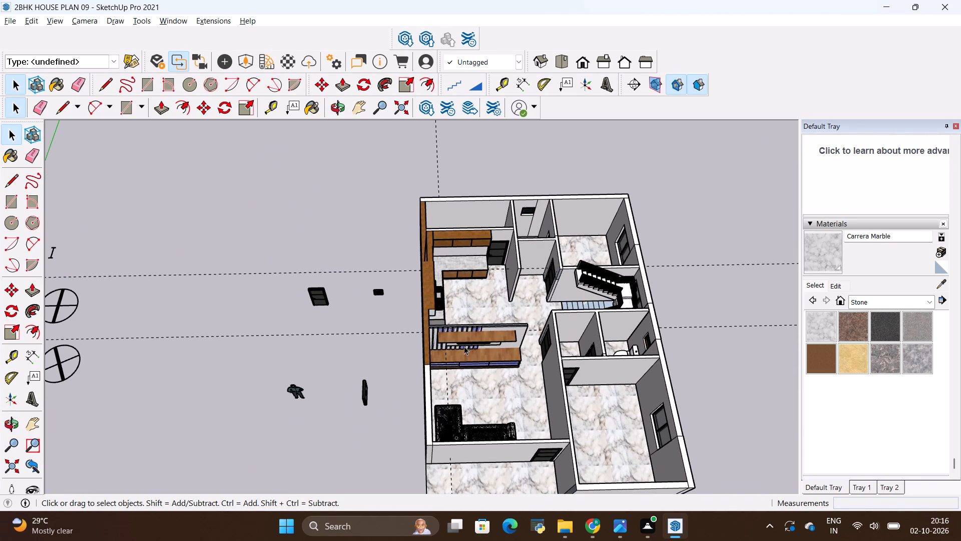
{"action": "scroll", "coordinate": [564, 211], "scroll_direction": "up", "scroll_amount": 7}
{"action": "middle_click_drag", "start_coordinate": [563, 287], "coordinate": [581, 412]}
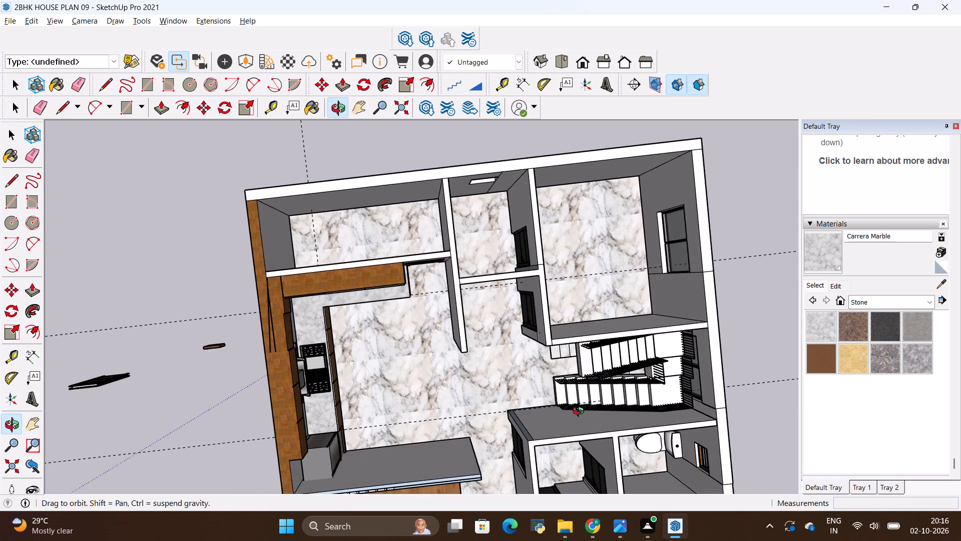
{"action": "middle_click_drag", "start_coordinate": [581, 412], "coordinate": [539, 192]}
{"action": "scroll", "coordinate": [530, 253], "scroll_direction": "down", "scroll_amount": 5}
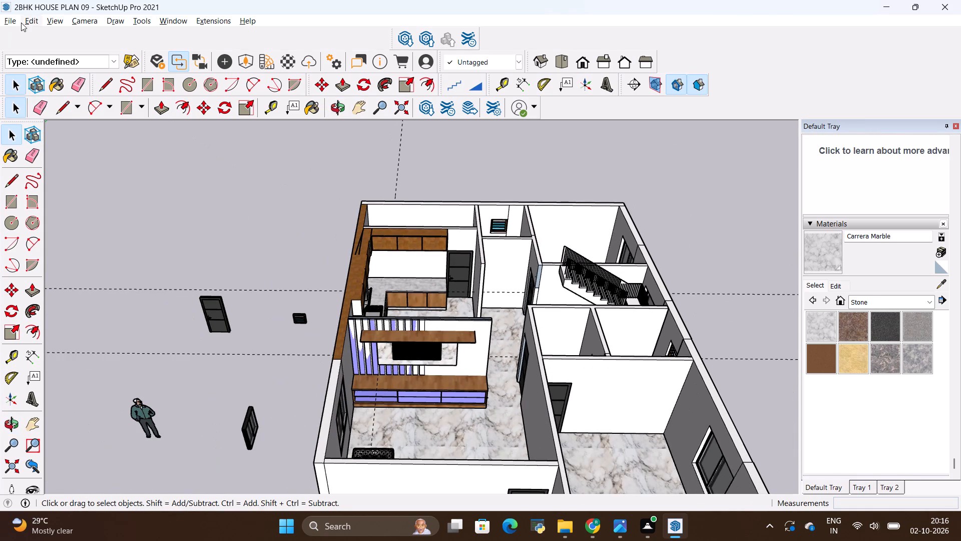
Import the Bed (1) model from the ALL 3D WAREHOUSE ITEMS folder and place it outside the house, beyond the staircase-side wall.
{"action": "left_click", "coordinate": [9, 24]}
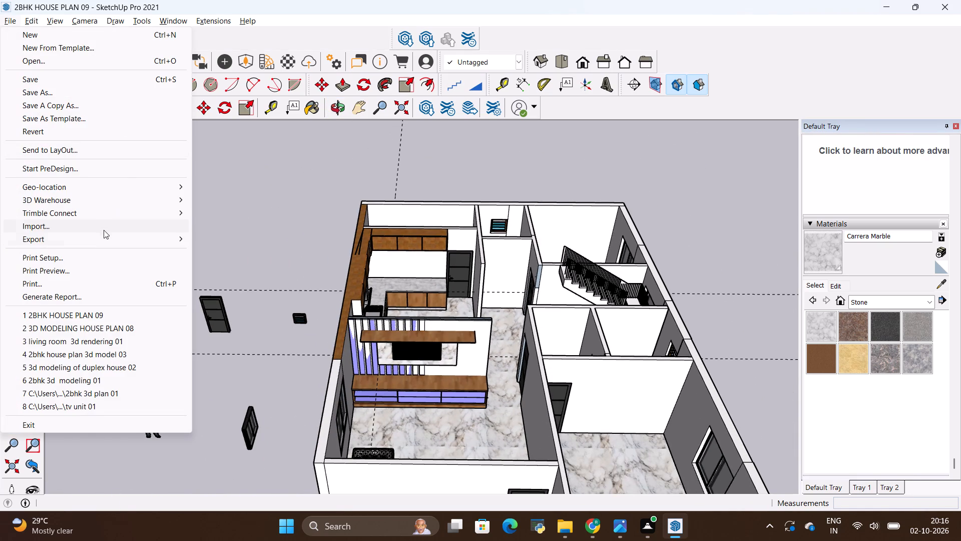
{"action": "left_click", "coordinate": [103, 226]}
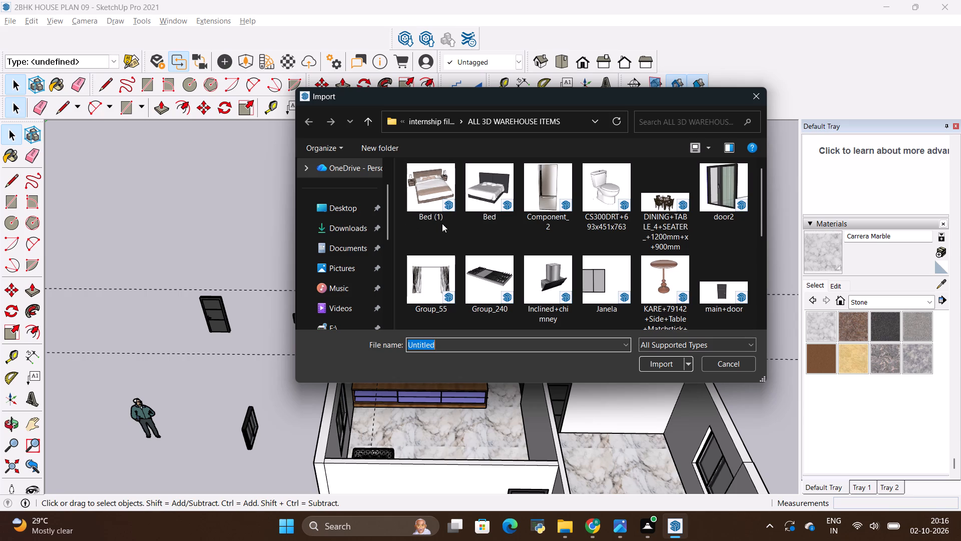
{"action": "left_click", "coordinate": [419, 193]}
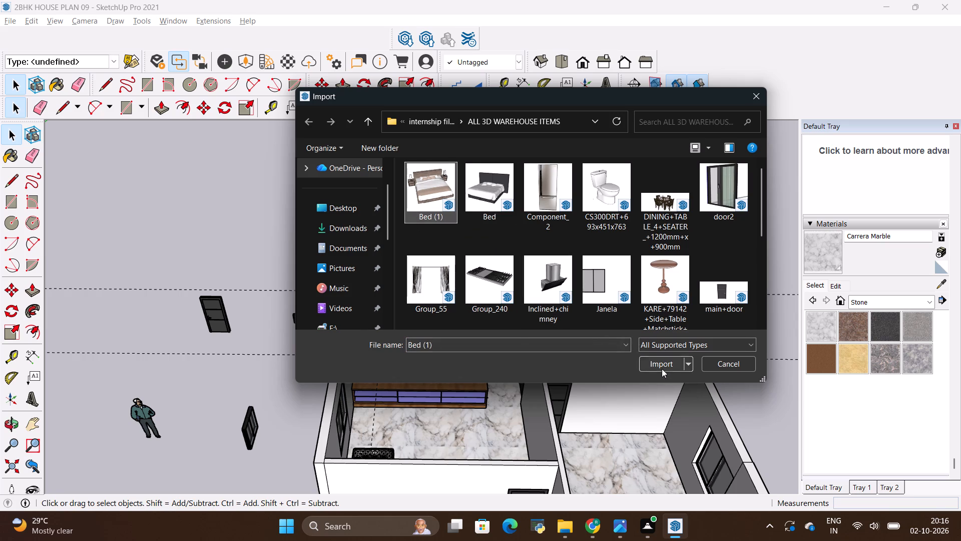
{"action": "left_click", "coordinate": [662, 369]}
{"action": "scroll", "coordinate": [261, 247], "scroll_direction": "down", "scroll_amount": 4}
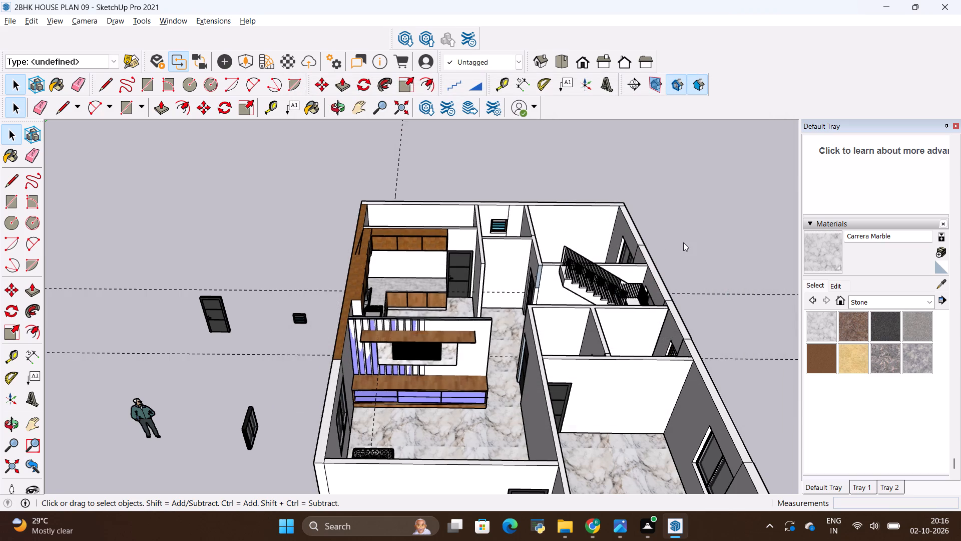
{"action": "left_click", "coordinate": [683, 242]}
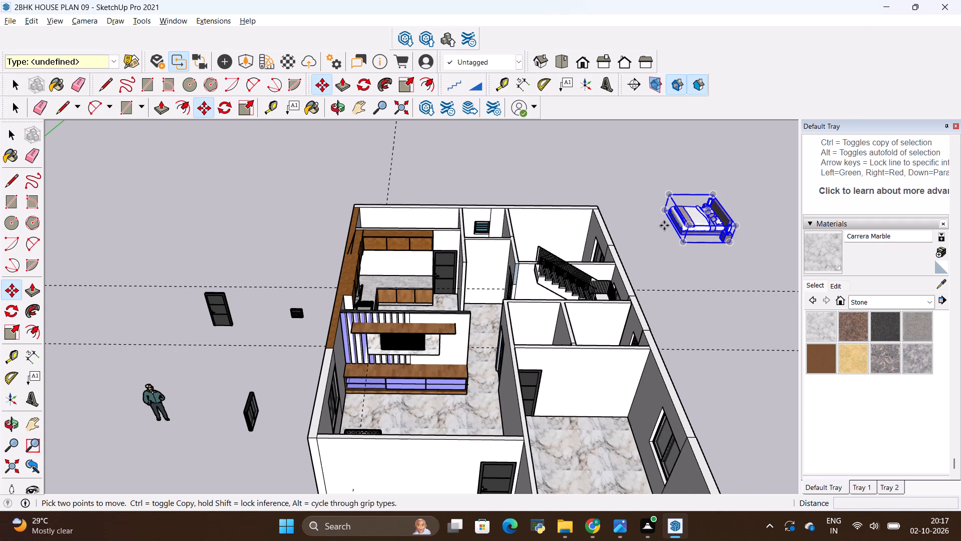
Examine the imported bed up close and compare it with the size of the house's rooms.
{"action": "scroll", "coordinate": [737, 197], "scroll_direction": "up", "scroll_amount": 7}
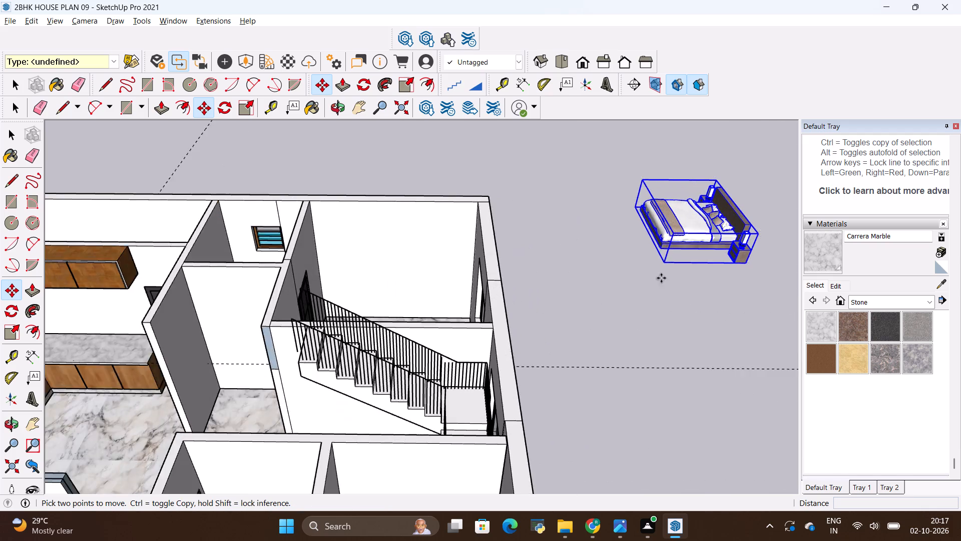
{"action": "scroll", "coordinate": [677, 254], "scroll_direction": "up", "scroll_amount": 5}
{"action": "scroll", "coordinate": [621, 325], "scroll_direction": "down", "scroll_amount": 7}
{"action": "scroll", "coordinate": [733, 209], "scroll_direction": "up", "scroll_amount": 16}
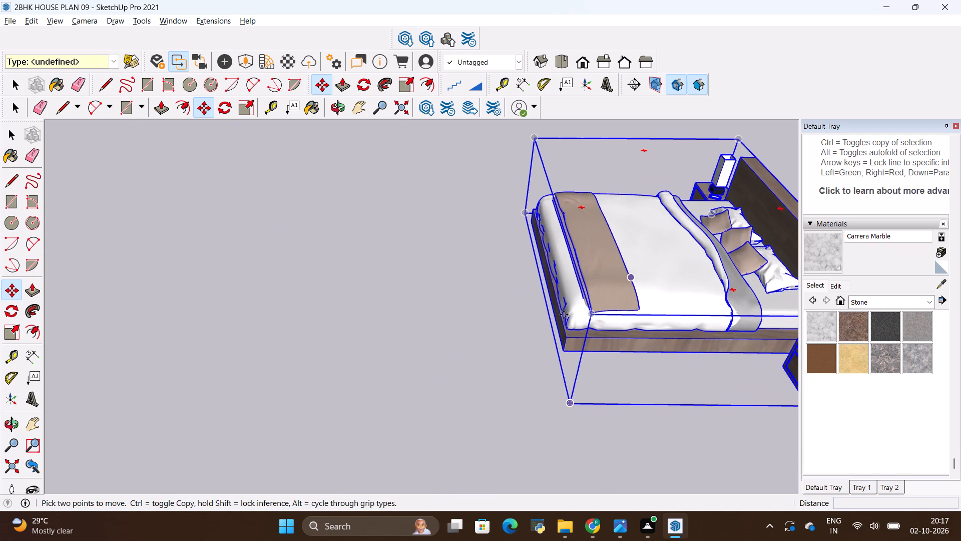
{"action": "scroll", "coordinate": [622, 269], "scroll_direction": "down", "scroll_amount": 14}
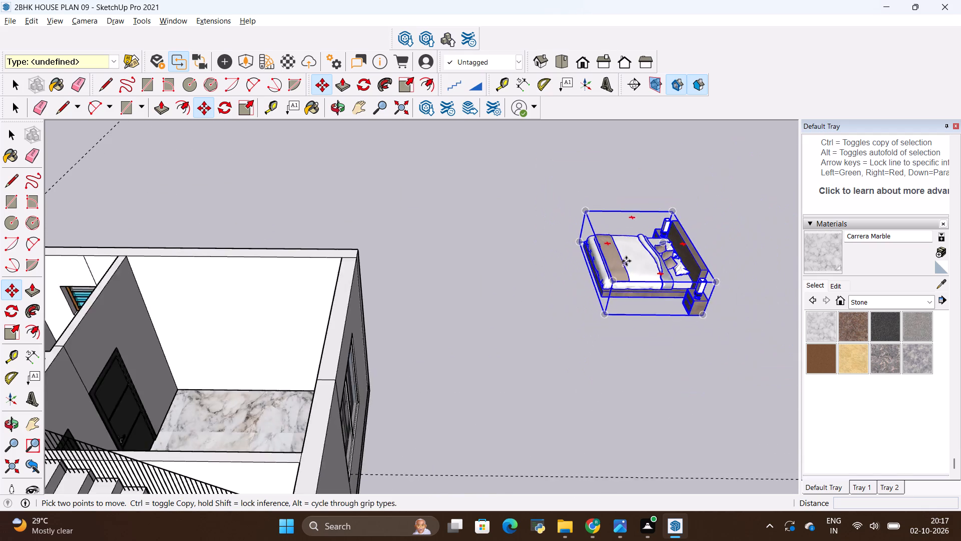
{"action": "scroll", "coordinate": [626, 261], "scroll_direction": "down", "scroll_amount": 6}
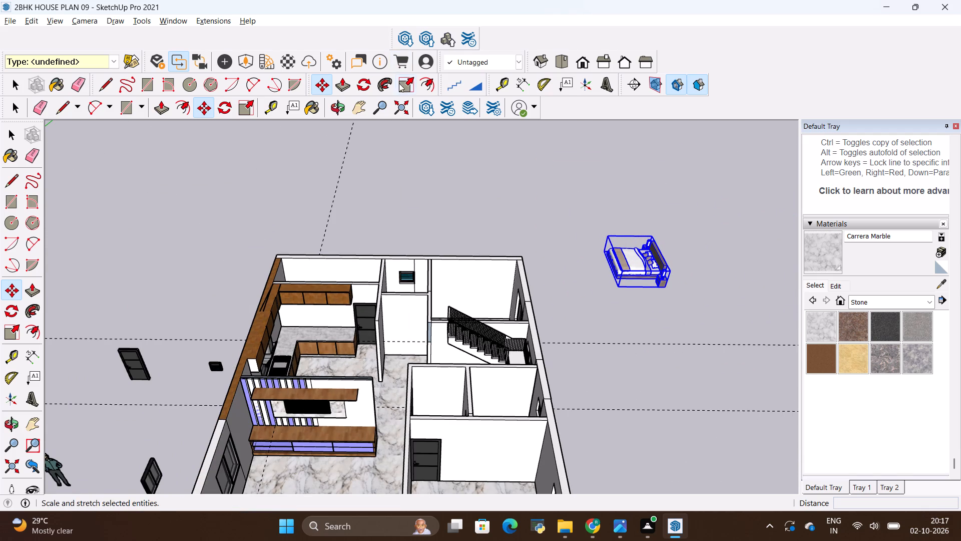
Rotate the imported bed 90 degrees on the ground plane so its headboard faces the house's rear side.
{"action": "left_click", "coordinate": [362, 81]}
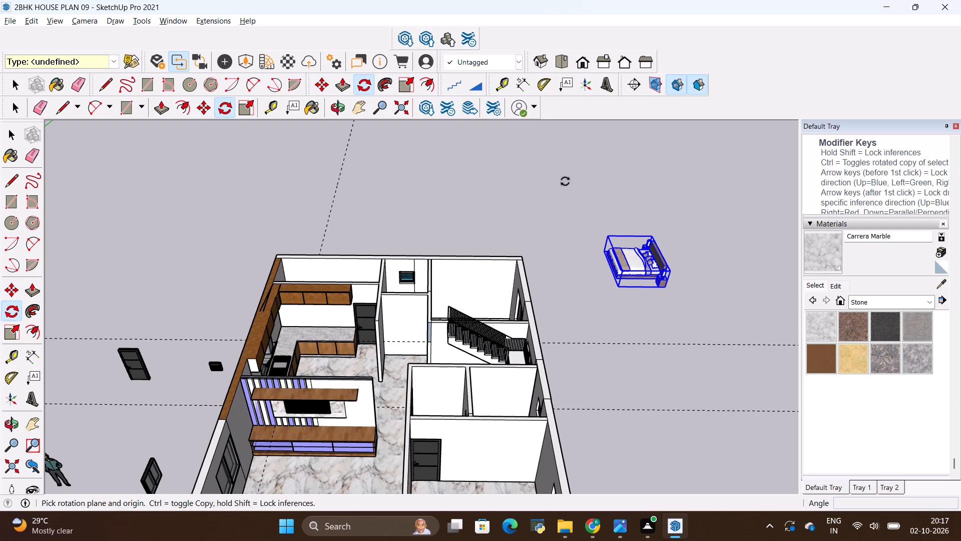
{"action": "left_click", "coordinate": [622, 297]}
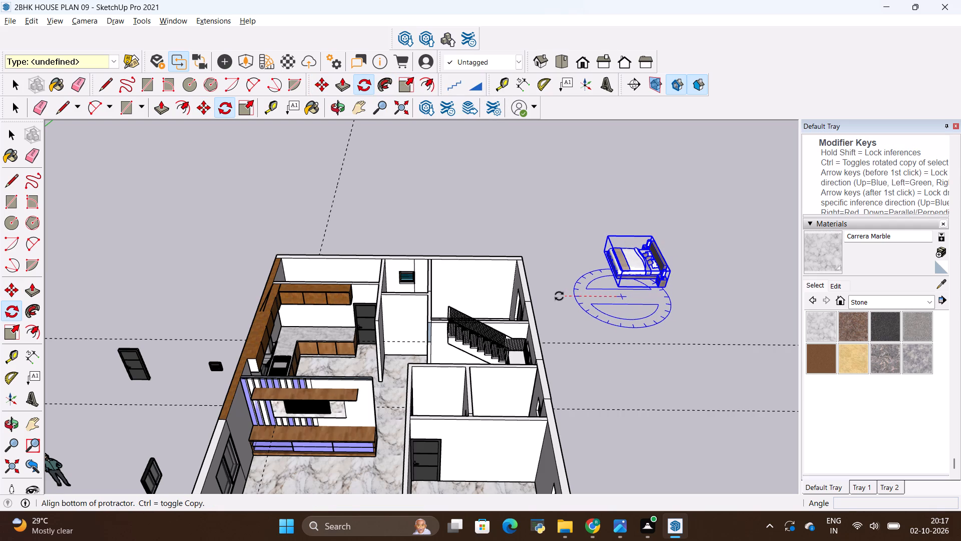
{"action": "left_click", "coordinate": [559, 296]}
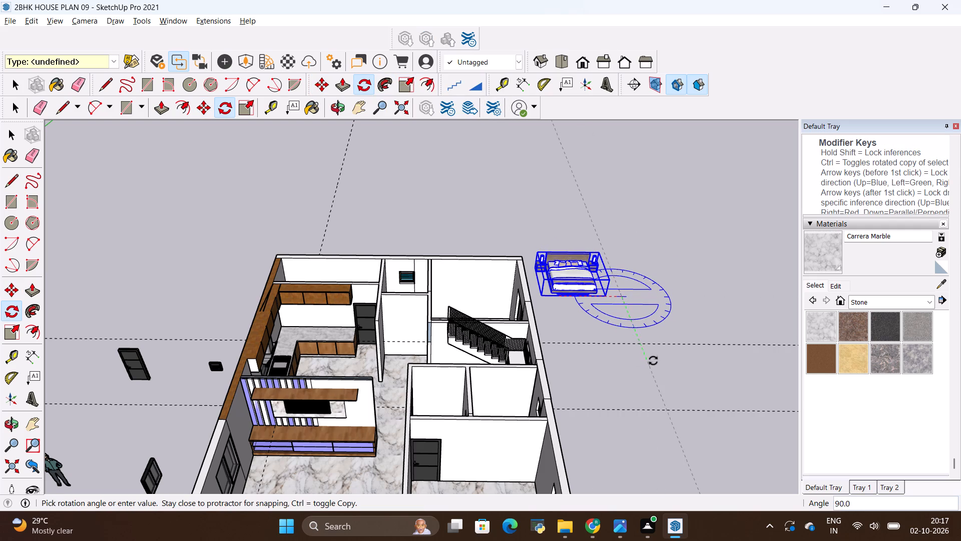
{"action": "left_click", "coordinate": [650, 371]}
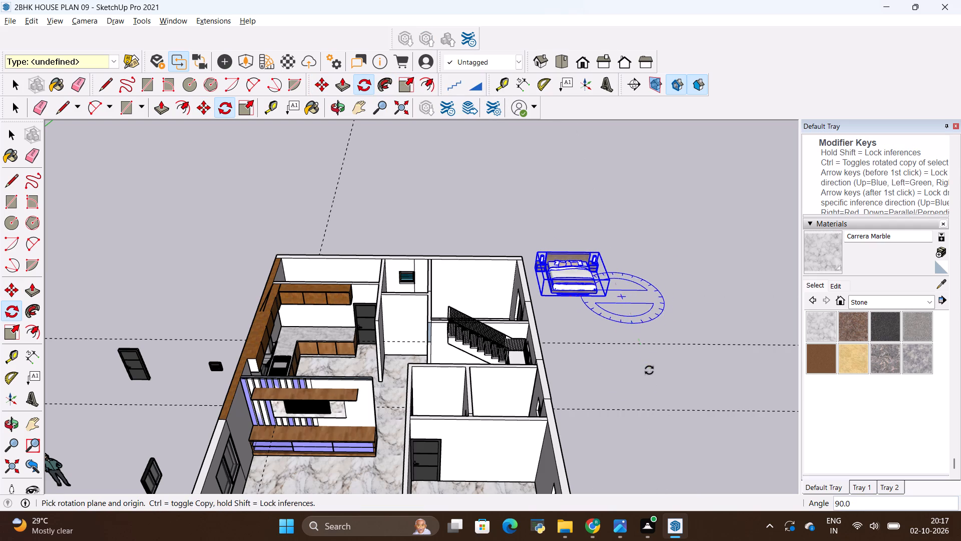
{"action": "key", "text": "space"}
{"action": "left_click", "coordinate": [591, 319]}
Move the rotated bed about 20' into the rear bedroom beside the staircase, with its headboard toward the outer wall.
{"action": "left_click", "coordinate": [574, 252]}
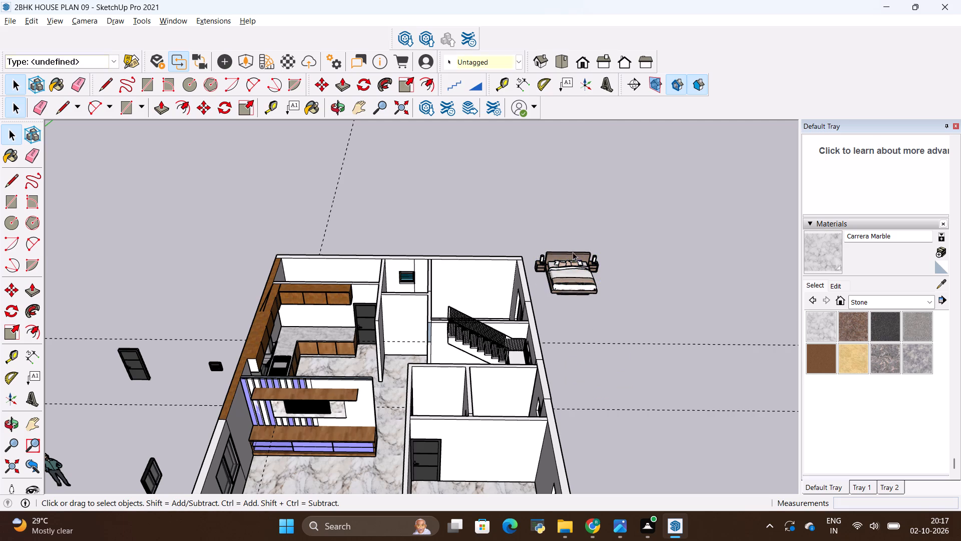
{"action": "key", "text": "m"}
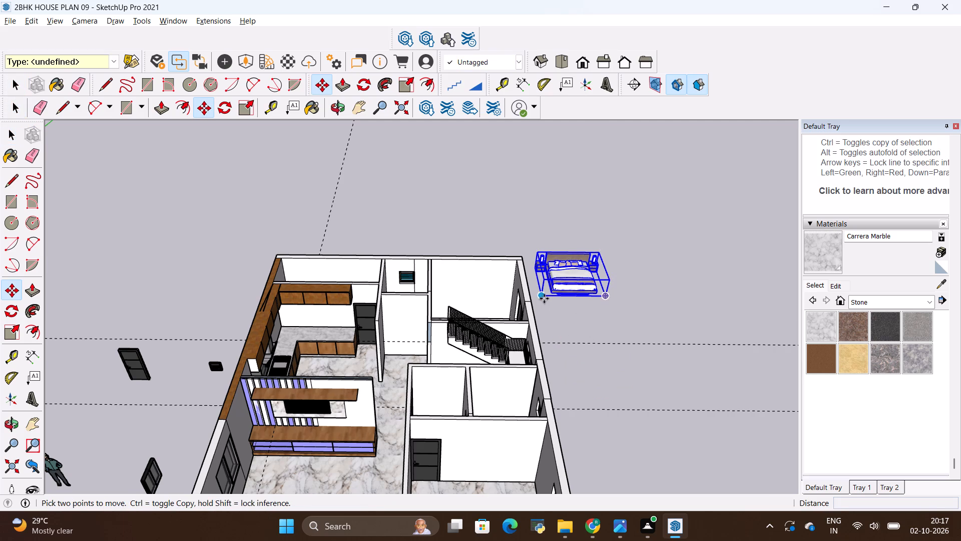
{"action": "left_click", "coordinate": [544, 299]}
{"action": "scroll", "coordinate": [458, 319], "scroll_direction": "up", "scroll_amount": 4}
{"action": "middle_click_drag", "start_coordinate": [465, 318], "coordinate": [399, 535]}
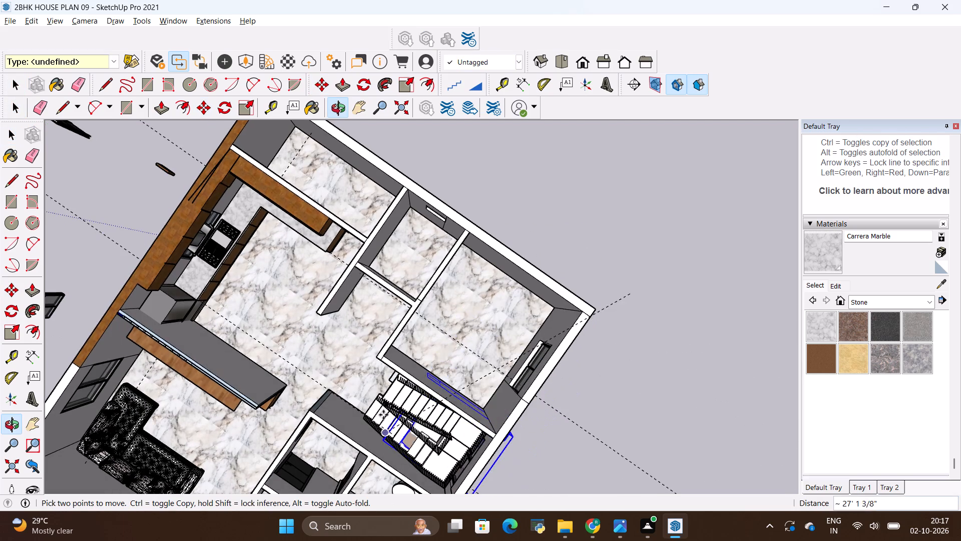
{"action": "scroll", "coordinate": [404, 363], "scroll_direction": "up", "scroll_amount": 2}
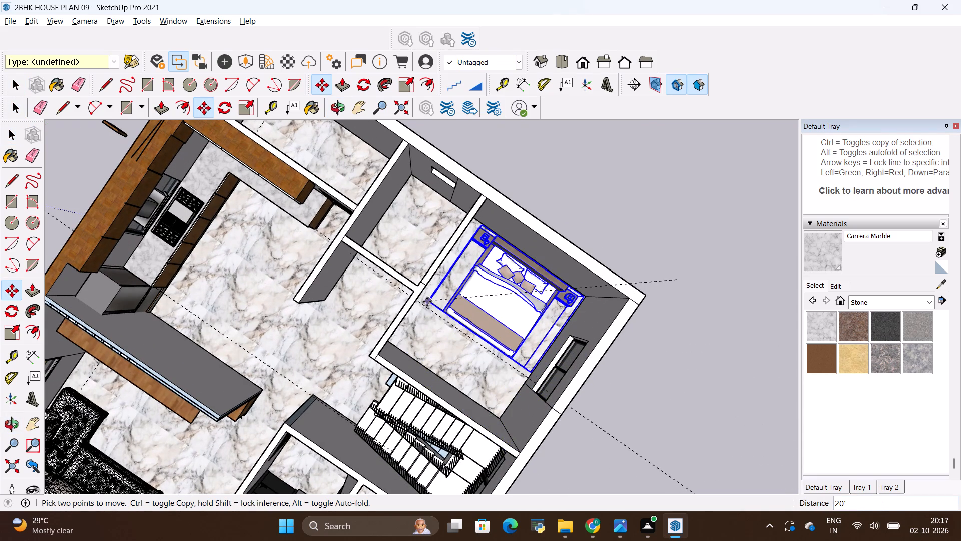
{"action": "left_click", "coordinate": [427, 301]}
Copy the bed from the rear bedroom to a spot about 33' 6" away, outside the house beyond the front bedroom.
{"action": "scroll", "coordinate": [454, 290], "scroll_direction": "down", "scroll_amount": 9}
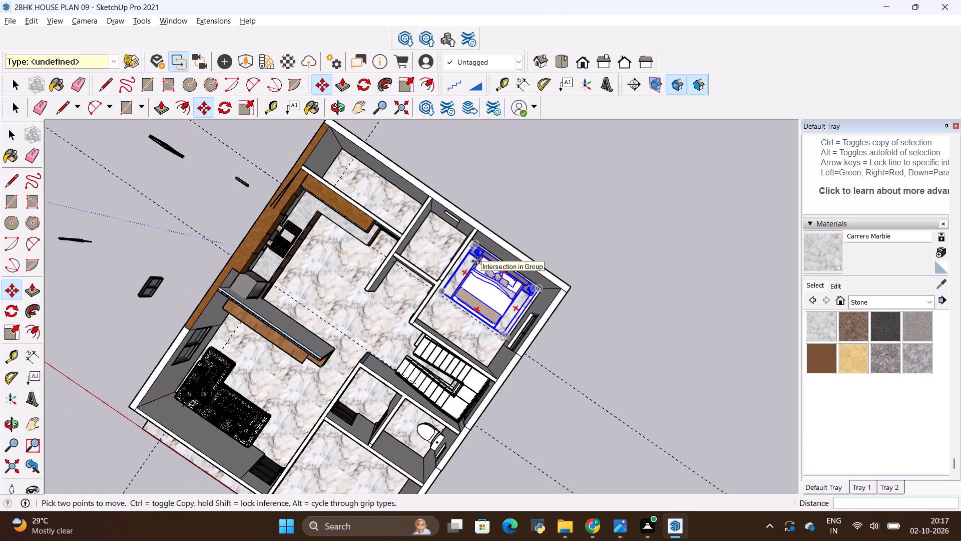
{"action": "scroll", "coordinate": [476, 261], "scroll_direction": "down", "scroll_amount": 1}
{"action": "middle_click_drag", "start_coordinate": [407, 412], "coordinate": [527, 330]}
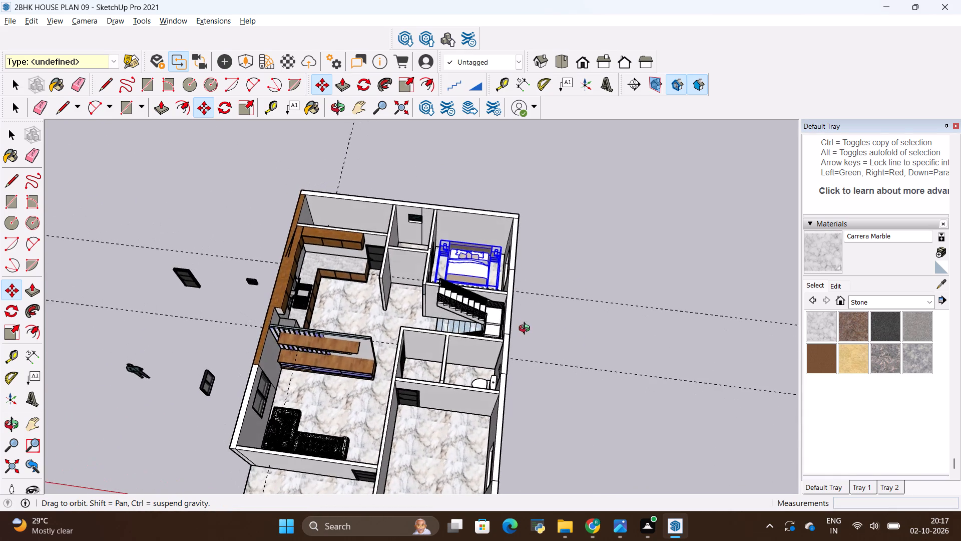
{"action": "middle_click_drag", "start_coordinate": [527, 330], "coordinate": [526, 337]}
{"action": "scroll", "coordinate": [477, 292], "scroll_direction": "up", "scroll_amount": 4}
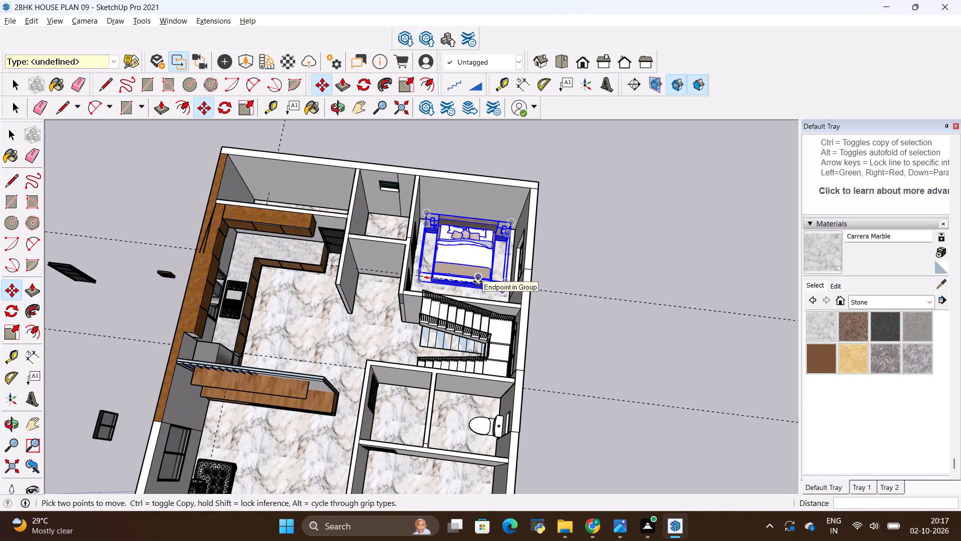
{"action": "left_click", "coordinate": [476, 282]}
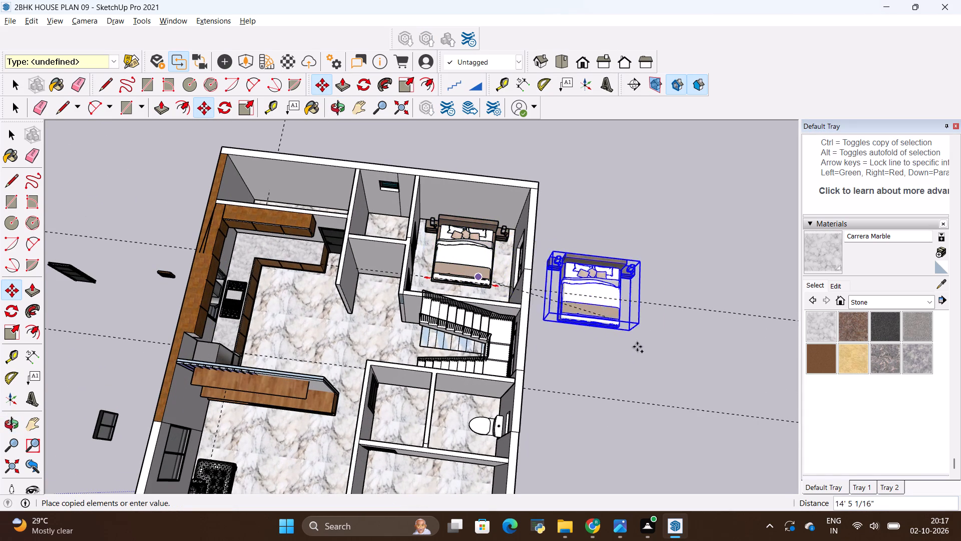
{"action": "scroll", "coordinate": [585, 272], "scroll_direction": "down", "scroll_amount": 10}
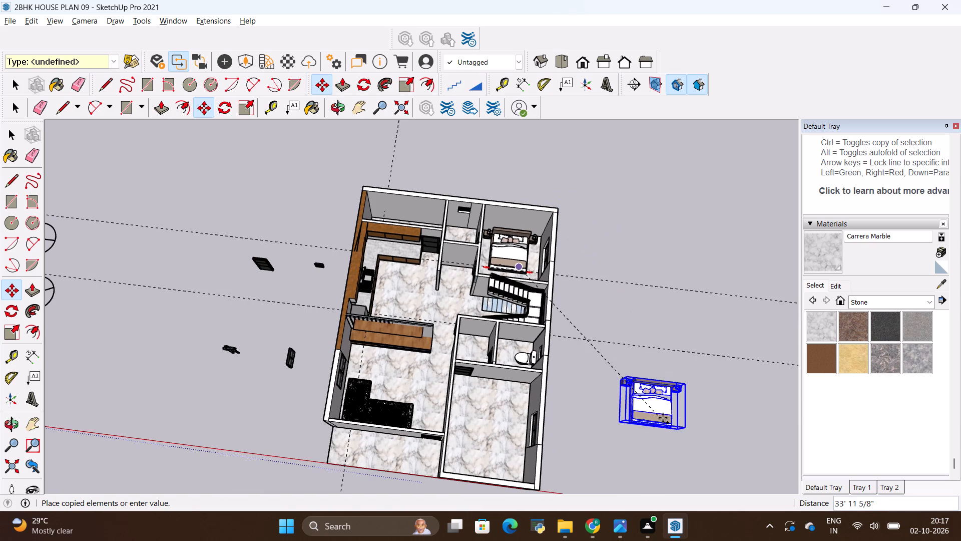
{"action": "left_click", "coordinate": [663, 417]}
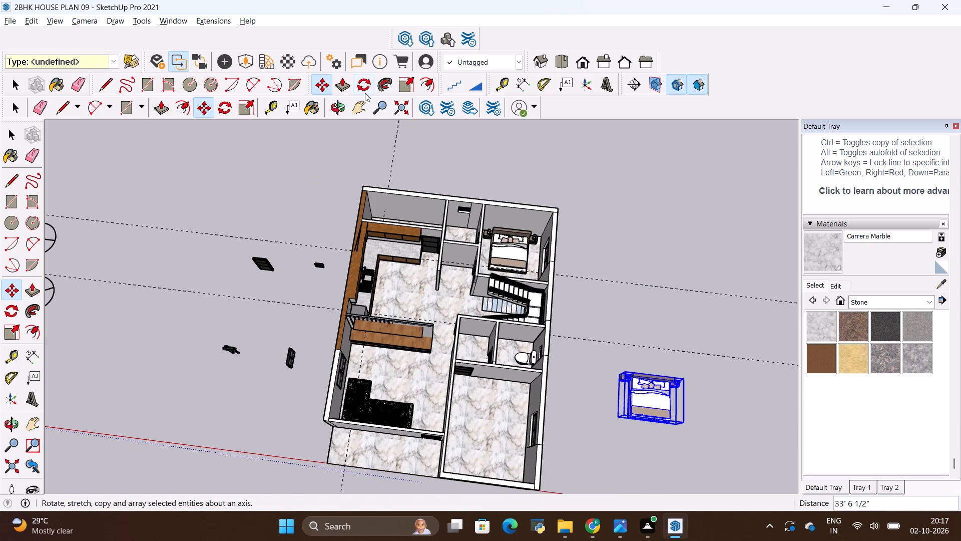
Rotate the copied bed about 180 degrees so its headboard faces the front side of the house.
{"action": "left_click", "coordinate": [364, 84]}
{"action": "left_click", "coordinate": [614, 434]}
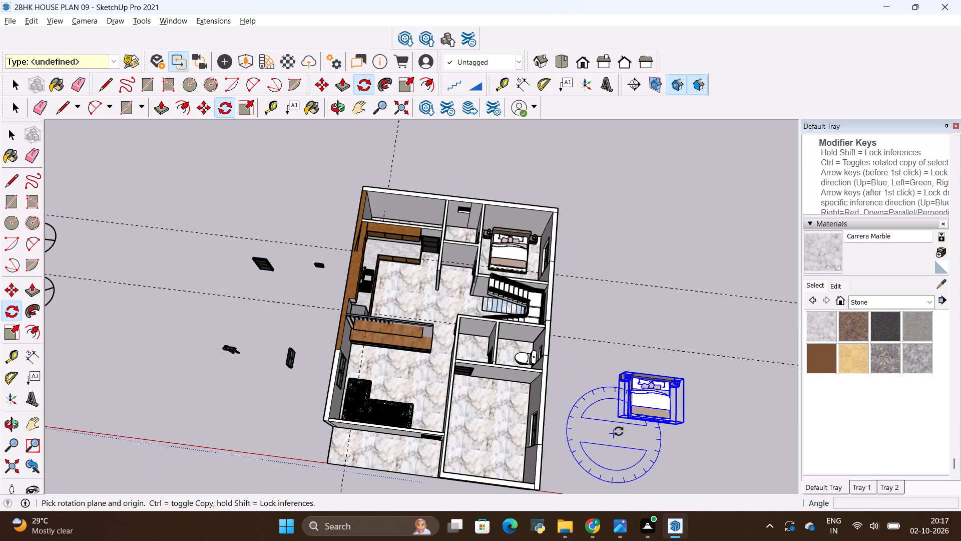
{"action": "left_click", "coordinate": [668, 442]}
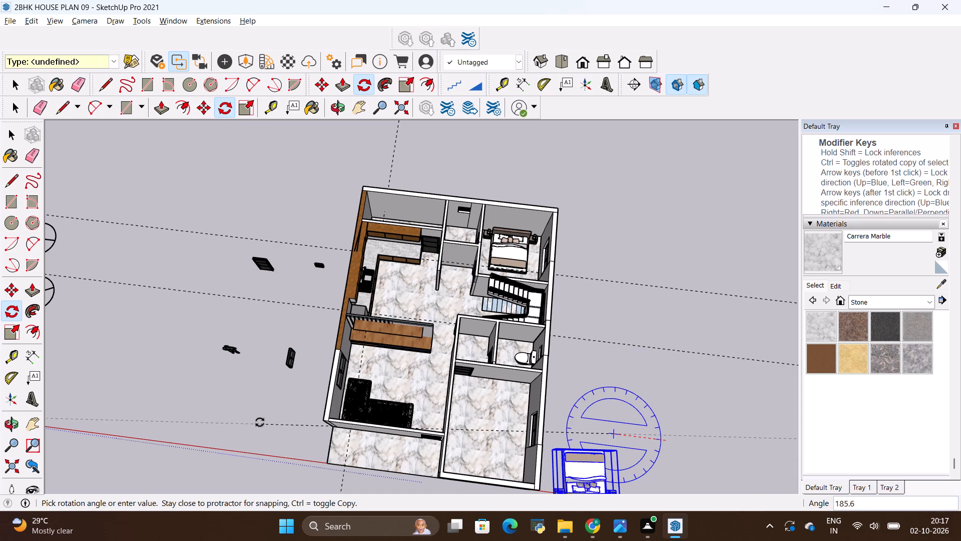
{"action": "left_click", "coordinate": [285, 391]}
{"action": "key", "text": "space"}
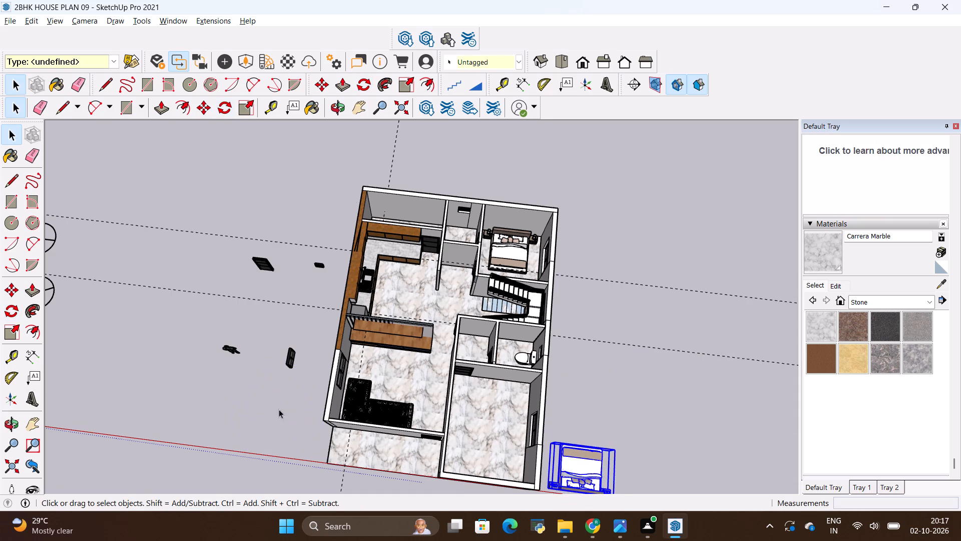
{"action": "left_click", "coordinate": [278, 420]}
Select the rotated bed copy outside the front bedroom.
{"action": "scroll", "coordinate": [364, 347], "scroll_direction": "down", "scroll_amount": 5}
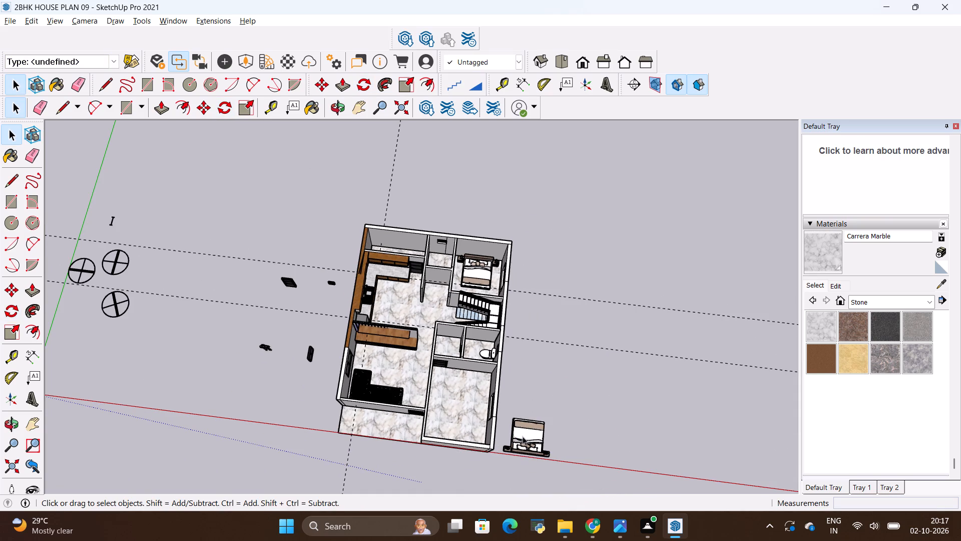
{"action": "left_click", "coordinate": [522, 435]}
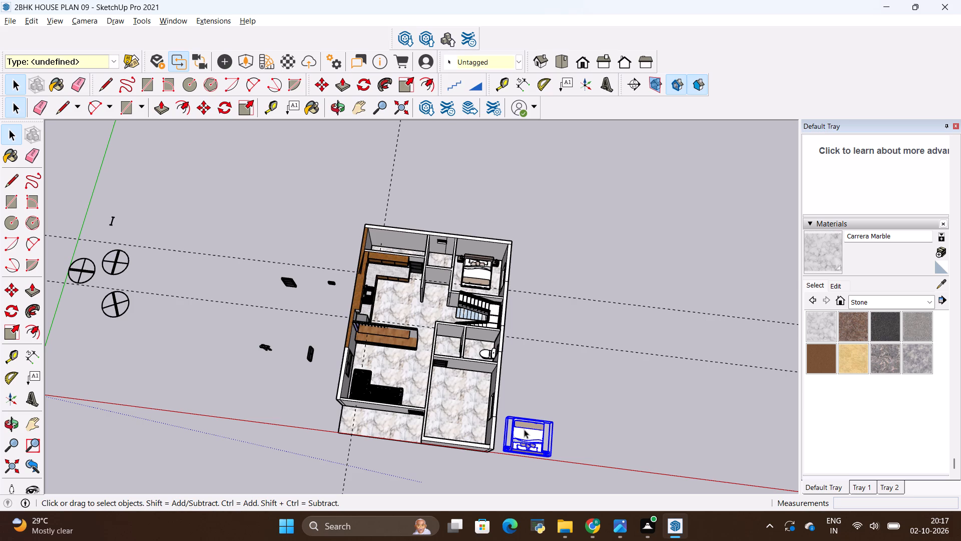
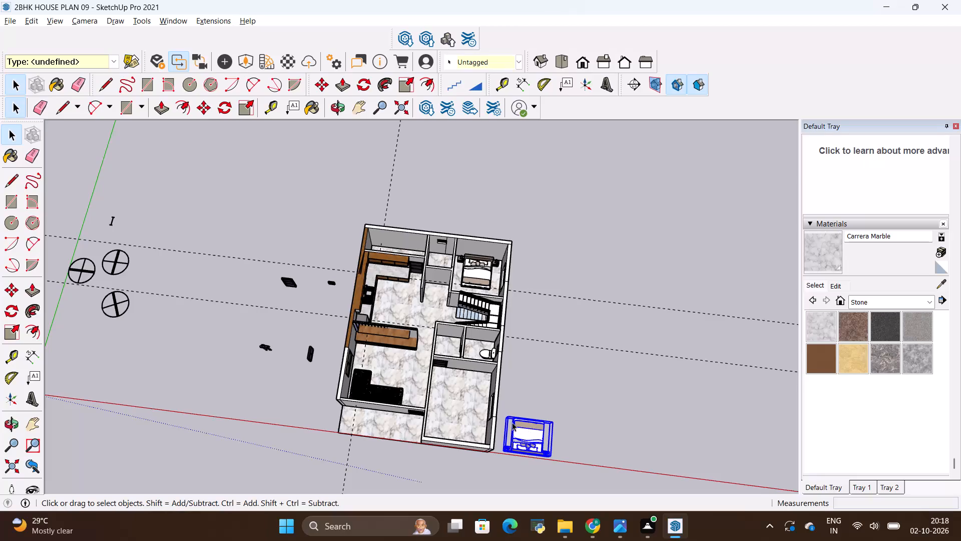
Move the rotated bed copy about 15' into the front bedroom, with its headboard against the front wall.
{"action": "scroll", "coordinate": [534, 373], "scroll_direction": "down", "scroll_amount": 2}
{"action": "scroll", "coordinate": [514, 450], "scroll_direction": "up", "scroll_amount": 12}
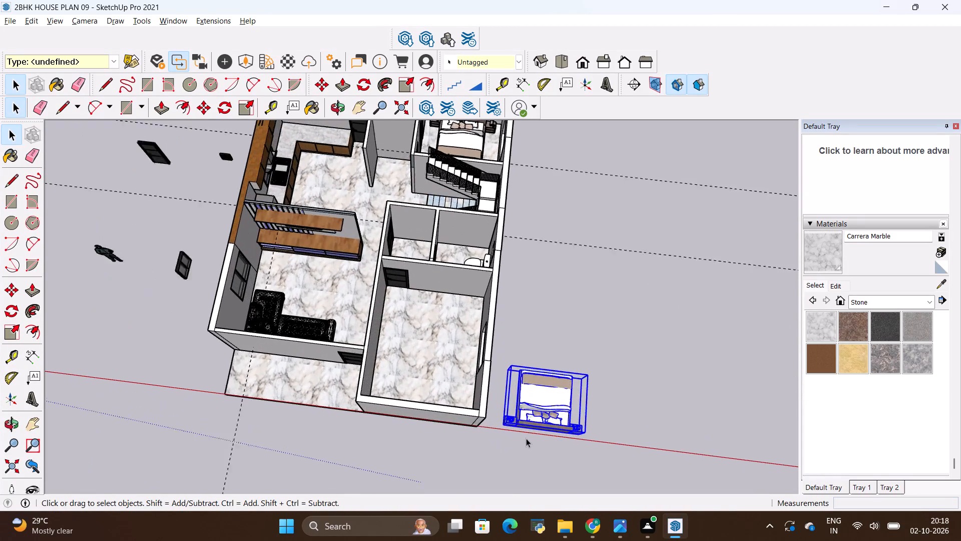
{"action": "scroll", "coordinate": [526, 438], "scroll_direction": "up", "scroll_amount": 15}
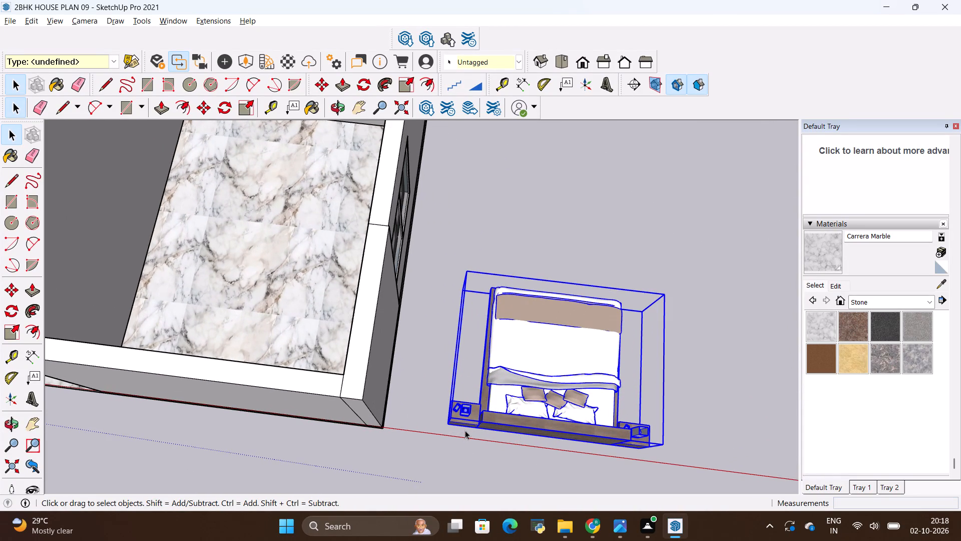
{"action": "key", "text": "m"}
{"action": "left_click", "coordinate": [448, 429]}
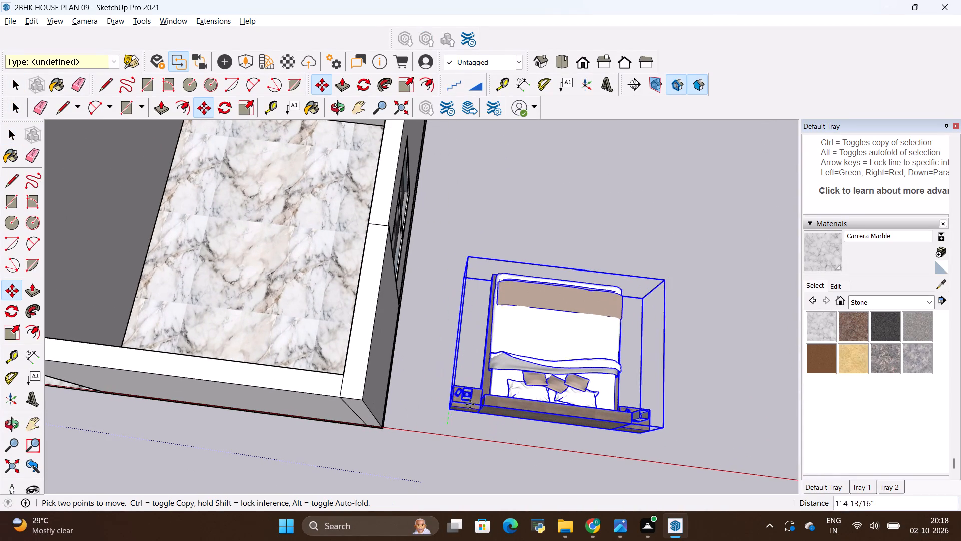
{"action": "scroll", "coordinate": [470, 404], "scroll_direction": "down", "scroll_amount": 5}
{"action": "scroll", "coordinate": [569, 416], "scroll_direction": "down", "scroll_amount": 4}
{"action": "scroll", "coordinate": [236, 358], "scroll_direction": "up", "scroll_amount": 4}
{"action": "middle_click_drag", "start_coordinate": [287, 375], "coordinate": [330, 417]}
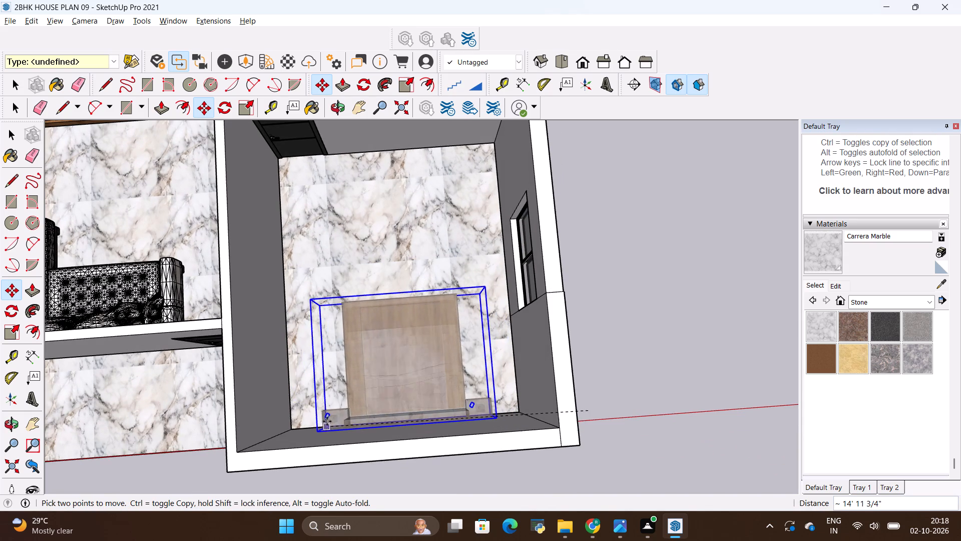
{"action": "left_click", "coordinate": [327, 426]}
Scale the front bedroom's bed lengthwise by about 1.28, stretching its foot end away from the headboard, and deselect it.
{"action": "scroll", "coordinate": [405, 283], "scroll_direction": "up", "scroll_amount": 1}
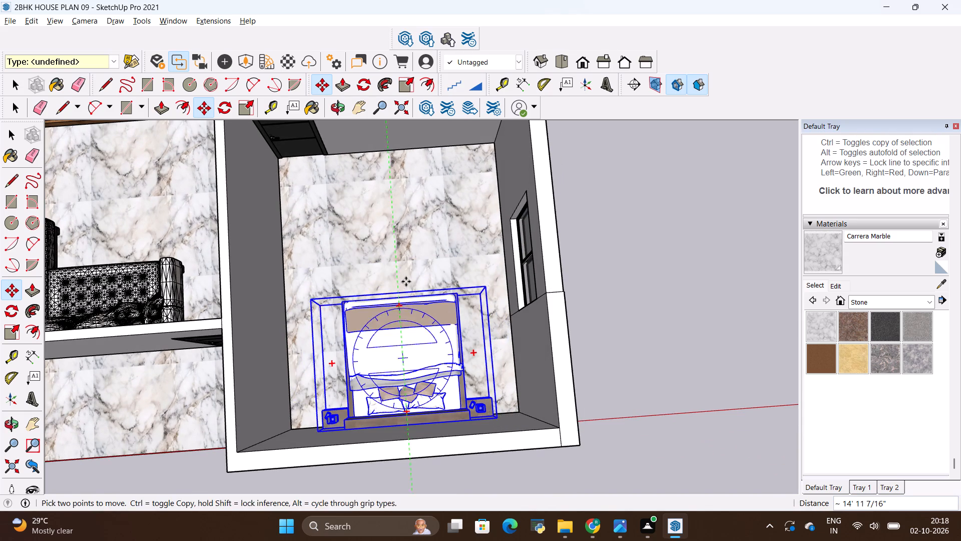
{"action": "scroll", "coordinate": [406, 282], "scroll_direction": "up", "scroll_amount": 1}
{"action": "key", "text": "s"}
{"action": "scroll", "coordinate": [407, 288], "scroll_direction": "up", "scroll_amount": 3}
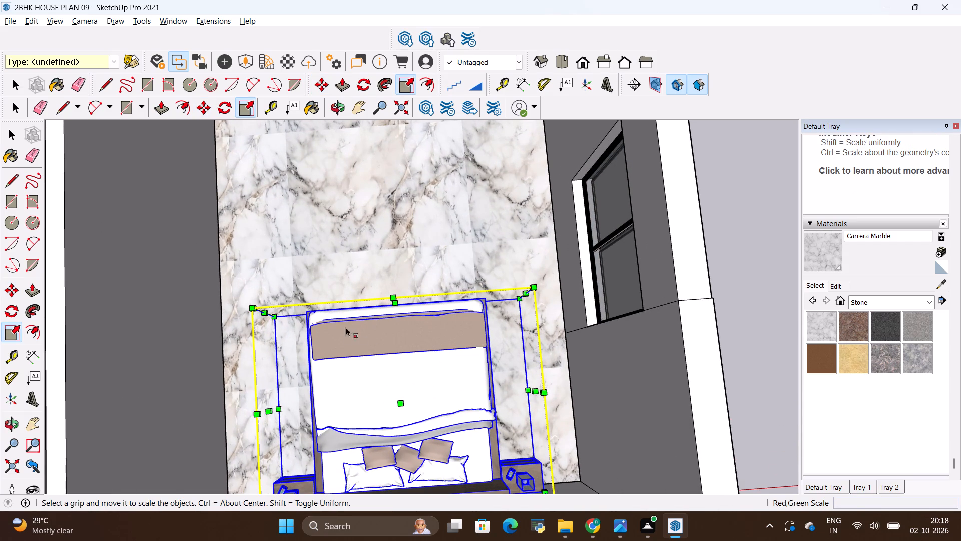
{"action": "scroll", "coordinate": [378, 287], "scroll_direction": "down", "scroll_amount": 16}
{"action": "middle_click_drag", "start_coordinate": [374, 355], "coordinate": [676, 328]}
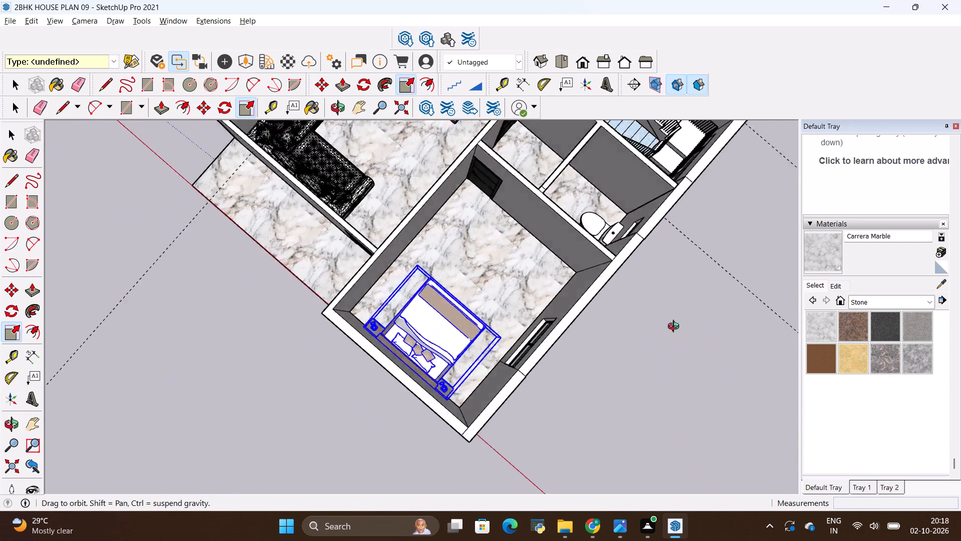
{"action": "middle_click_drag", "start_coordinate": [676, 328], "coordinate": [271, 277]}
{"action": "scroll", "coordinate": [383, 317], "scroll_direction": "up", "scroll_amount": 5}
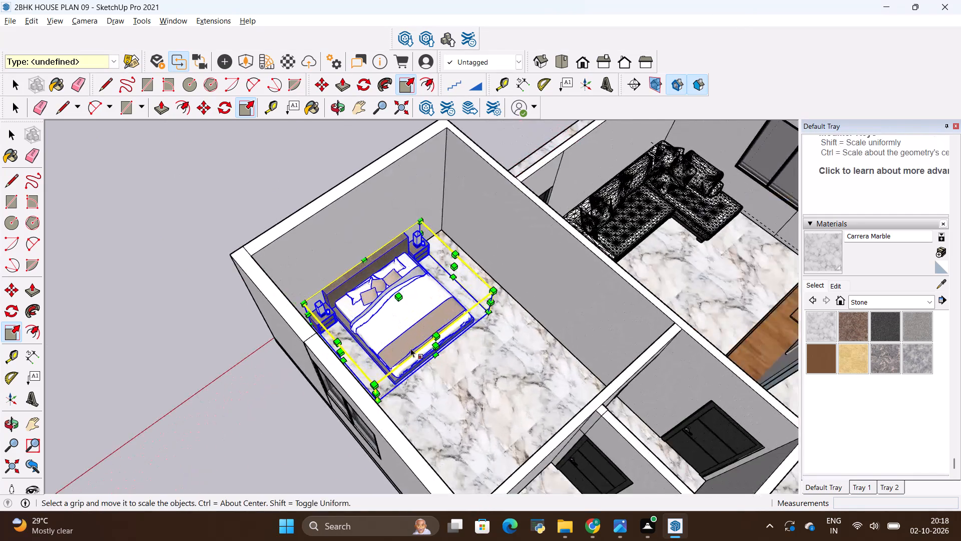
{"action": "scroll", "coordinate": [410, 348], "scroll_direction": "up", "scroll_amount": 1}
{"action": "middle_click_drag", "start_coordinate": [433, 377], "coordinate": [344, 347]}
{"action": "scroll", "coordinate": [353, 341], "scroll_direction": "down", "scroll_amount": 1}
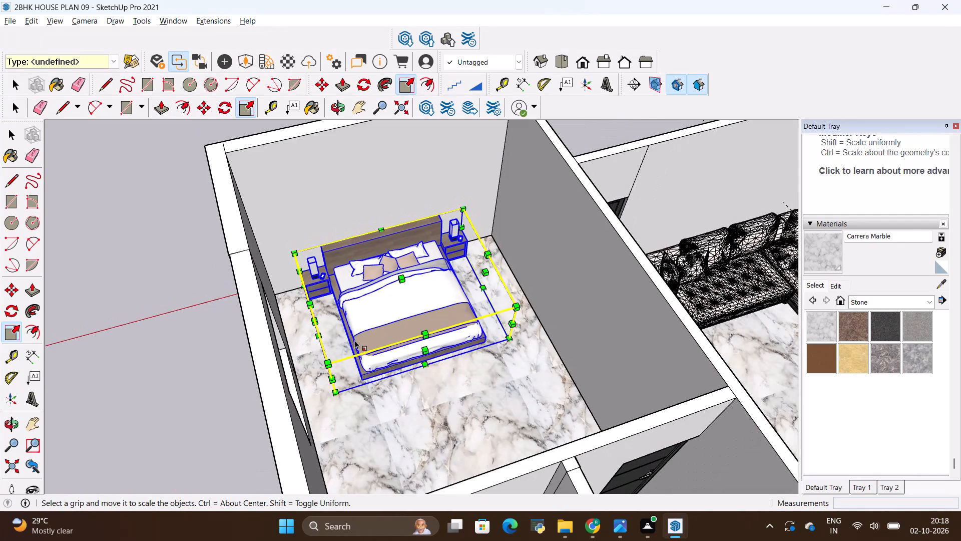
{"action": "scroll", "coordinate": [423, 350], "scroll_direction": "down", "scroll_amount": 4}
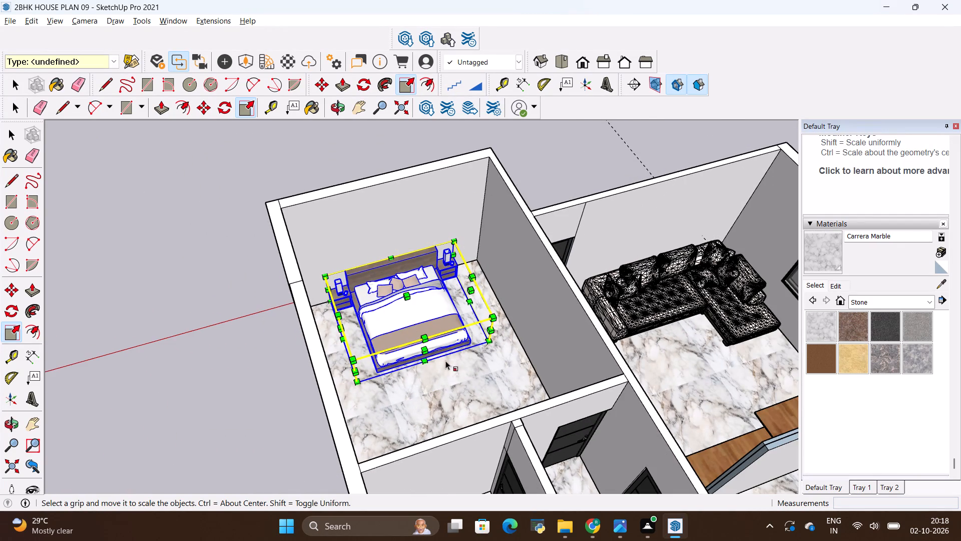
{"action": "left_click", "coordinate": [424, 352]}
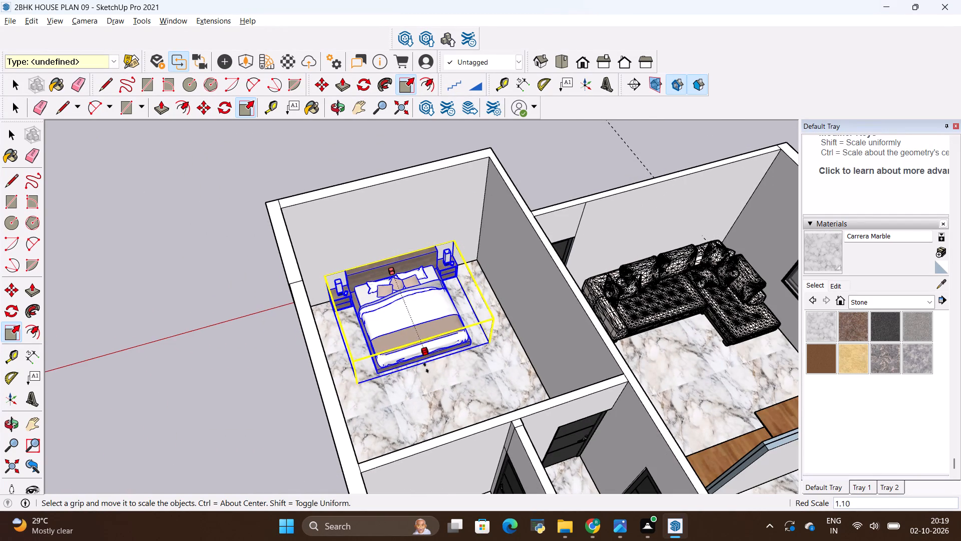
{"action": "left_click", "coordinate": [431, 377]}
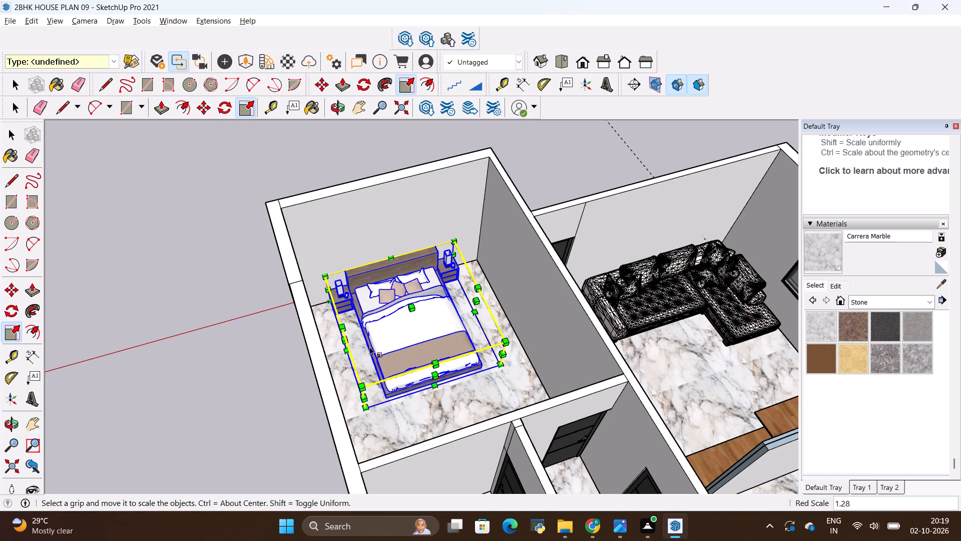
{"action": "scroll", "coordinate": [366, 345], "scroll_direction": "down", "scroll_amount": 4}
{"action": "key", "text": "space"}
{"action": "left_click", "coordinate": [277, 284]}
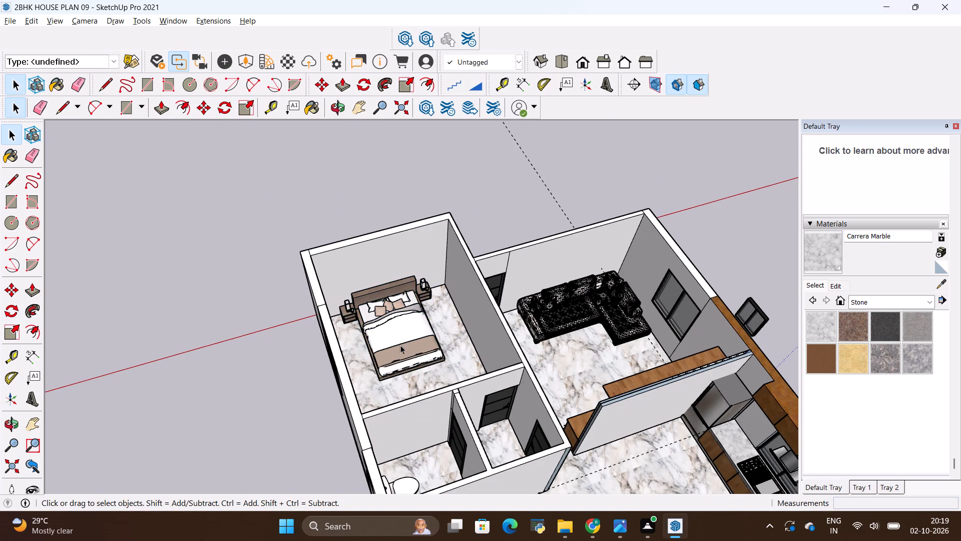
Examine the furnished house from several angles, checking both bedrooms, the living area and the kitchen.
{"action": "scroll", "coordinate": [384, 336], "scroll_direction": "down", "scroll_amount": 3}
{"action": "middle_click_drag", "start_coordinate": [384, 336], "coordinate": [529, 403]}
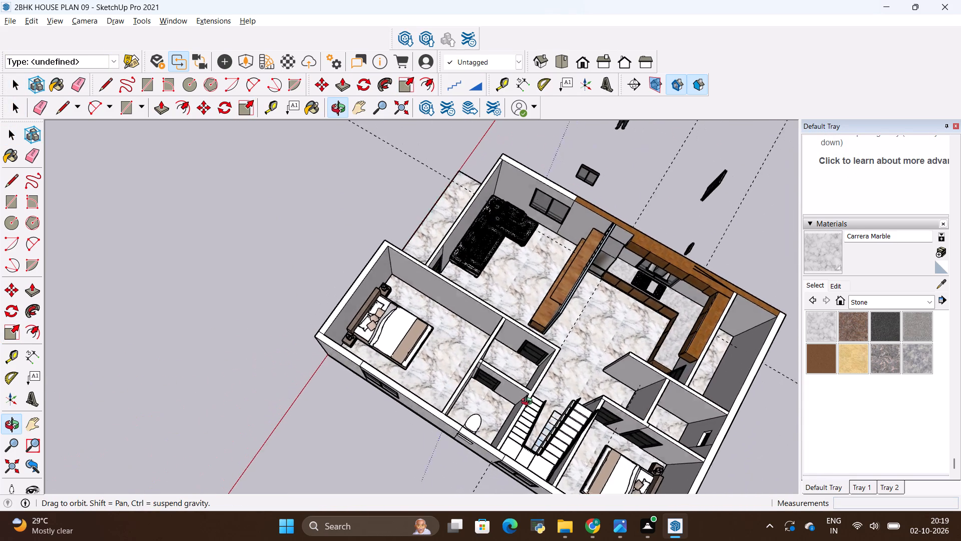
{"action": "middle_click_drag", "start_coordinate": [529, 403], "coordinate": [529, 402]}
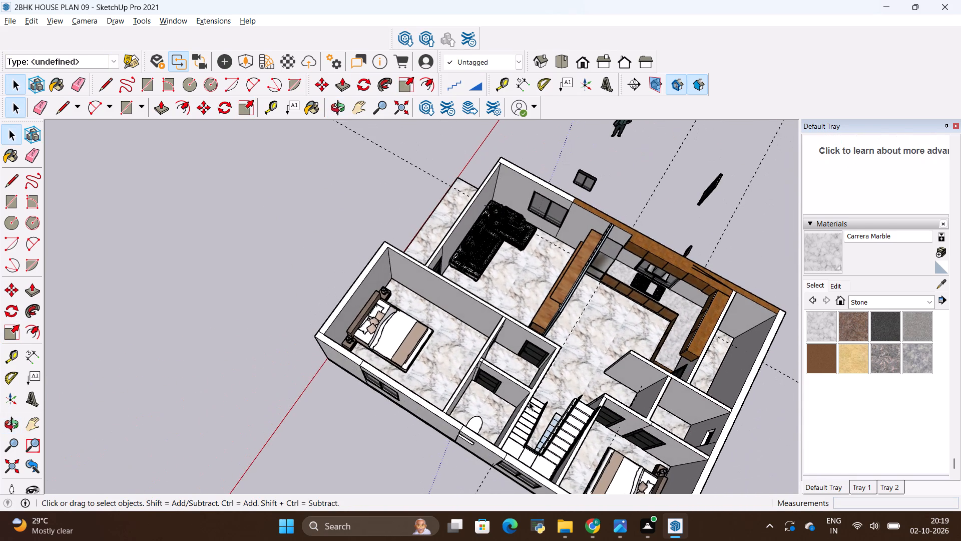
{"action": "scroll", "coordinate": [440, 357], "scroll_direction": "up", "scroll_amount": 1}
{"action": "scroll", "coordinate": [387, 392], "scroll_direction": "up", "scroll_amount": 11}
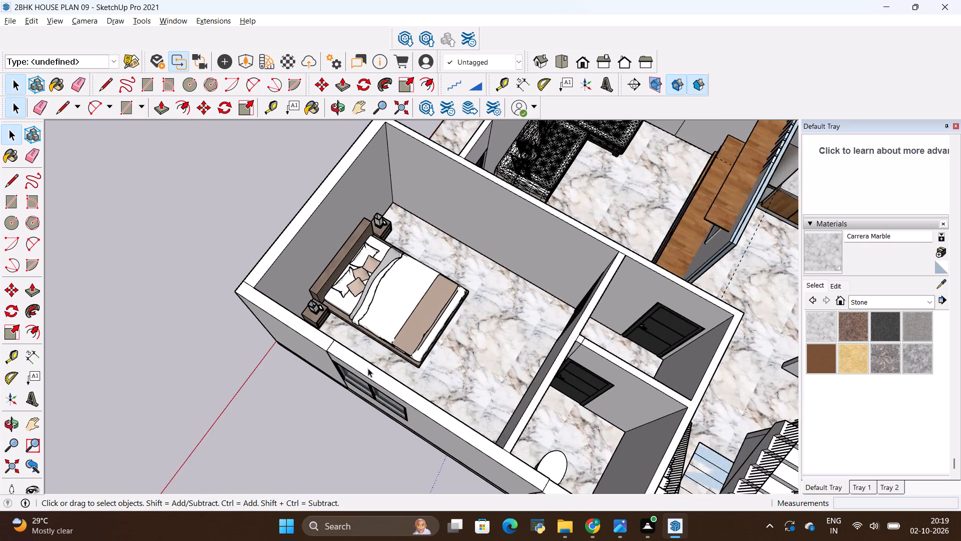
{"action": "scroll", "coordinate": [368, 368], "scroll_direction": "up", "scroll_amount": 3}
{"action": "scroll", "coordinate": [294, 348], "scroll_direction": "down", "scroll_amount": 20}
{"action": "scroll", "coordinate": [294, 348], "scroll_direction": "down", "scroll_amount": 7}
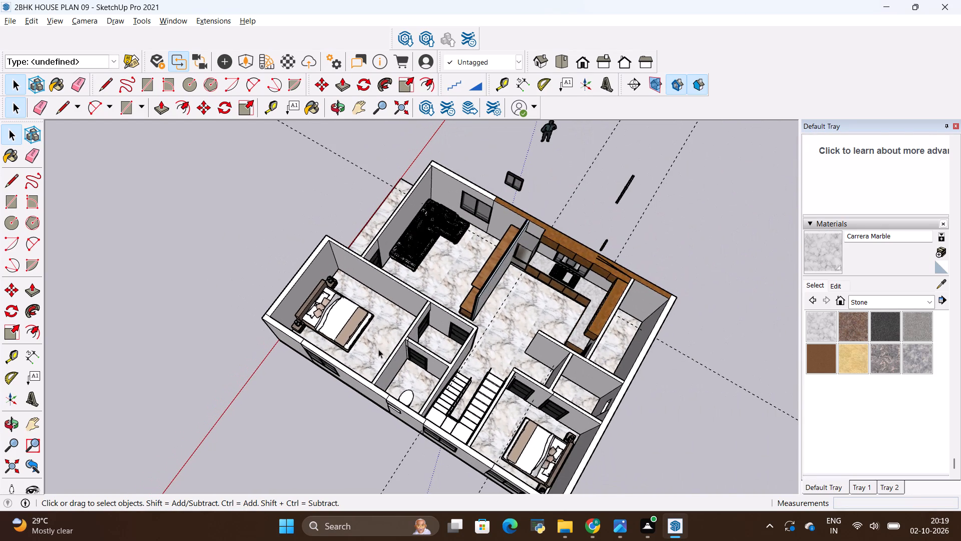
{"action": "middle_click_drag", "start_coordinate": [378, 349], "coordinate": [521, 319]}
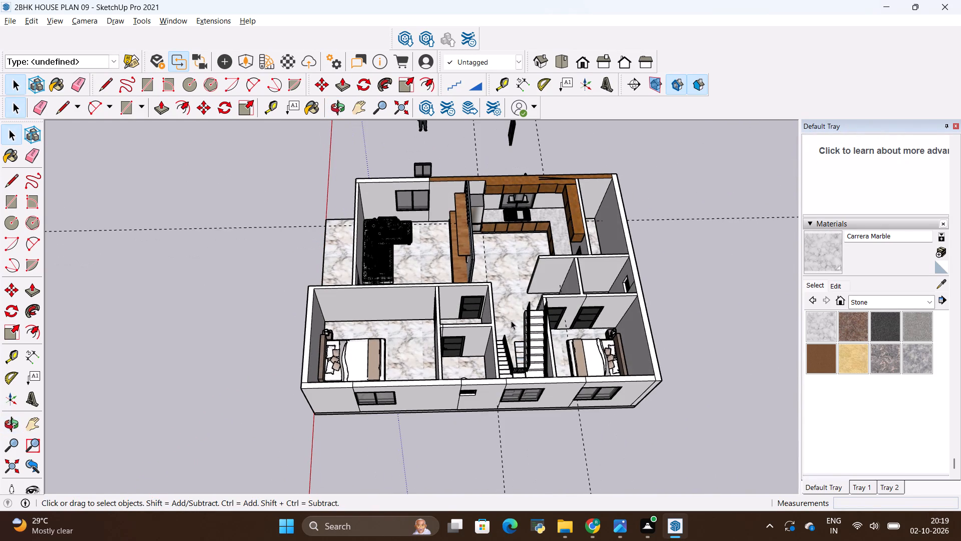
{"action": "scroll", "coordinate": [500, 250], "scroll_direction": "up", "scroll_amount": 4}
{"action": "scroll", "coordinate": [386, 269], "scroll_direction": "down", "scroll_amount": 4}
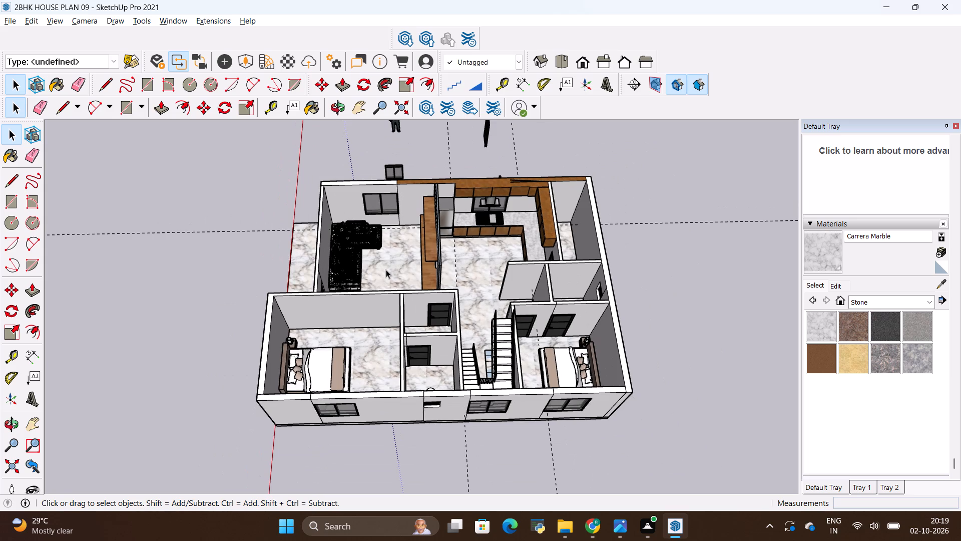
{"action": "scroll", "coordinate": [388, 294], "scroll_direction": "down", "scroll_amount": 3}
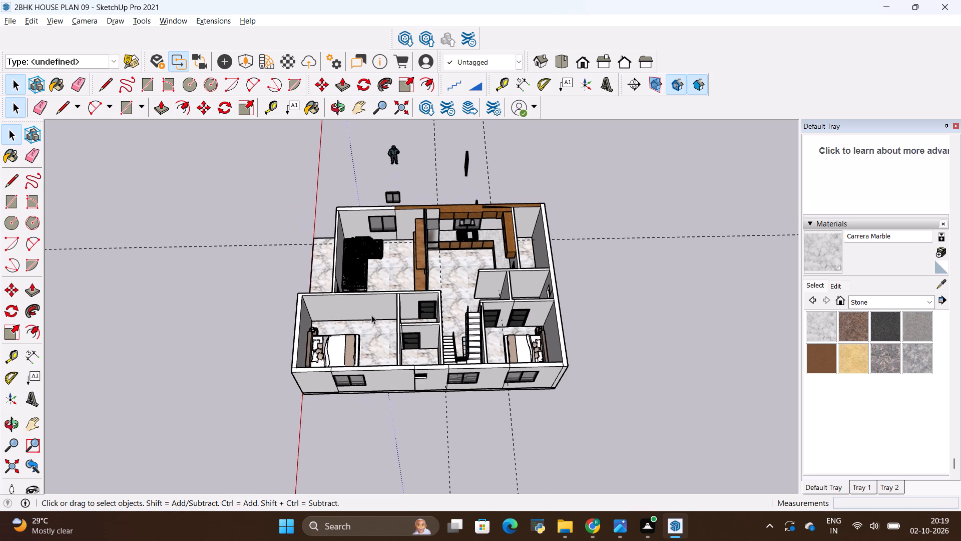
{"action": "middle_click_drag", "start_coordinate": [213, 313], "coordinate": [593, 273]}
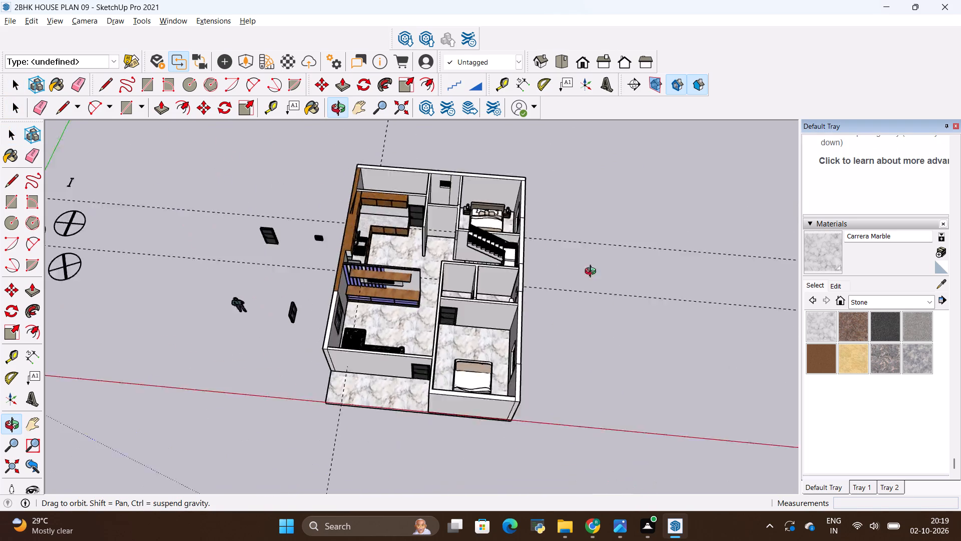
{"action": "middle_click_drag", "start_coordinate": [593, 273], "coordinate": [574, 240]}
{"action": "scroll", "coordinate": [477, 240], "scroll_direction": "up", "scroll_amount": 7}
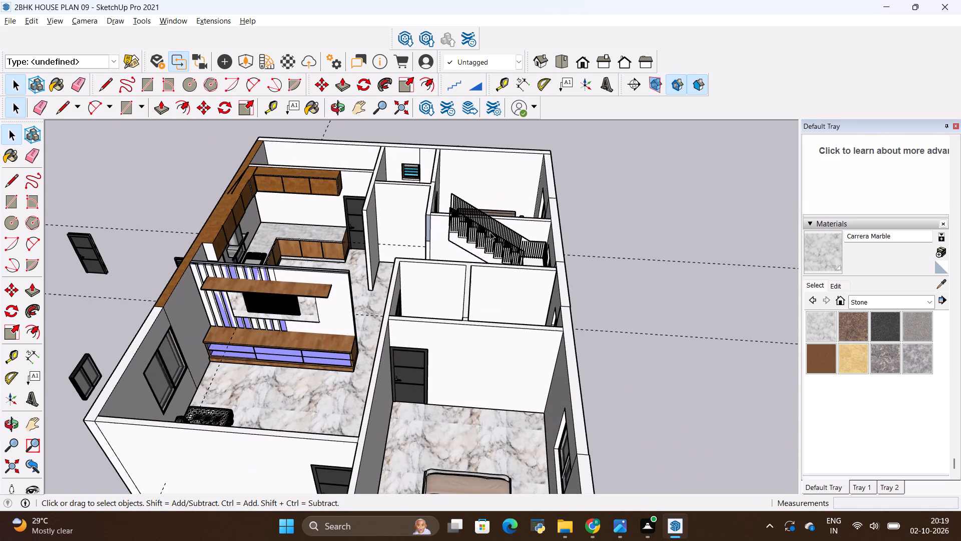
{"action": "scroll", "coordinate": [449, 242], "scroll_direction": "down", "scroll_amount": 3}
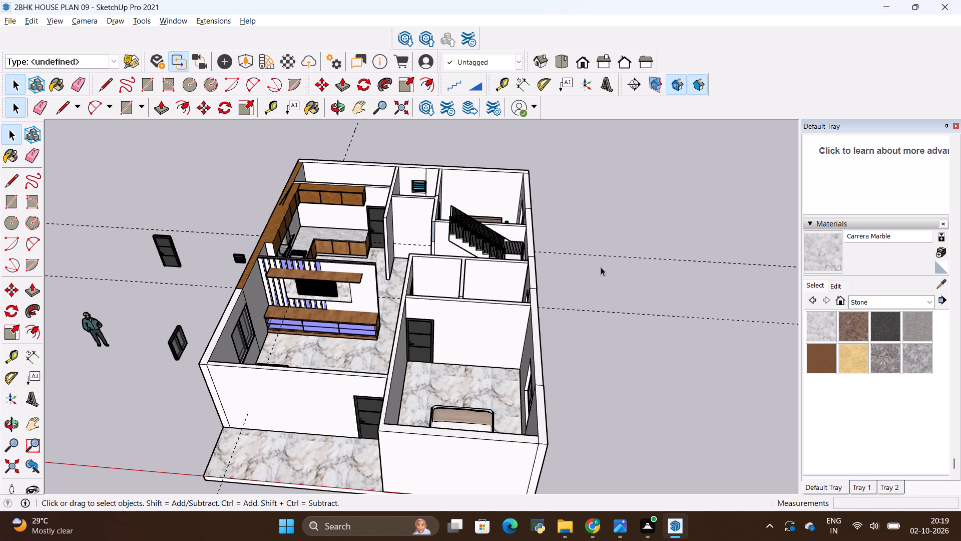
{"action": "scroll", "coordinate": [667, 329], "scroll_direction": "down", "scroll_amount": 1}
{"action": "scroll", "coordinate": [463, 290], "scroll_direction": "down", "scroll_amount": 7}
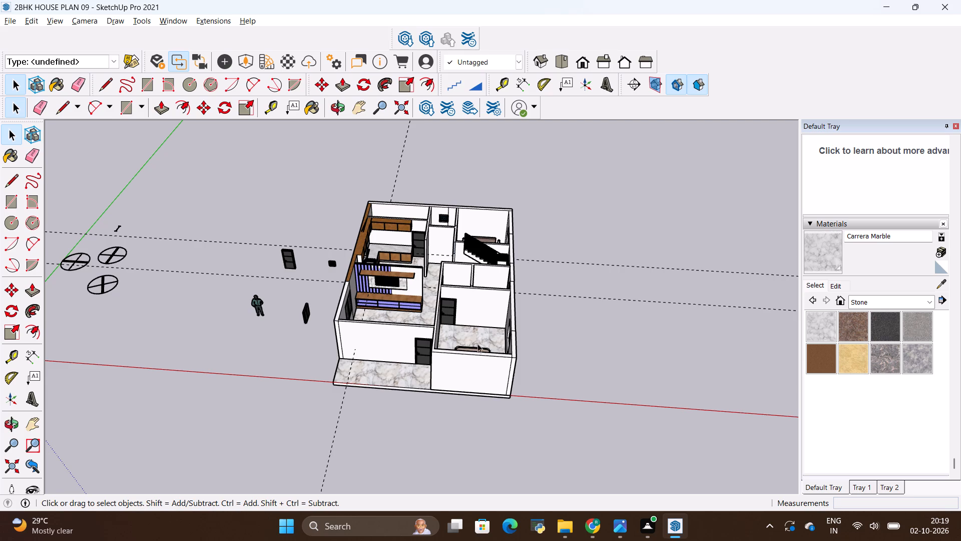
{"action": "scroll", "coordinate": [475, 334], "scroll_direction": "up", "scroll_amount": 4}
{"action": "middle_click_drag", "start_coordinate": [488, 327], "coordinate": [512, 413]}
{"action": "scroll", "coordinate": [518, 325], "scroll_direction": "down", "scroll_amount": 5}
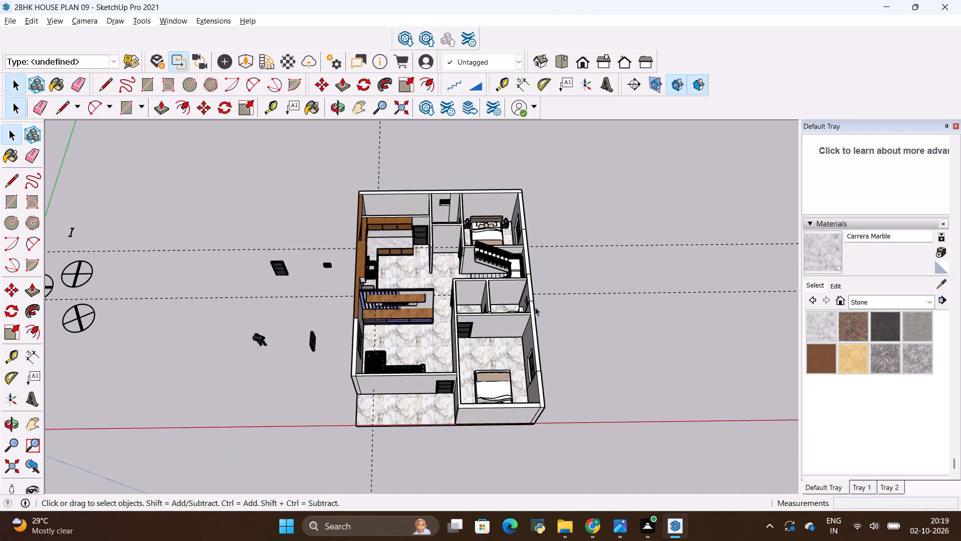
{"action": "middle_click_drag", "start_coordinate": [536, 307], "coordinate": [411, 364]}
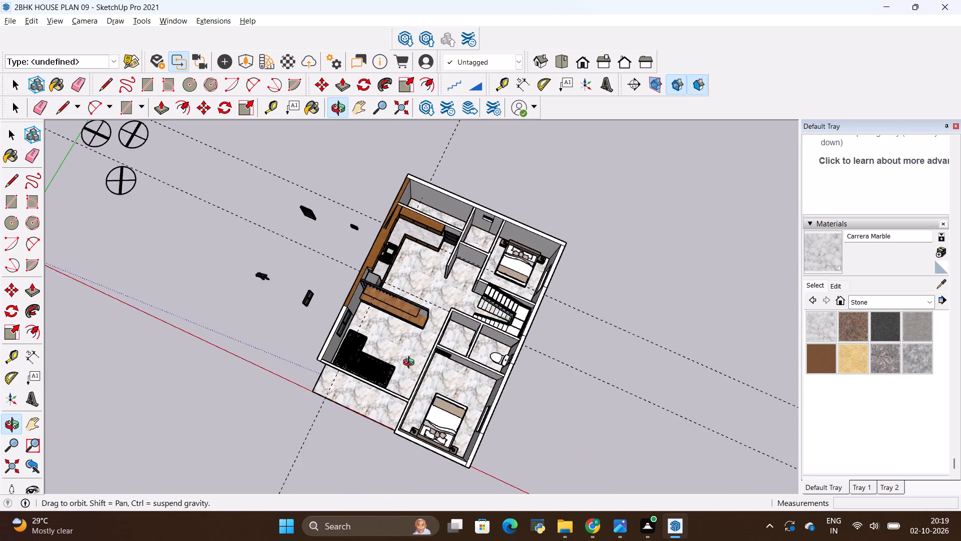
{"action": "middle_click_drag", "start_coordinate": [411, 364], "coordinate": [383, 355]}
{"action": "scroll", "coordinate": [443, 344], "scroll_direction": "down", "scroll_amount": 2}
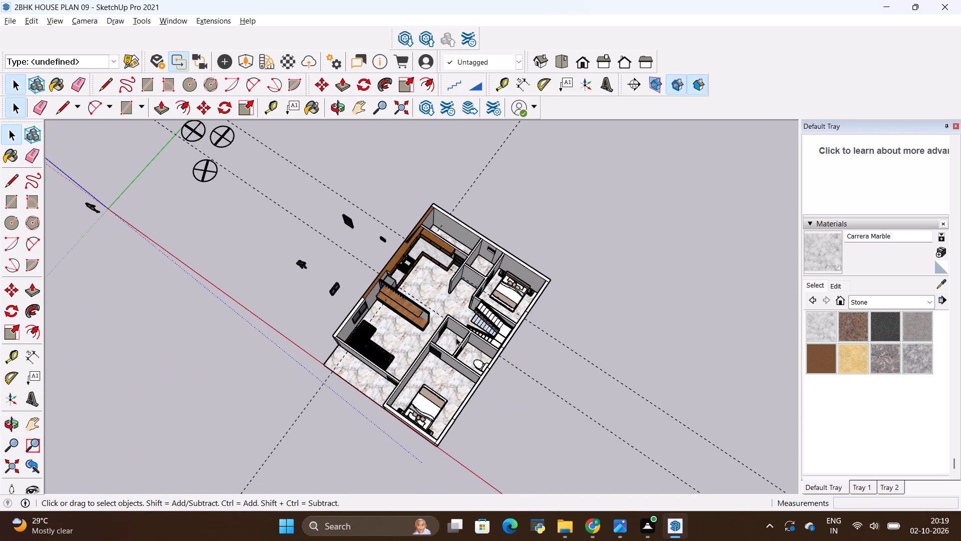
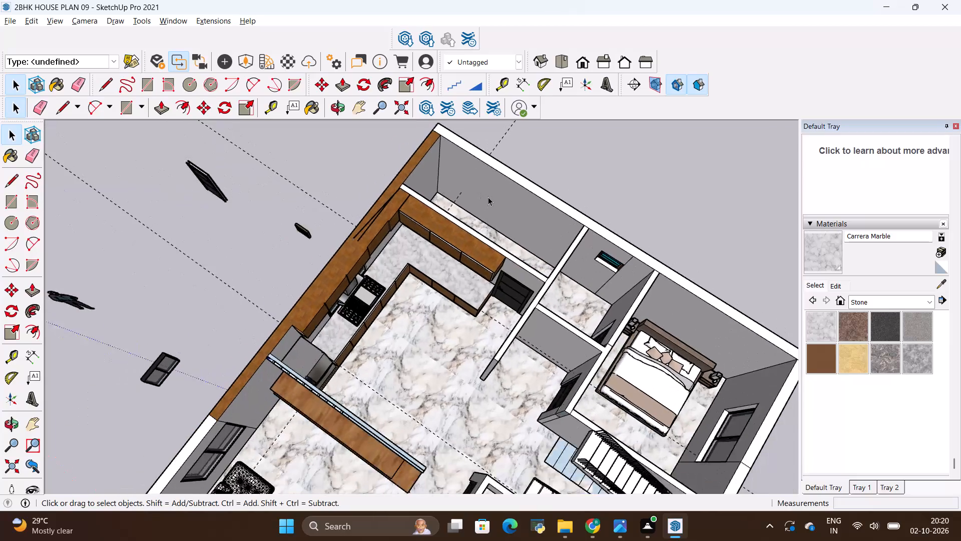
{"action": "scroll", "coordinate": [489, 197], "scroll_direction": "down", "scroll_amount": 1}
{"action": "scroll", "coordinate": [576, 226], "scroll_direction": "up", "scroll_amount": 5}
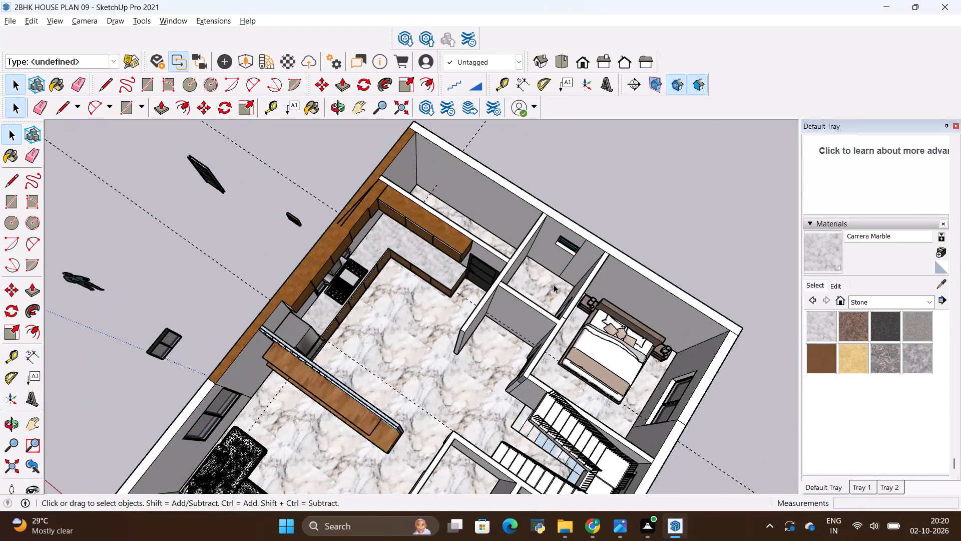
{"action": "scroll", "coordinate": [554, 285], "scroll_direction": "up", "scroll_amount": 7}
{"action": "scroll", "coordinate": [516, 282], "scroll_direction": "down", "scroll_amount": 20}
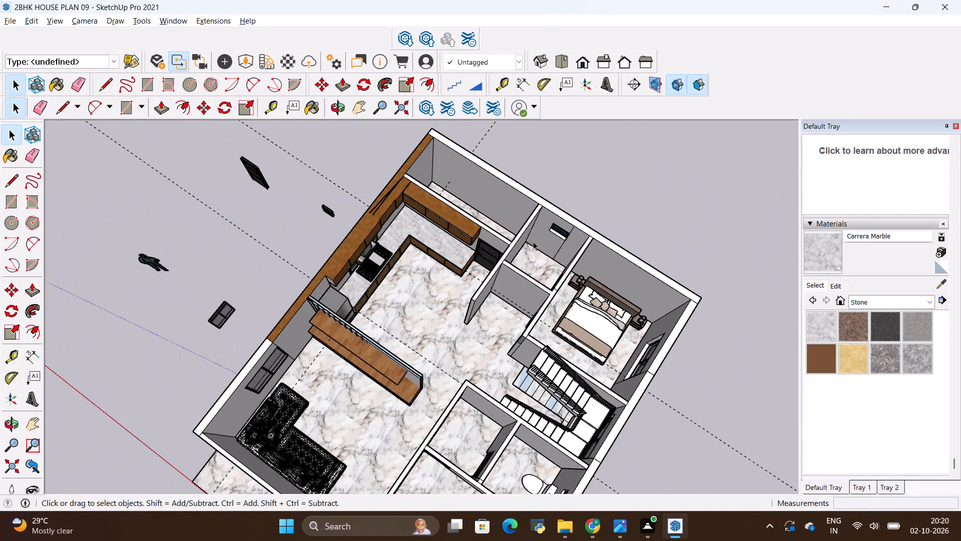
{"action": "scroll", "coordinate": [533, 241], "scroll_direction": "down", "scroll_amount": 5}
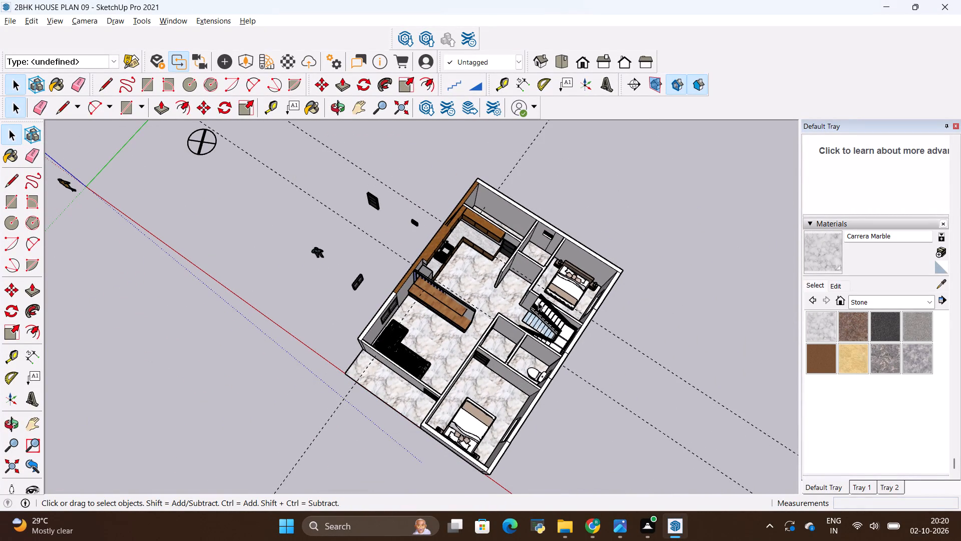
Copy the toilet from the front bathroom into the rear bathroom beside the bedroom, about 22' 3" away.
{"action": "scroll", "coordinate": [529, 375], "scroll_direction": "up", "scroll_amount": 8}
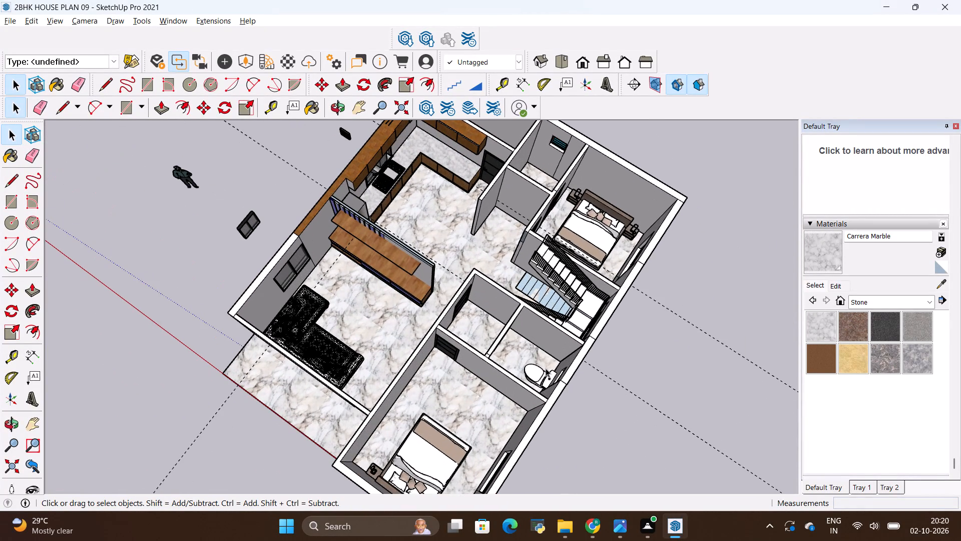
{"action": "scroll", "coordinate": [562, 374], "scroll_direction": "up", "scroll_amount": 5}
{"action": "key", "text": "space"}
{"action": "left_click", "coordinate": [531, 378]}
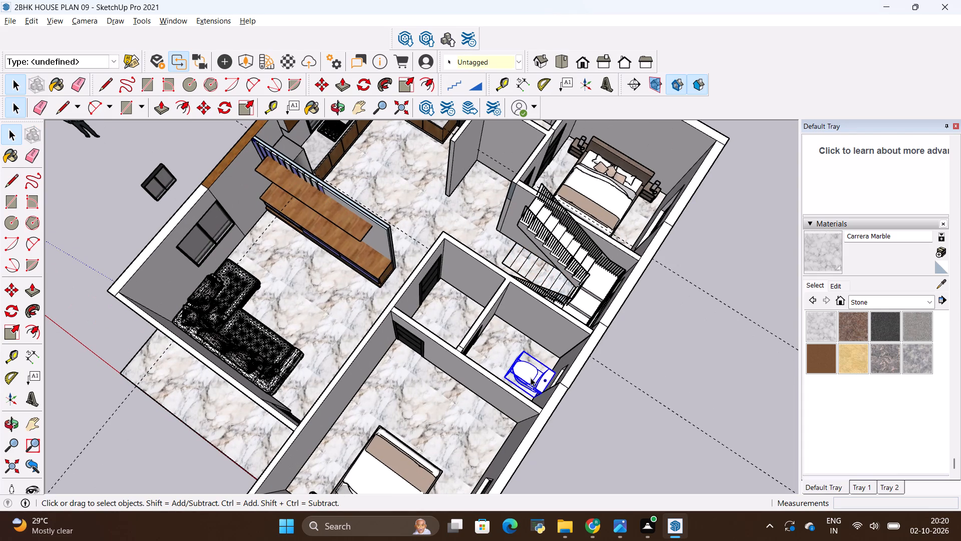
{"action": "scroll", "coordinate": [523, 386], "scroll_direction": "up", "scroll_amount": 15}
{"action": "scroll", "coordinate": [482, 383], "scroll_direction": "up", "scroll_amount": 3}
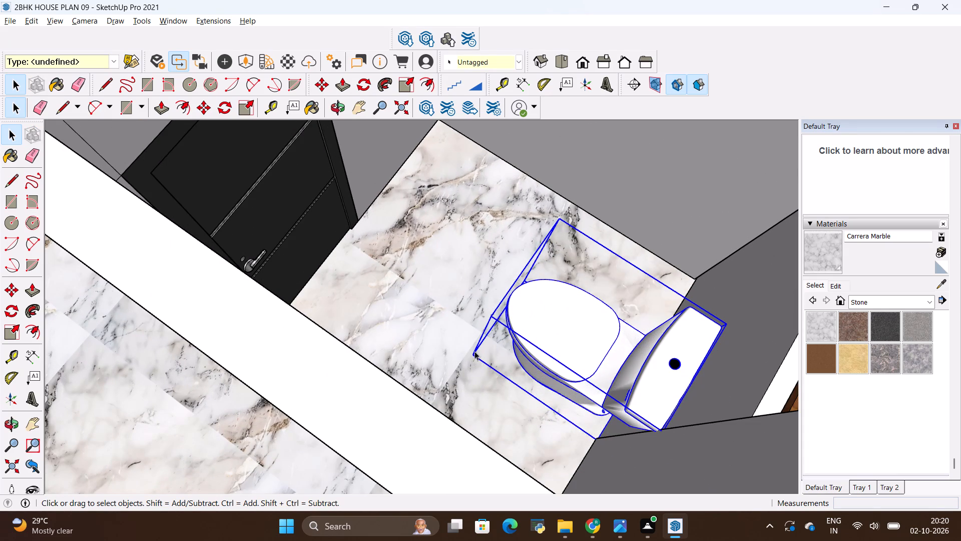
{"action": "key", "text": "m"}
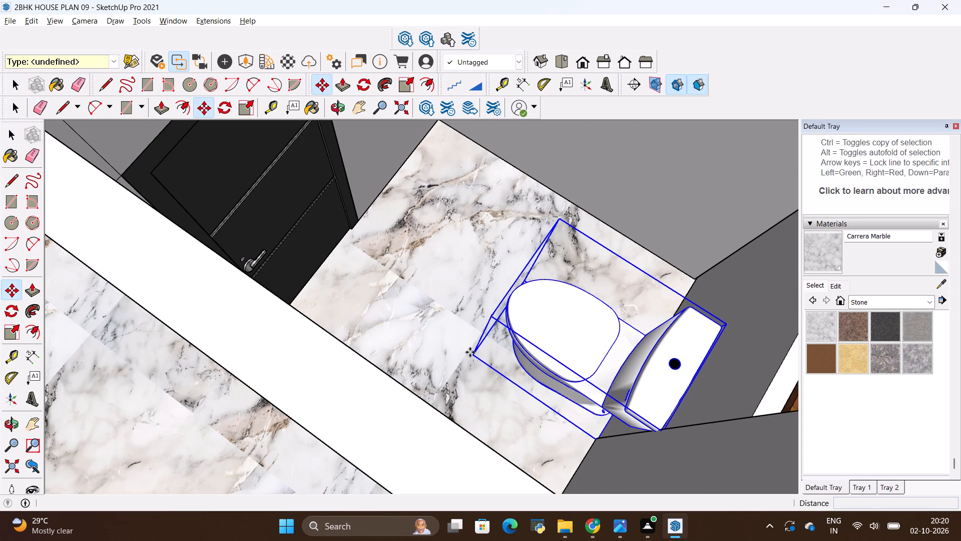
{"action": "left_click", "coordinate": [474, 355]}
{"action": "scroll", "coordinate": [428, 363], "scroll_direction": "down", "scroll_amount": 6}
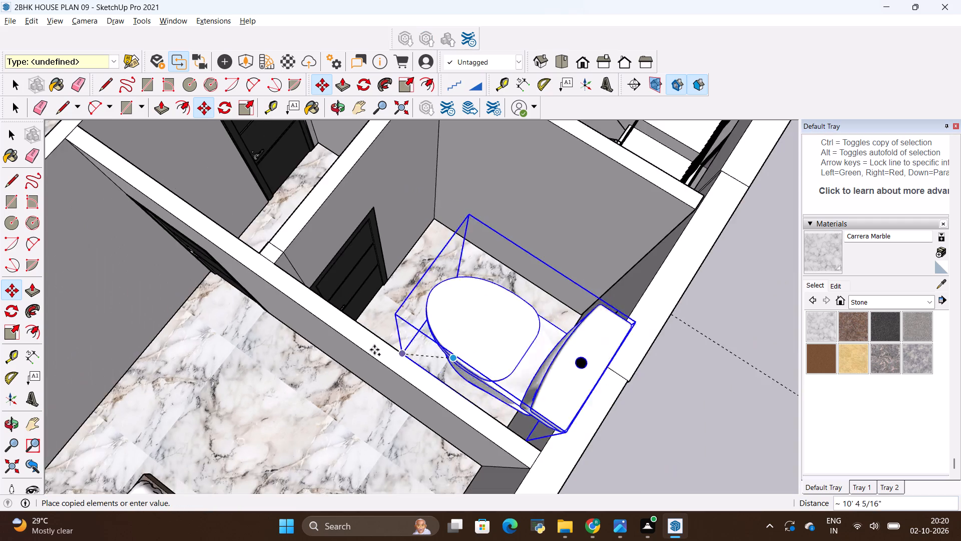
{"action": "scroll", "coordinate": [373, 350], "scroll_direction": "down", "scroll_amount": 20}
{"action": "scroll", "coordinate": [373, 350], "scroll_direction": "down", "scroll_amount": 14}
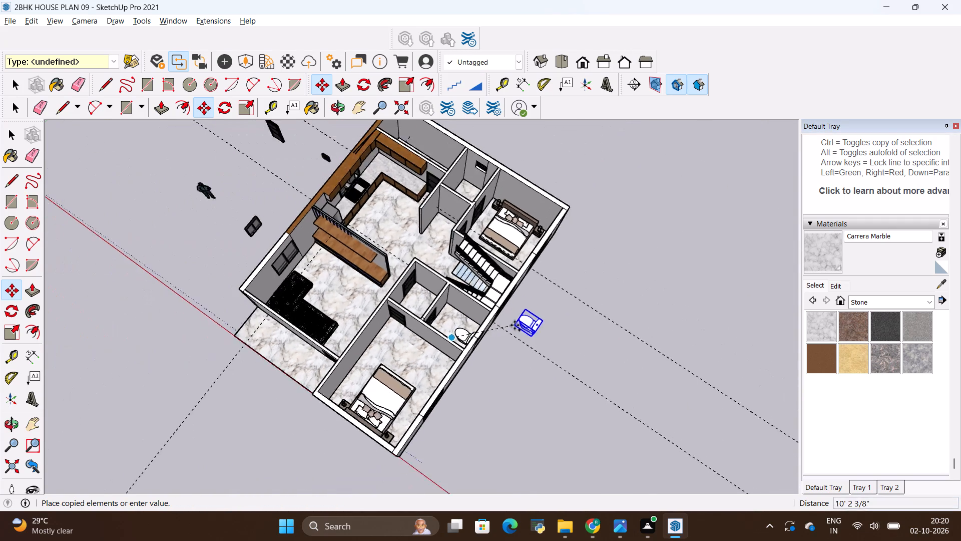
{"action": "scroll", "coordinate": [515, 325], "scroll_direction": "down", "scroll_amount": 1}
{"action": "scroll", "coordinate": [486, 225], "scroll_direction": "up", "scroll_amount": 10}
{"action": "middle_click_drag", "start_coordinate": [463, 201], "coordinate": [476, 252]}
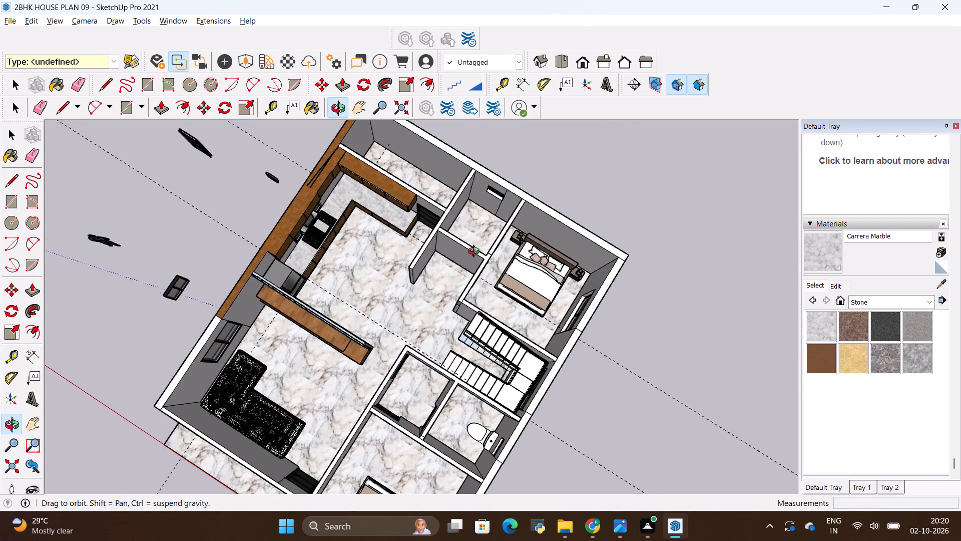
{"action": "middle_click_drag", "start_coordinate": [476, 252], "coordinate": [476, 256]}
{"action": "scroll", "coordinate": [470, 227], "scroll_direction": "up", "scroll_amount": 13}
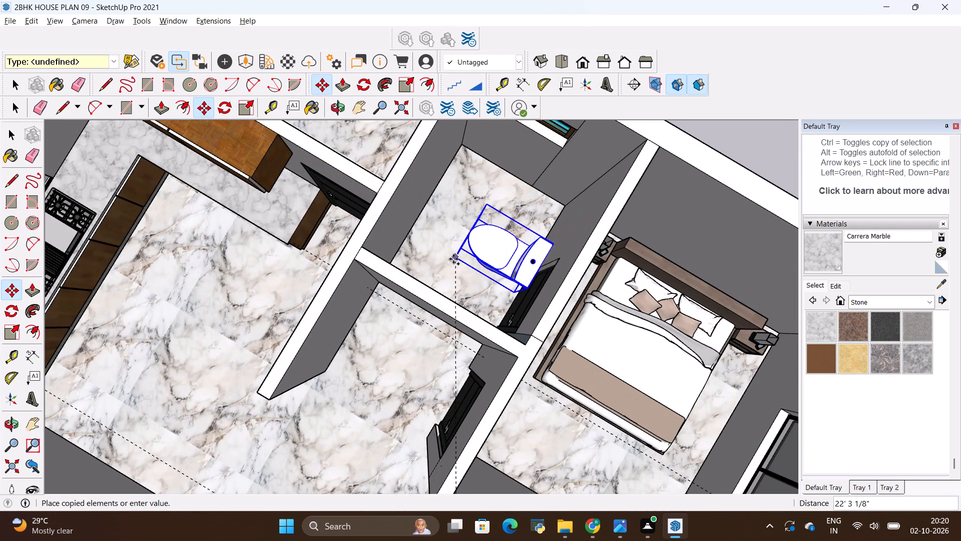
{"action": "left_click", "coordinate": [453, 259]}
Move the copied toilet about 1' 7" along the rear bathroom's wall, away from the door and towards the window, and deselect it.
{"action": "scroll", "coordinate": [432, 262], "scroll_direction": "down", "scroll_amount": 5}
{"action": "middle_click_drag", "start_coordinate": [488, 296], "coordinate": [631, 298]}
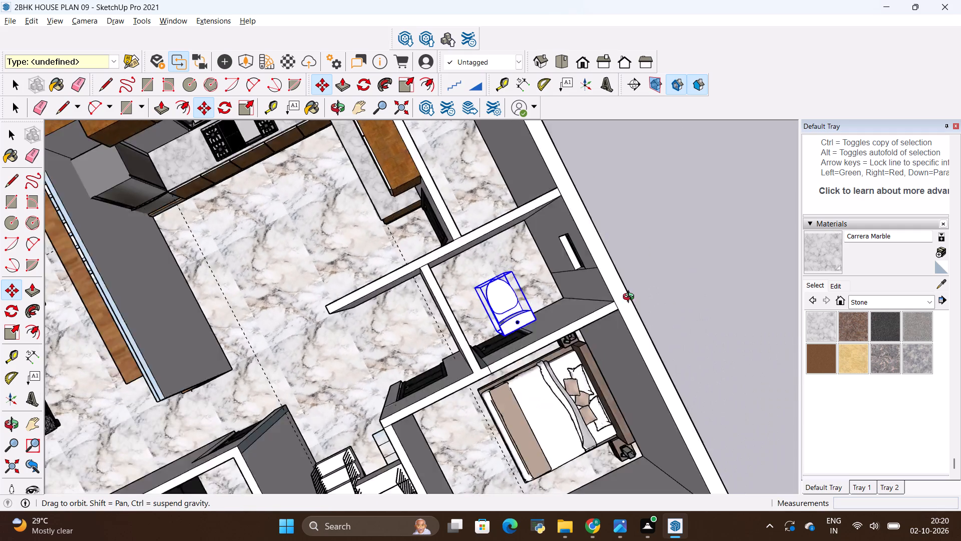
{"action": "middle_click_drag", "start_coordinate": [631, 298], "coordinate": [319, 298]}
{"action": "middle_click_drag", "start_coordinate": [465, 362], "coordinate": [349, 310]}
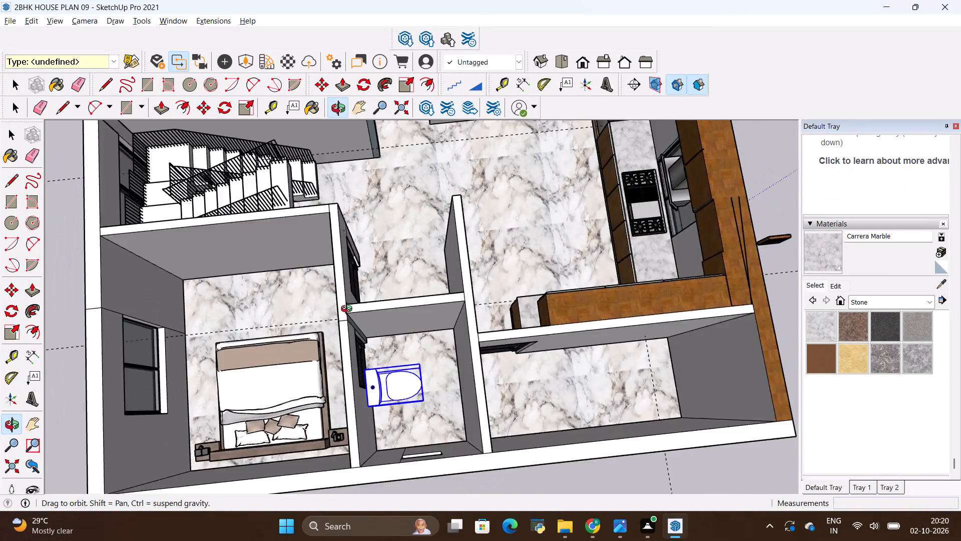
{"action": "middle_click_drag", "start_coordinate": [349, 310], "coordinate": [279, 292]}
{"action": "middle_click_drag", "start_coordinate": [370, 327], "coordinate": [269, 325]}
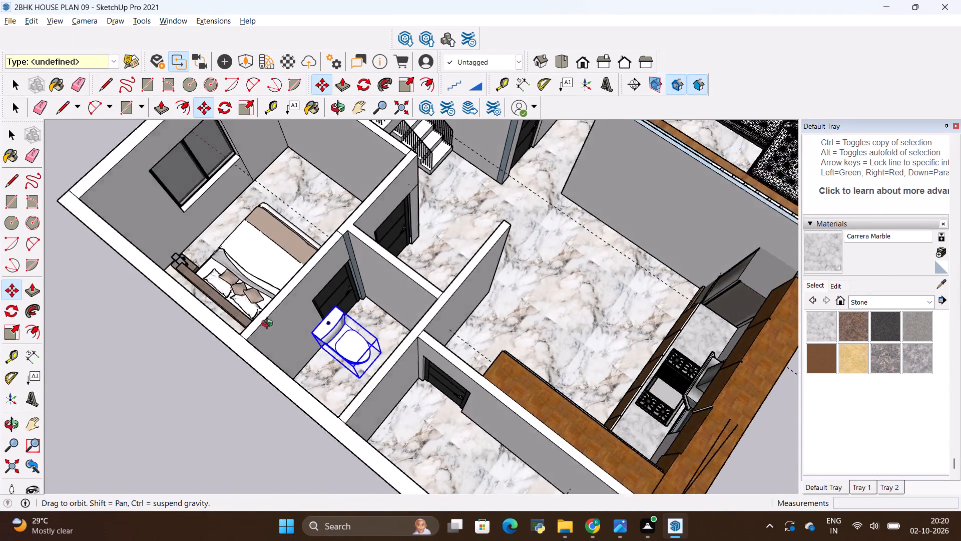
{"action": "middle_click_drag", "start_coordinate": [269, 325], "coordinate": [245, 318]}
{"action": "scroll", "coordinate": [294, 311], "scroll_direction": "up", "scroll_amount": 7}
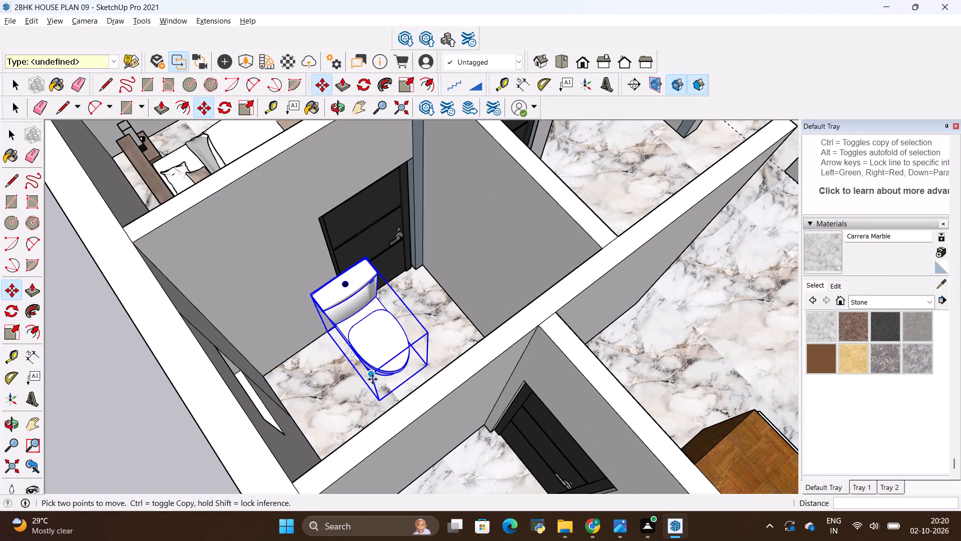
{"action": "scroll", "coordinate": [380, 396], "scroll_direction": "up", "scroll_amount": 4}
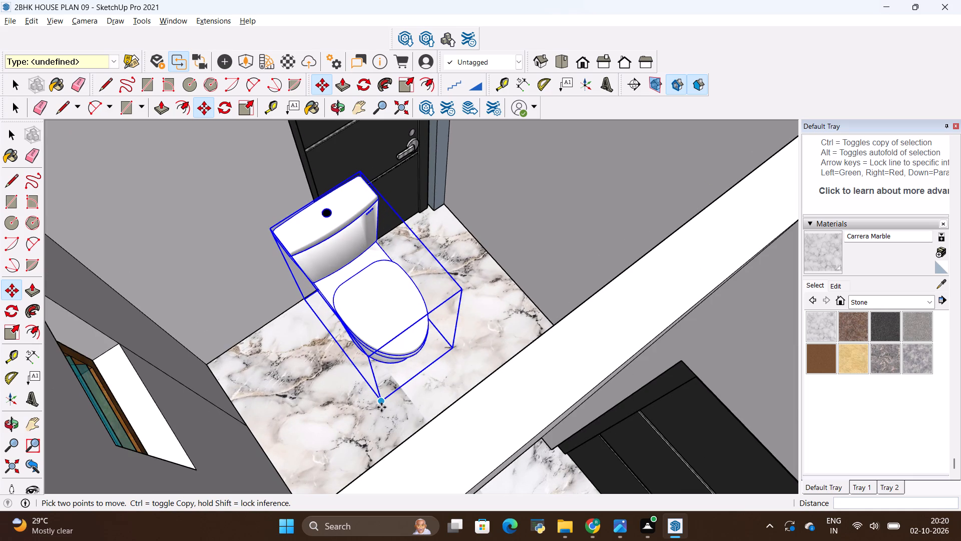
{"action": "left_click", "coordinate": [381, 406]}
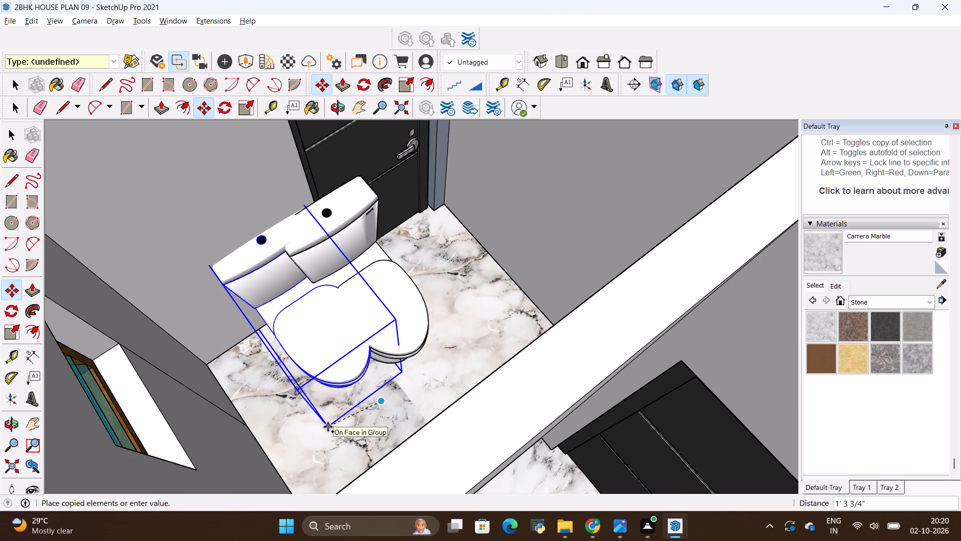
{"action": "key", "text": "Escape"}
{"action": "key", "text": "m"}
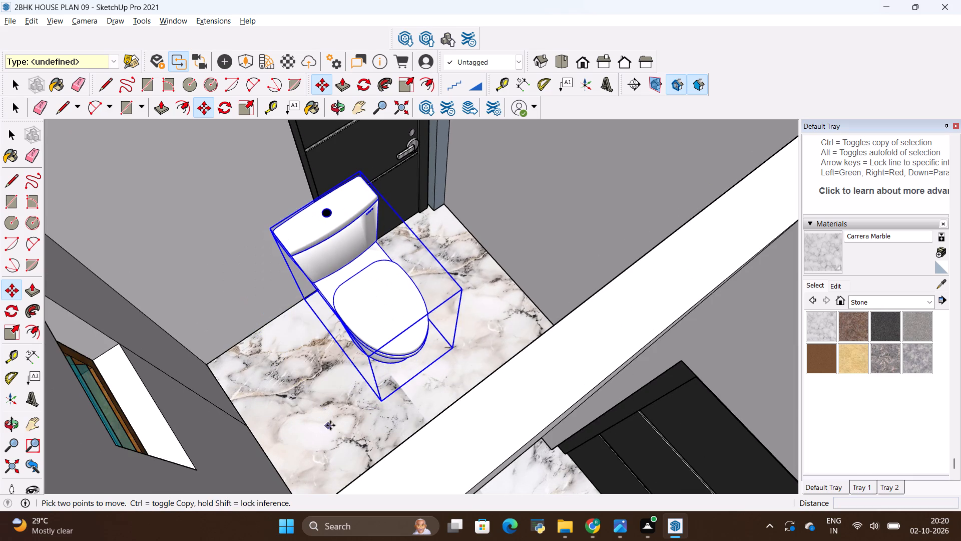
{"action": "left_click_drag", "start_coordinate": [377, 403], "coordinate": [373, 410]}
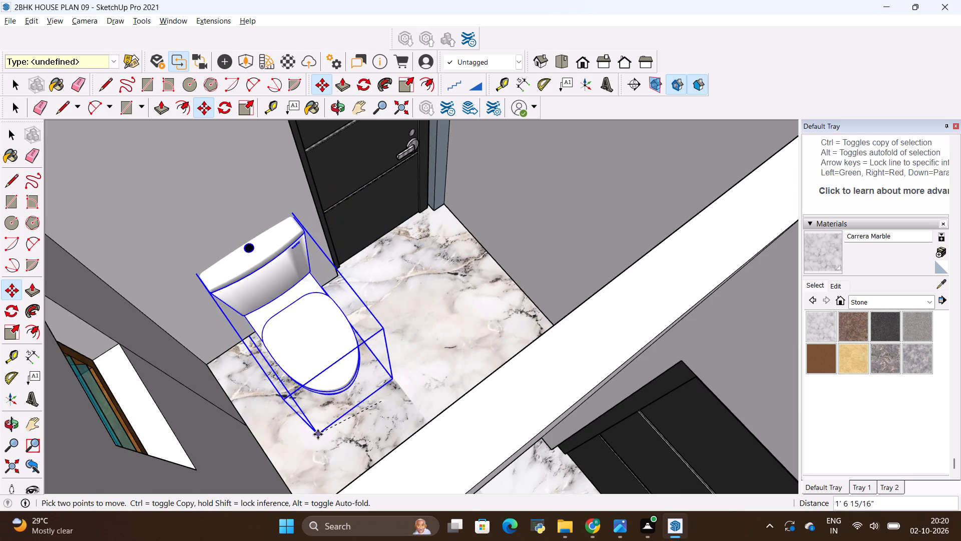
{"action": "left_click", "coordinate": [323, 442]}
{"action": "scroll", "coordinate": [393, 360], "scroll_direction": "down", "scroll_amount": 12}
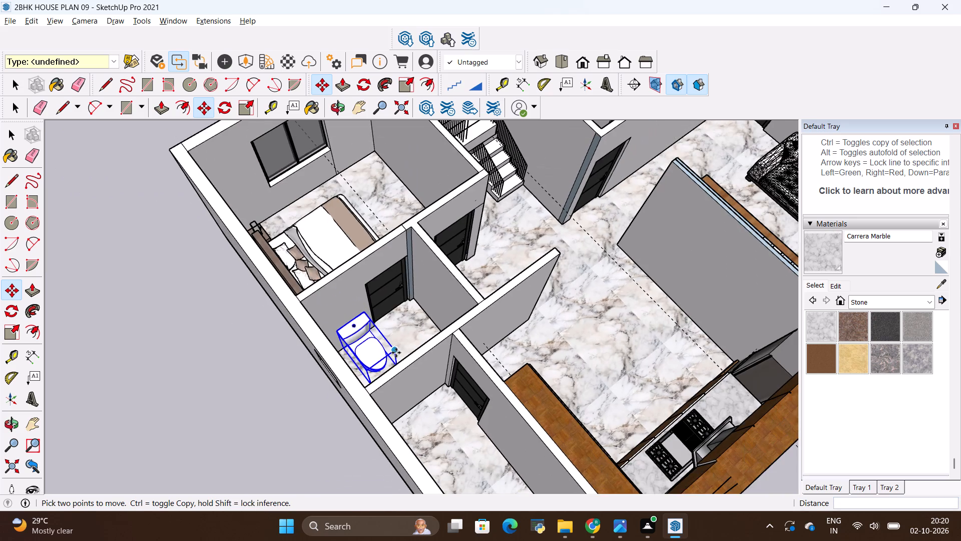
{"action": "middle_click_drag", "start_coordinate": [361, 348], "coordinate": [442, 341]}
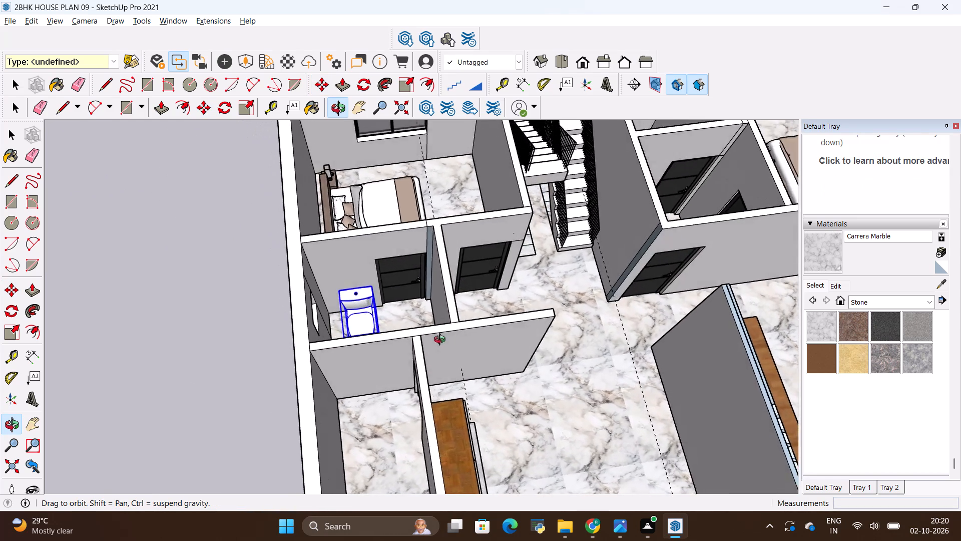
{"action": "middle_click_drag", "start_coordinate": [442, 341], "coordinate": [232, 330]}
{"action": "scroll", "coordinate": [248, 331], "scroll_direction": "down", "scroll_amount": 4}
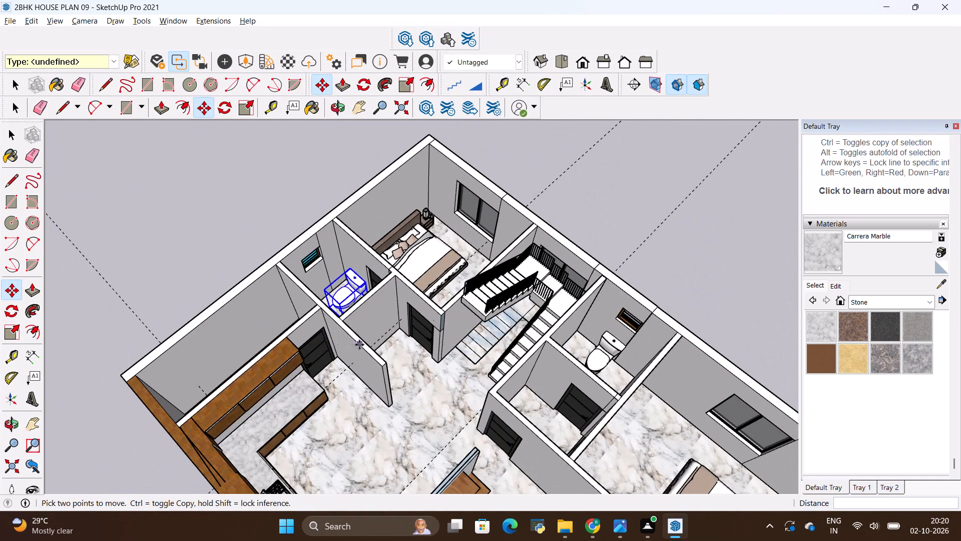
{"action": "middle_click_drag", "start_coordinate": [301, 344], "coordinate": [163, 293]}
{"action": "key", "text": "space"}
{"action": "left_click", "coordinate": [268, 182]}
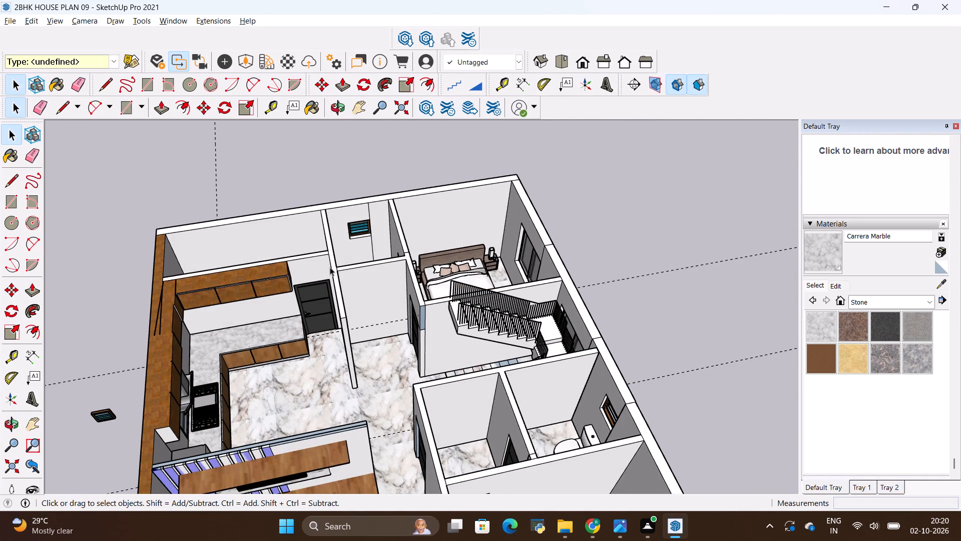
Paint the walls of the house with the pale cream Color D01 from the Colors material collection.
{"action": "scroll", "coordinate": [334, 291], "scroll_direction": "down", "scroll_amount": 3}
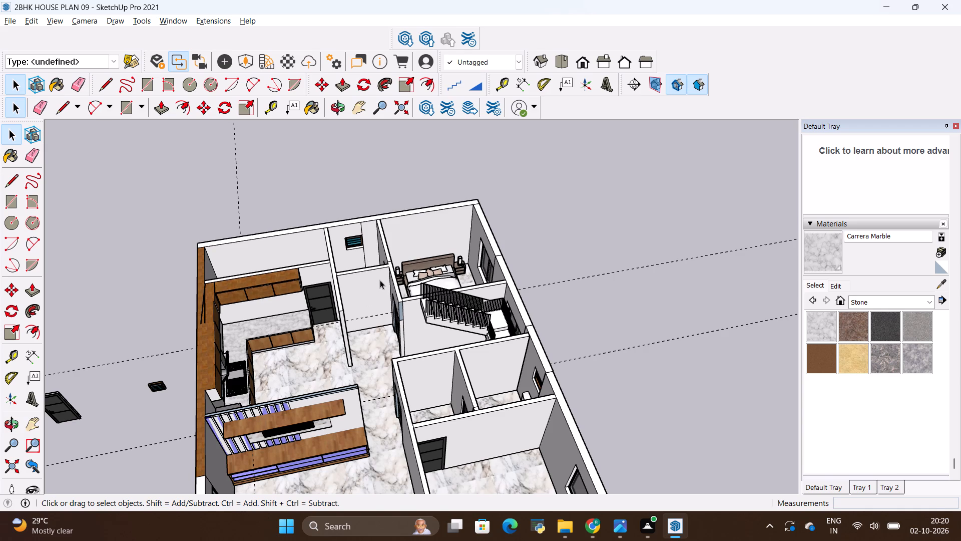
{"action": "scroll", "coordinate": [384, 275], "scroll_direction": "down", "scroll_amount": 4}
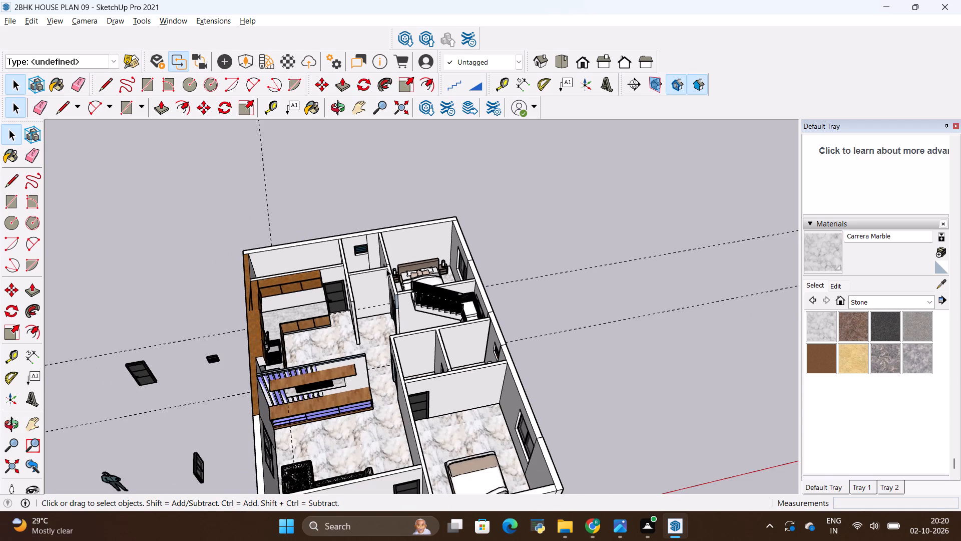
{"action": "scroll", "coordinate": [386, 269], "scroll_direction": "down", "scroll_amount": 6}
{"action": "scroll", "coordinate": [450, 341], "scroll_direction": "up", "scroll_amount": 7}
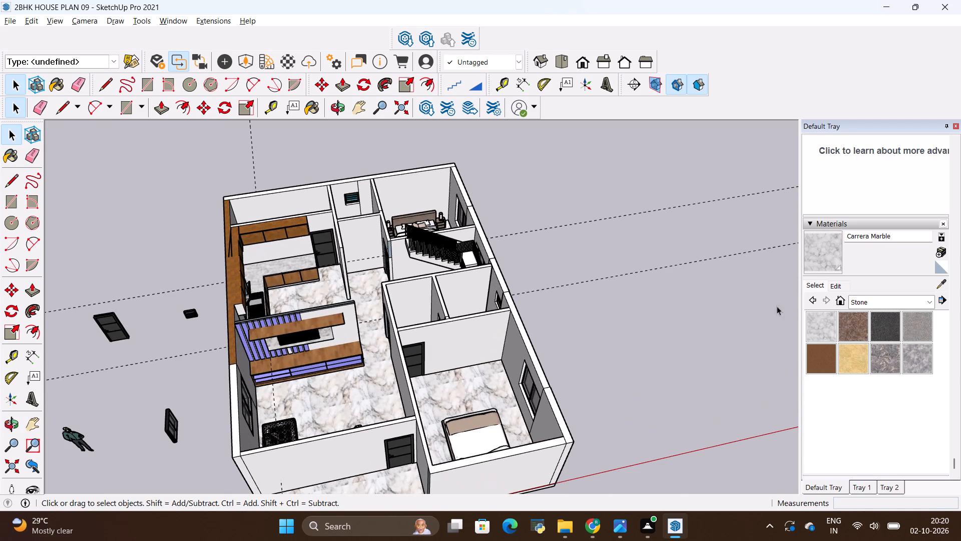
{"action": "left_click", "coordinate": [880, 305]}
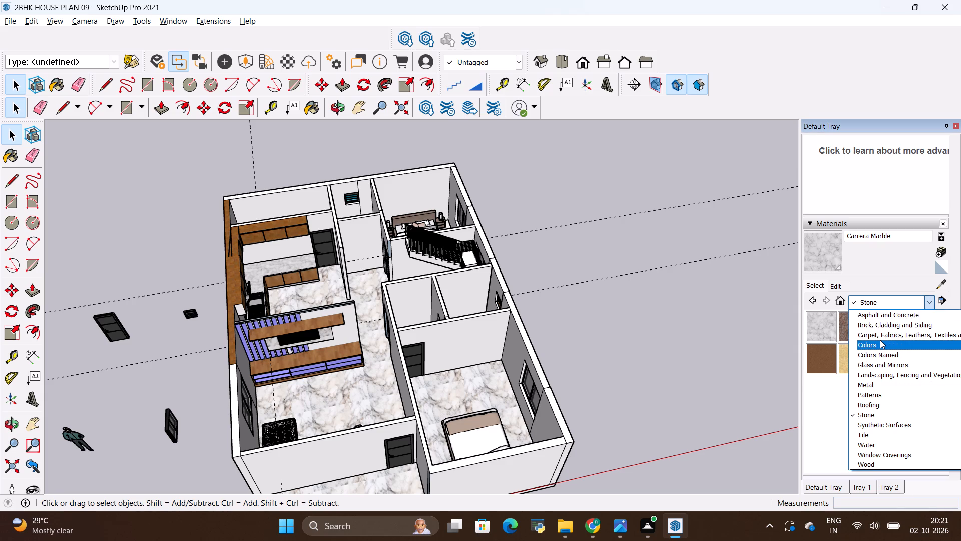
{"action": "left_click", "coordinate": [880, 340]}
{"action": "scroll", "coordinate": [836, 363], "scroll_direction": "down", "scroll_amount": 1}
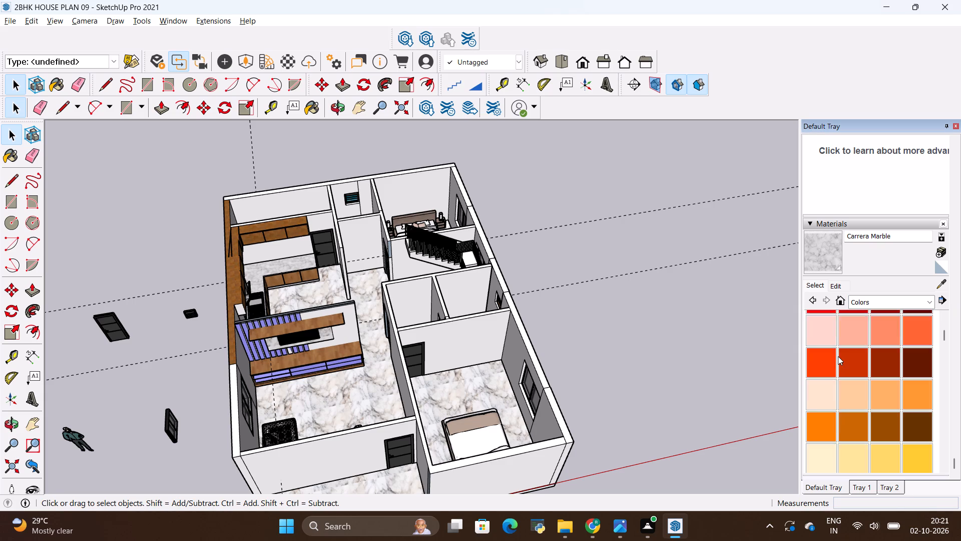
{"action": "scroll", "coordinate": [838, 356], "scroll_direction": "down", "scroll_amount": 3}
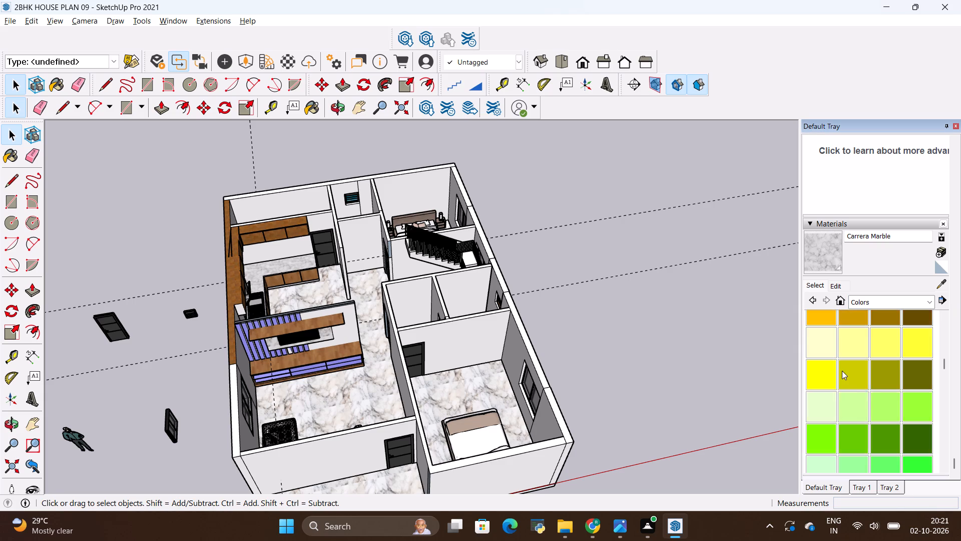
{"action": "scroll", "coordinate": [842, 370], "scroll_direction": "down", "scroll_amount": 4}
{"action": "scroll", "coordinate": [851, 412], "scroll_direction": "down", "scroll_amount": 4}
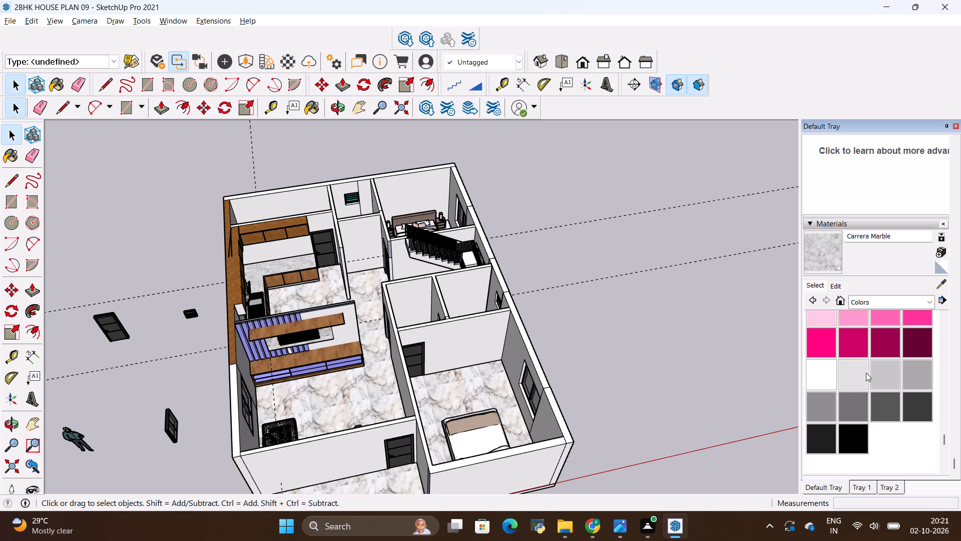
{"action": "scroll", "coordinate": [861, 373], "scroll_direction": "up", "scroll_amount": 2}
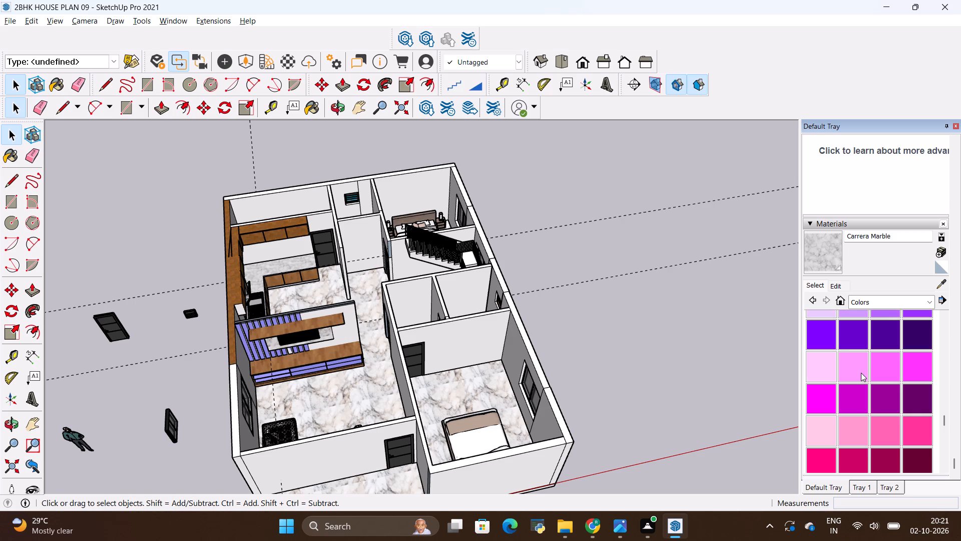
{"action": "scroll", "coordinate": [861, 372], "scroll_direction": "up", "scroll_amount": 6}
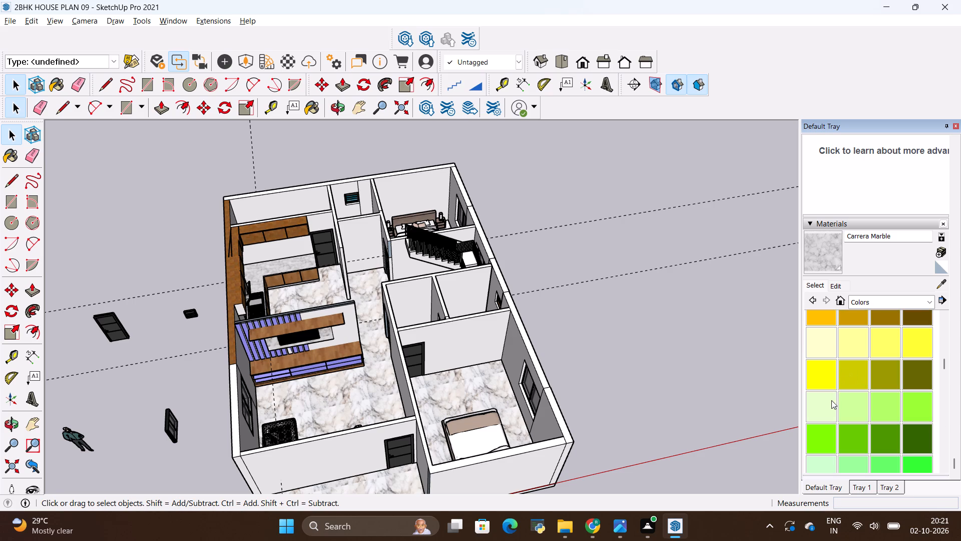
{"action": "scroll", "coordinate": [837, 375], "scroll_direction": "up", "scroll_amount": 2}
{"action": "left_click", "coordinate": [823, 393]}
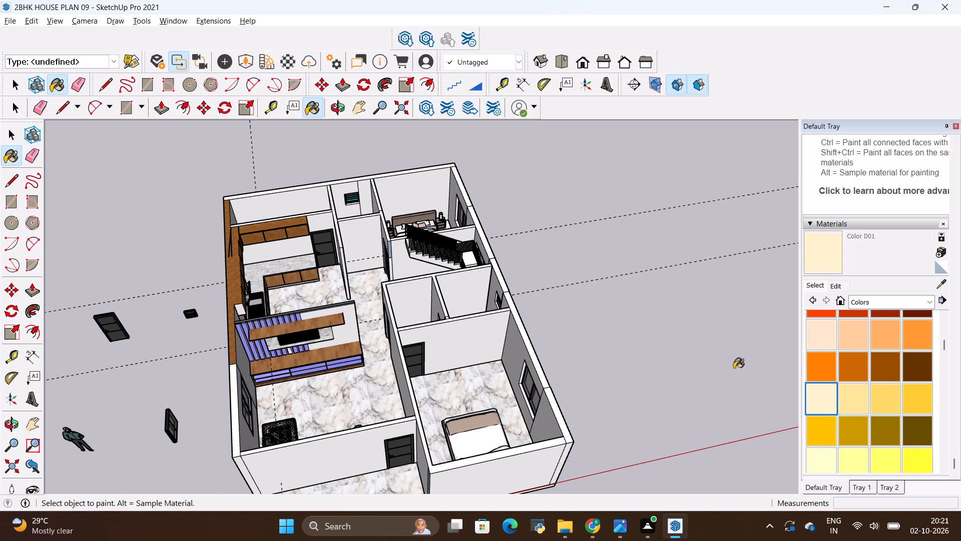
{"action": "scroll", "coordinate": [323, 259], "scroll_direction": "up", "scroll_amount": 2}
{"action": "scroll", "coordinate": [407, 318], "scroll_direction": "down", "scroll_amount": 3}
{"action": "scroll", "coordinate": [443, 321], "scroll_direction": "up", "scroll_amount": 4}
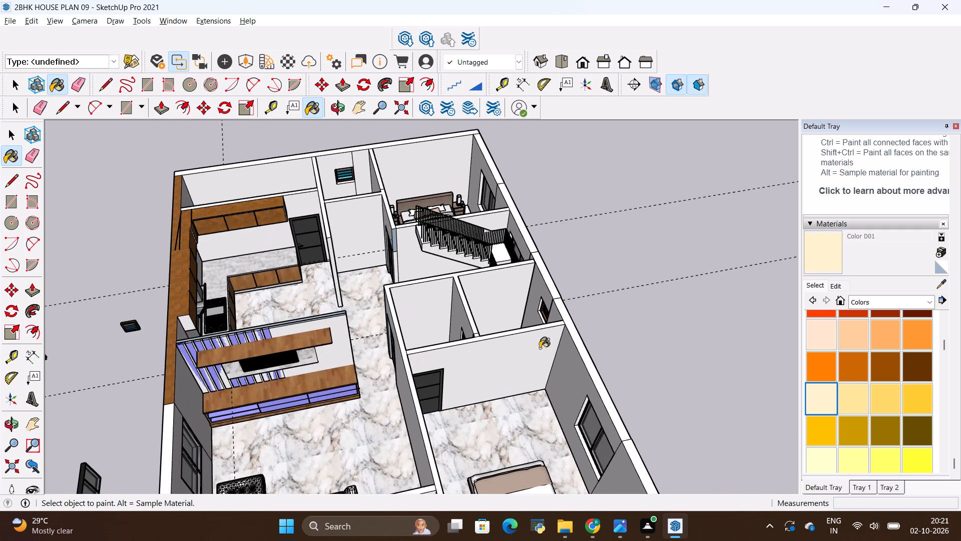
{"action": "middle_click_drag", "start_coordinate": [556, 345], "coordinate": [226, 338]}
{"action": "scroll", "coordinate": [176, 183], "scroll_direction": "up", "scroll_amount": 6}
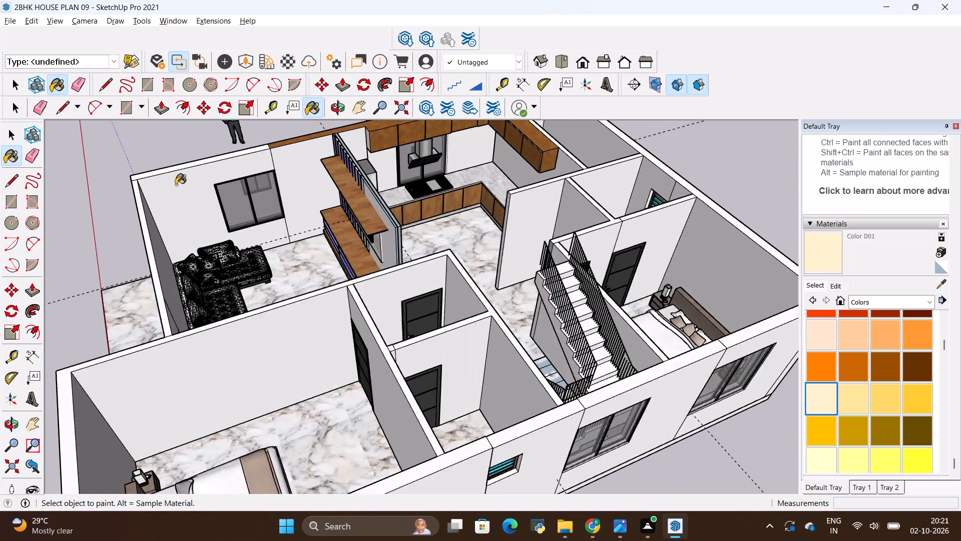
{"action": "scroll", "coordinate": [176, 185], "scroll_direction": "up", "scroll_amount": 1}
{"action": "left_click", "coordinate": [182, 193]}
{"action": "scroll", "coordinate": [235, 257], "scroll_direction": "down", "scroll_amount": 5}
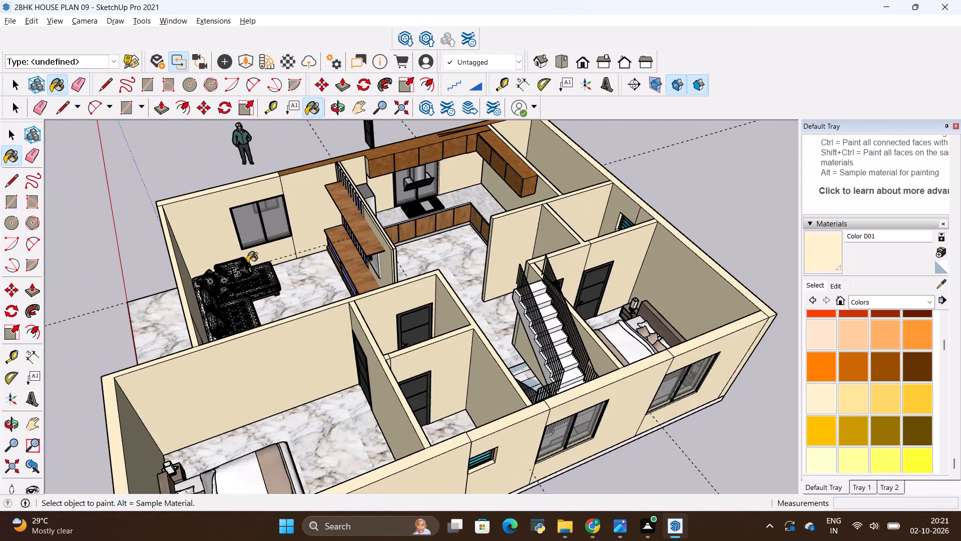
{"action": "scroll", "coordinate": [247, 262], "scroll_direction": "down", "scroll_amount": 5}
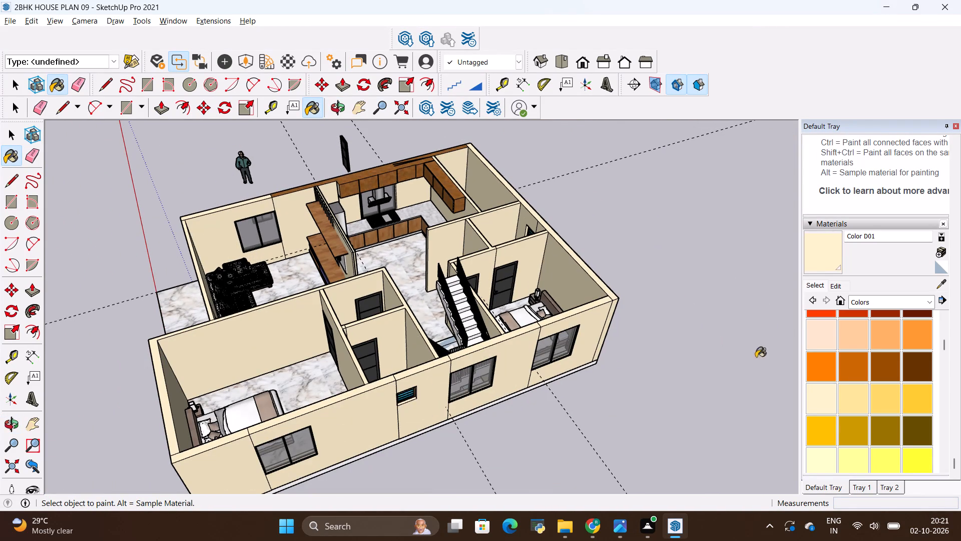
Repaint the walls of the house with the pale peach Color C01 from the Colors material collection.
{"action": "scroll", "coordinate": [836, 360], "scroll_direction": "up", "scroll_amount": 3}
{"action": "scroll", "coordinate": [285, 207], "scroll_direction": "up", "scroll_amount": 4}
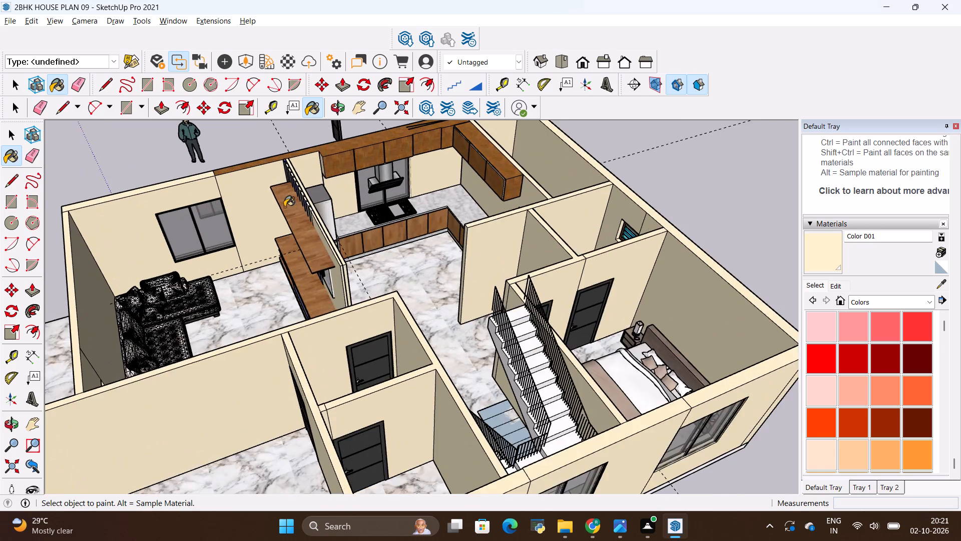
{"action": "scroll", "coordinate": [246, 200], "scroll_direction": "up", "scroll_amount": 4}
{"action": "scroll", "coordinate": [322, 277], "scroll_direction": "down", "scroll_amount": 5}
{"action": "scroll", "coordinate": [374, 274], "scroll_direction": "down", "scroll_amount": 5}
{"action": "middle_click_drag", "start_coordinate": [315, 305], "coordinate": [531, 257]}
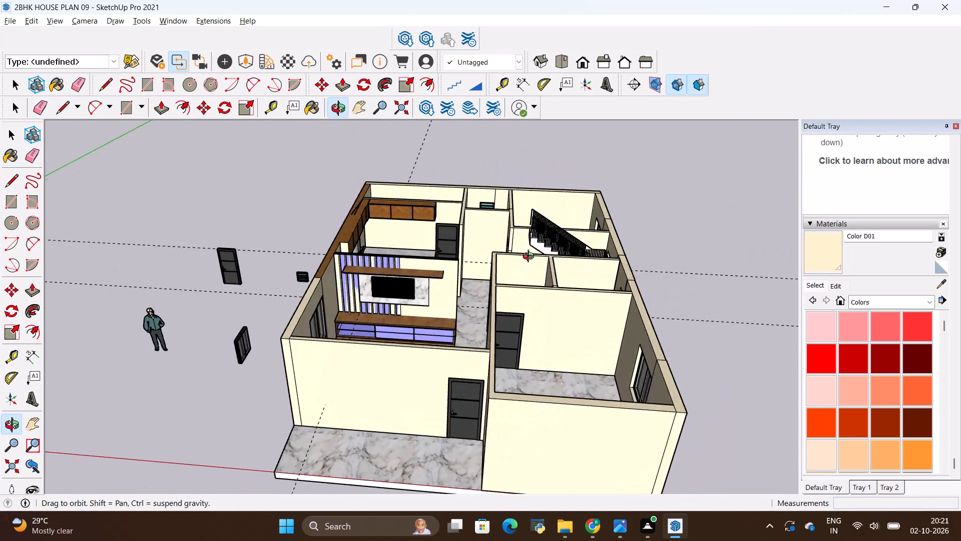
{"action": "middle_click_drag", "start_coordinate": [531, 257], "coordinate": [506, 263]}
{"action": "scroll", "coordinate": [374, 294], "scroll_direction": "up", "scroll_amount": 14}
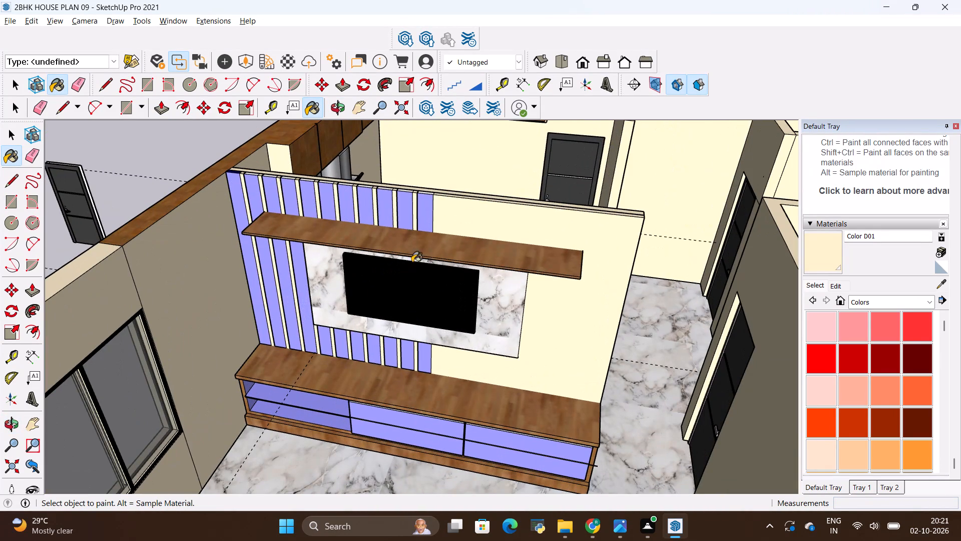
{"action": "scroll", "coordinate": [426, 263], "scroll_direction": "down", "scroll_amount": 4}
{"action": "scroll", "coordinate": [843, 368], "scroll_direction": "down", "scroll_amount": 4}
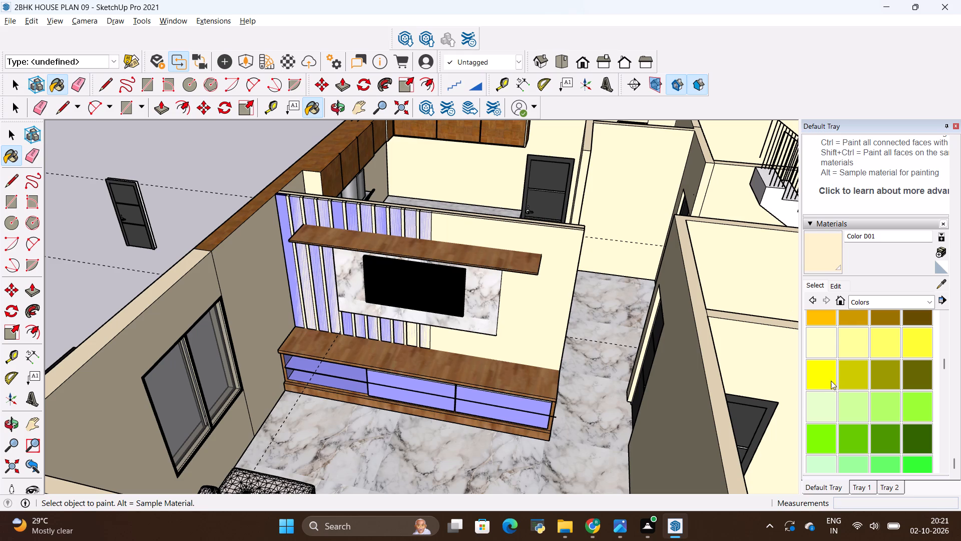
{"action": "scroll", "coordinate": [831, 380], "scroll_direction": "up", "scroll_amount": 6}
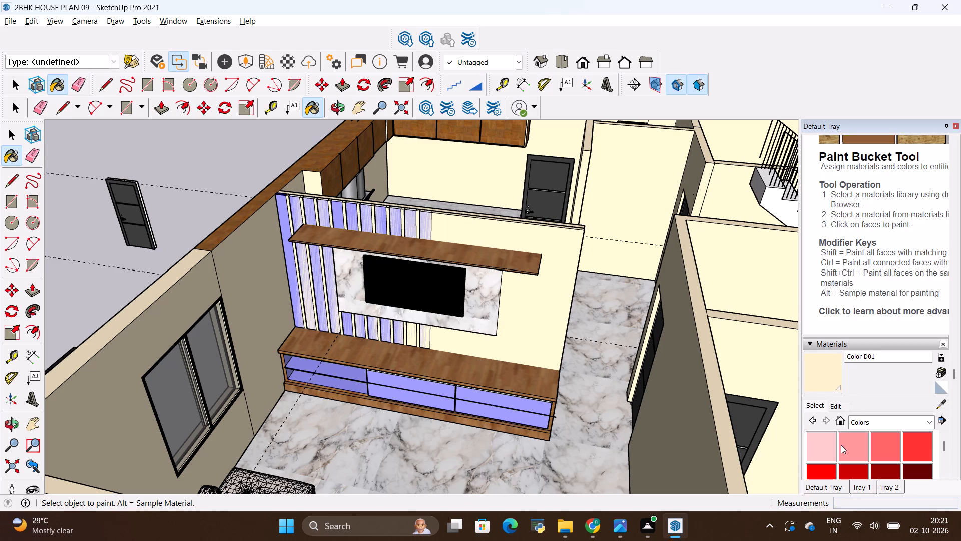
{"action": "scroll", "coordinate": [841, 445], "scroll_direction": "down", "scroll_amount": 3}
{"action": "left_click", "coordinate": [821, 393]}
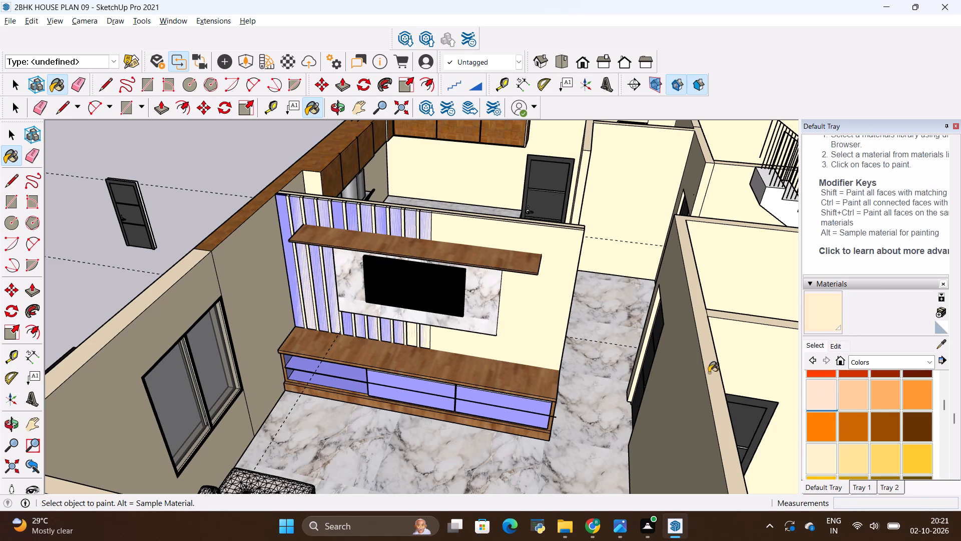
{"action": "left_click", "coordinate": [530, 345]}
{"action": "scroll", "coordinate": [523, 351], "scroll_direction": "down", "scroll_amount": 5}
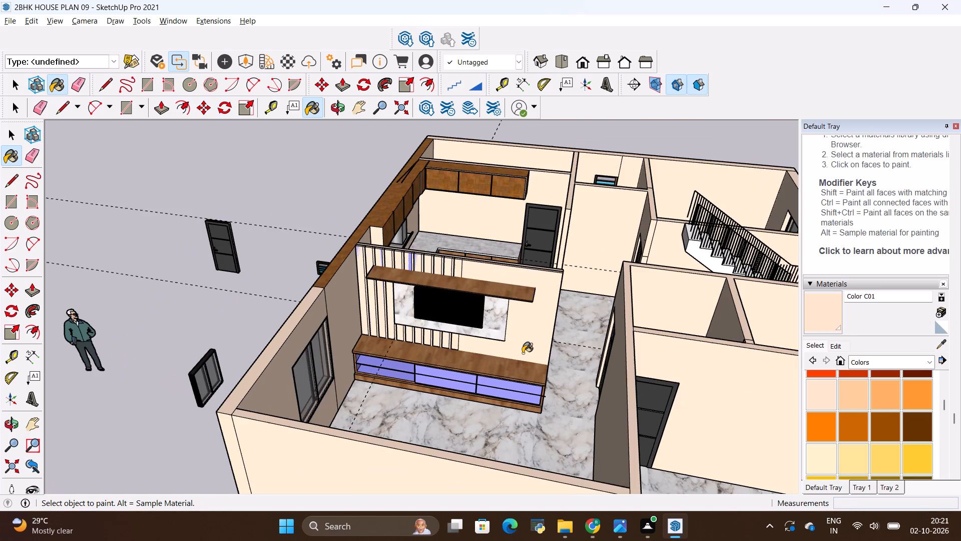
{"action": "scroll", "coordinate": [523, 353], "scroll_direction": "down", "scroll_amount": 3}
{"action": "key", "text": "space"}
{"action": "left_click", "coordinate": [536, 164]}
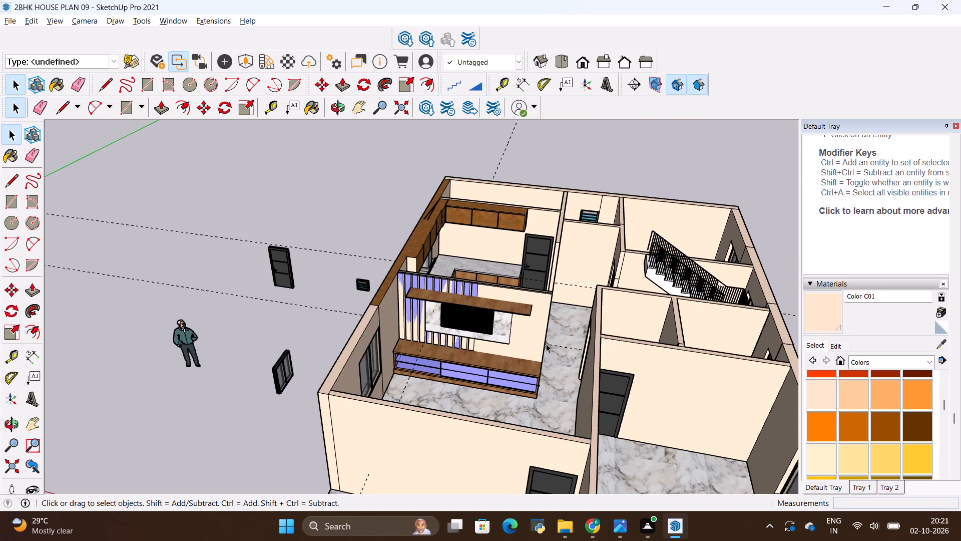
Examine the living room's TV wall, with its slatted panel, shelf and cabinet, up close and from farther back.
{"action": "scroll", "coordinate": [546, 349], "scroll_direction": "up", "scroll_amount": 4}
{"action": "scroll", "coordinate": [458, 325], "scroll_direction": "up", "scroll_amount": 9}
{"action": "middle_click_drag", "start_coordinate": [486, 356], "coordinate": [506, 368]}
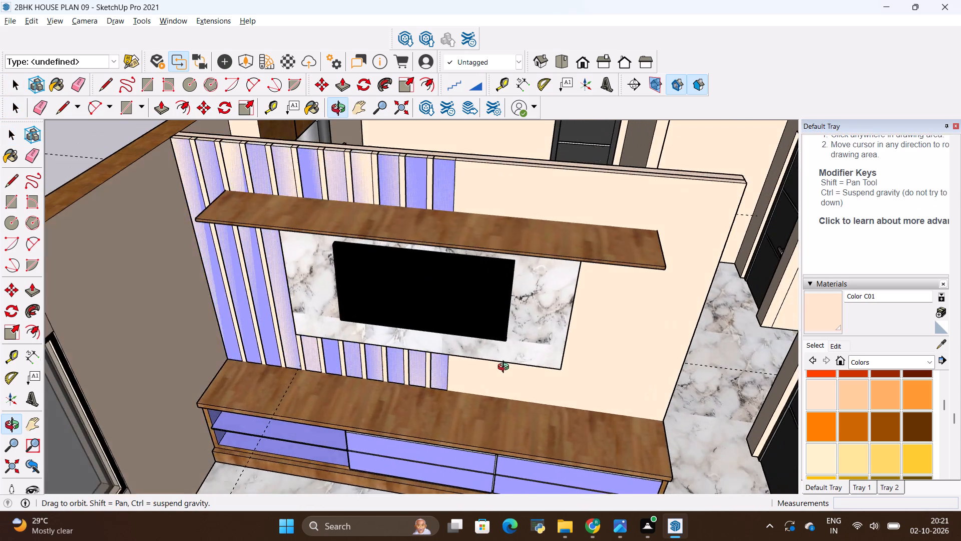
{"action": "middle_click_drag", "start_coordinate": [506, 368], "coordinate": [482, 323]}
{"action": "scroll", "coordinate": [476, 321], "scroll_direction": "down", "scroll_amount": 2}
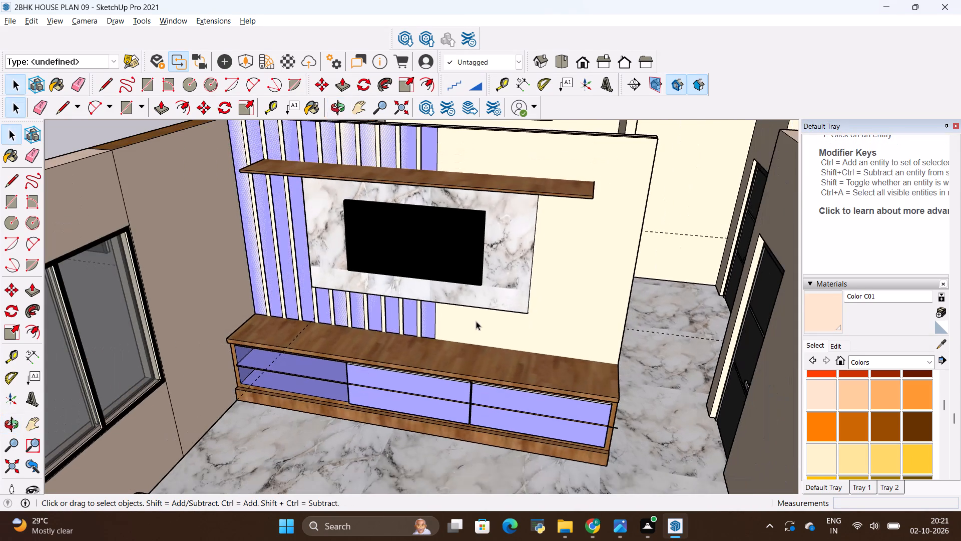
{"action": "scroll", "coordinate": [502, 331], "scroll_direction": "down", "scroll_amount": 7}
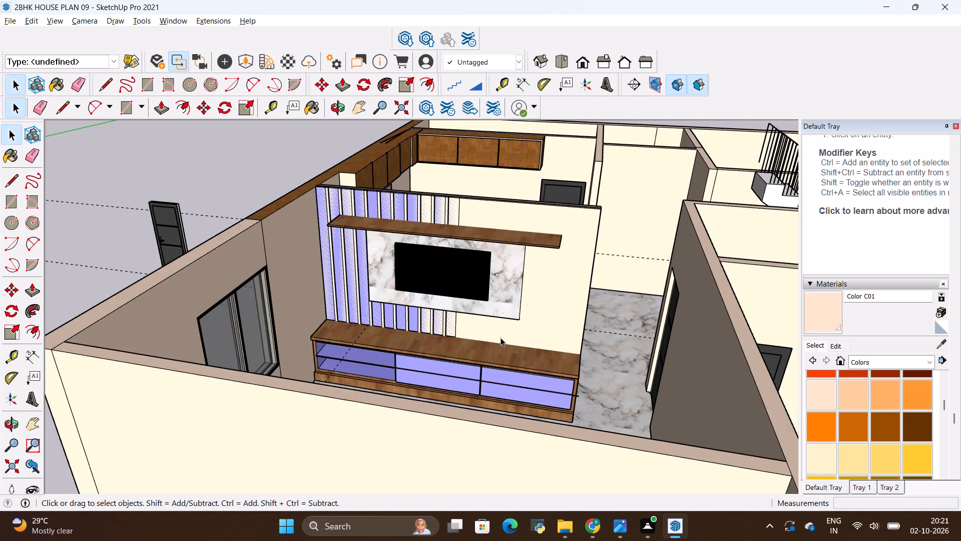
{"action": "scroll", "coordinate": [501, 338], "scroll_direction": "down", "scroll_amount": 8}
{"action": "key", "text": "space"}
{"action": "left_click", "coordinate": [480, 193]}
{"action": "scroll", "coordinate": [528, 290], "scroll_direction": "up", "scroll_amount": 3}
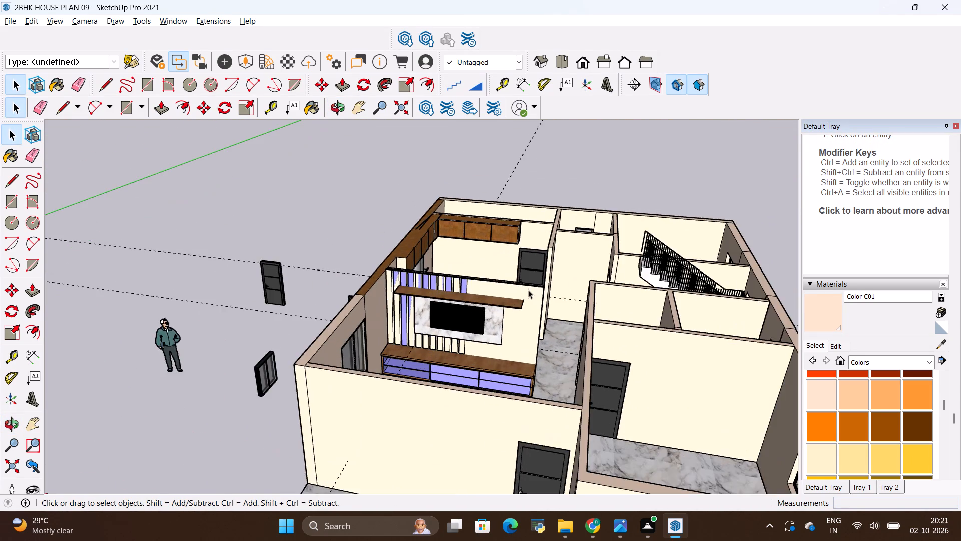
{"action": "scroll", "coordinate": [528, 290], "scroll_direction": "up", "scroll_amount": 4}
{"action": "scroll", "coordinate": [484, 335], "scroll_direction": "down", "scroll_amount": 3}
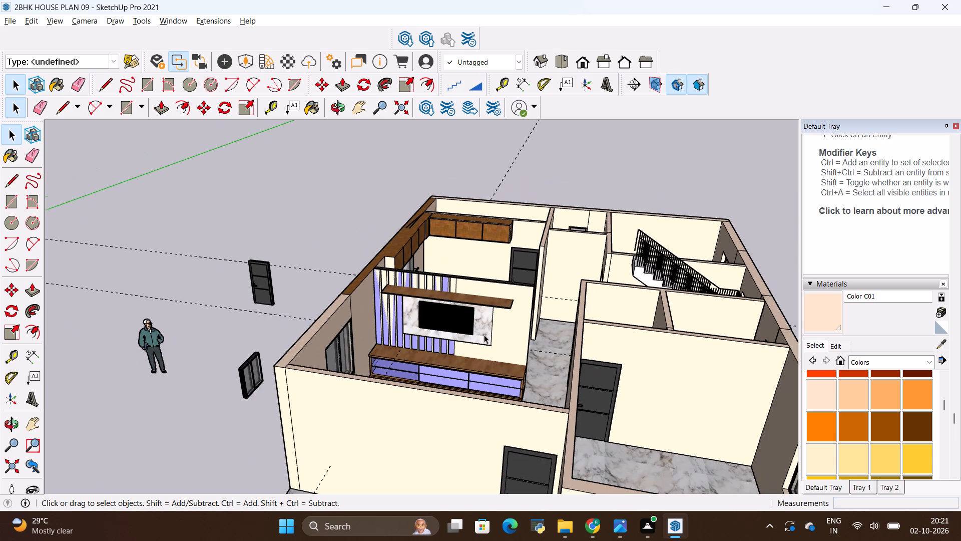
{"action": "scroll", "coordinate": [459, 322], "scroll_direction": "down", "scroll_amount": 3}
Examine the repainted house from above, checking the living area with its sofa and TV unit and the adjoining kitchen.
{"action": "middle_click_drag", "start_coordinate": [465, 332], "coordinate": [513, 384]}
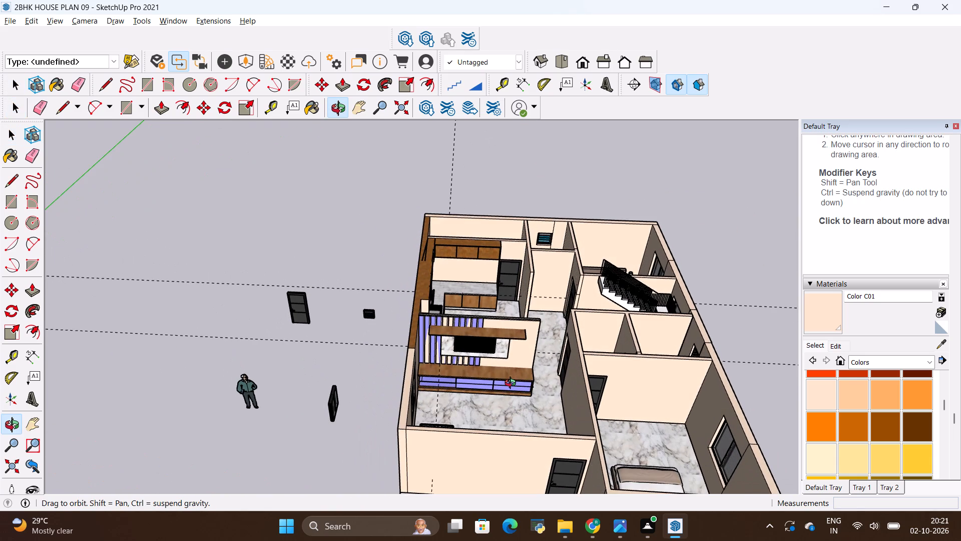
{"action": "middle_click_drag", "start_coordinate": [513, 384], "coordinate": [306, 357]}
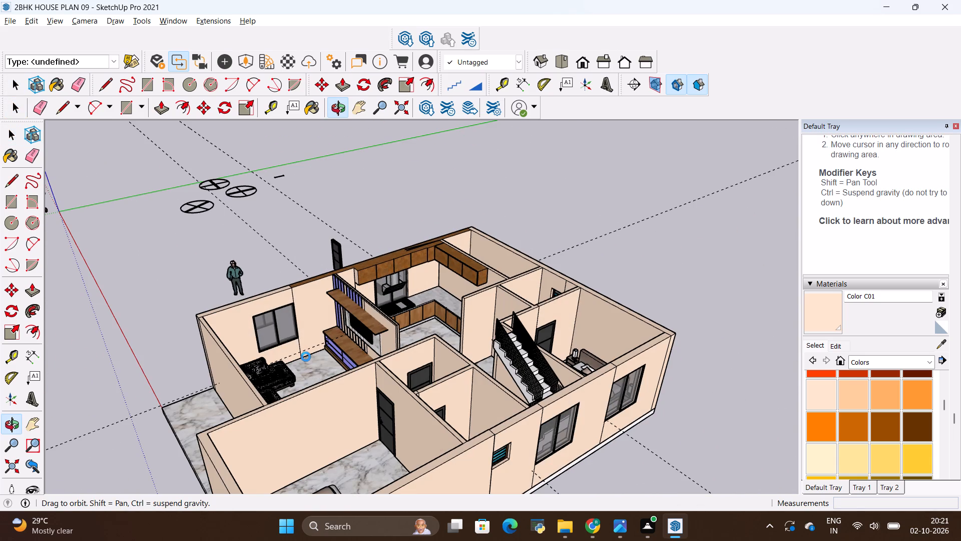
{"action": "middle_click_drag", "start_coordinate": [306, 357], "coordinate": [297, 396]}
{"action": "scroll", "coordinate": [304, 358], "scroll_direction": "up", "scroll_amount": 8}
{"action": "scroll", "coordinate": [400, 288], "scroll_direction": "up", "scroll_amount": 4}
{"action": "scroll", "coordinate": [309, 377], "scroll_direction": "up", "scroll_amount": 4}
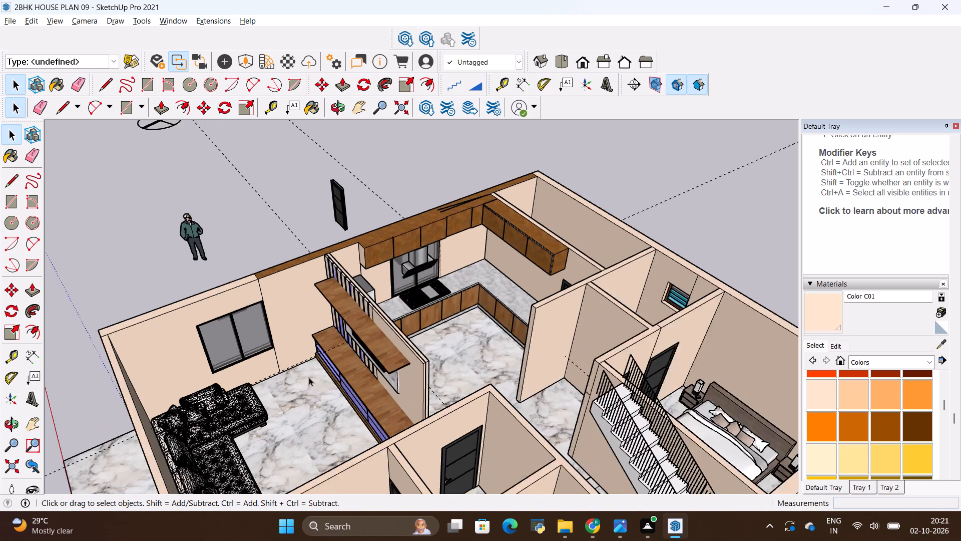
{"action": "scroll", "coordinate": [309, 377], "scroll_direction": "up", "scroll_amount": 13}
{"action": "scroll", "coordinate": [468, 364], "scroll_direction": "down", "scroll_amount": 10}
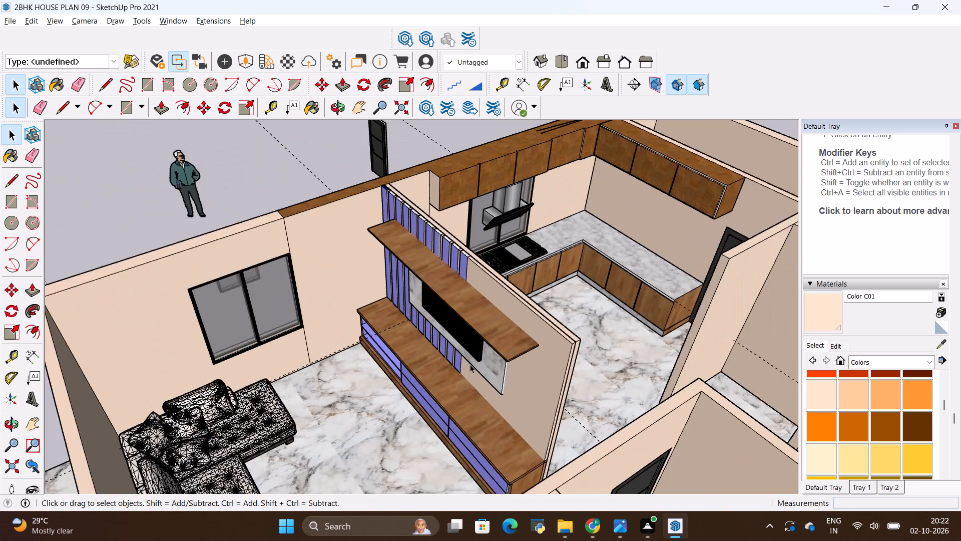
{"action": "scroll", "coordinate": [470, 364], "scroll_direction": "down", "scroll_amount": 4}
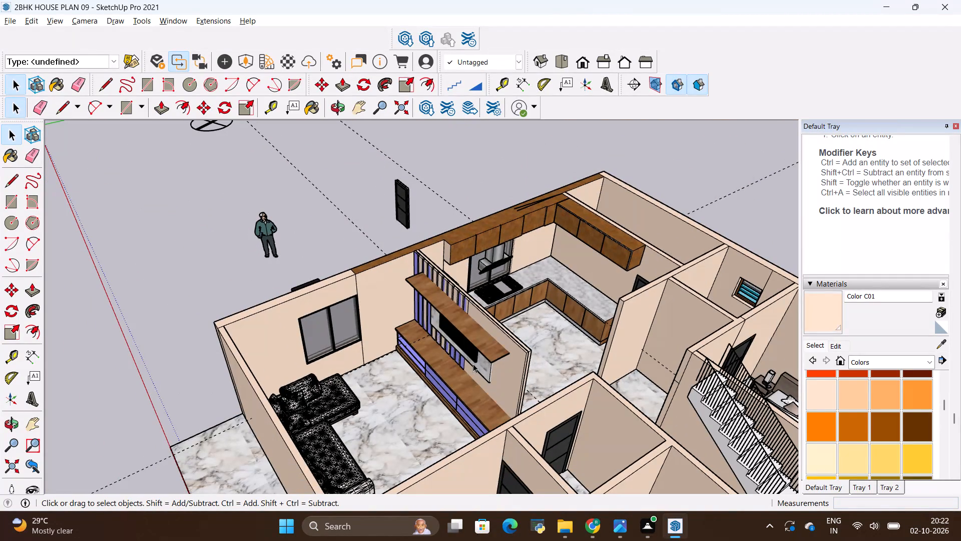
{"action": "scroll", "coordinate": [483, 362], "scroll_direction": "down", "scroll_amount": 4}
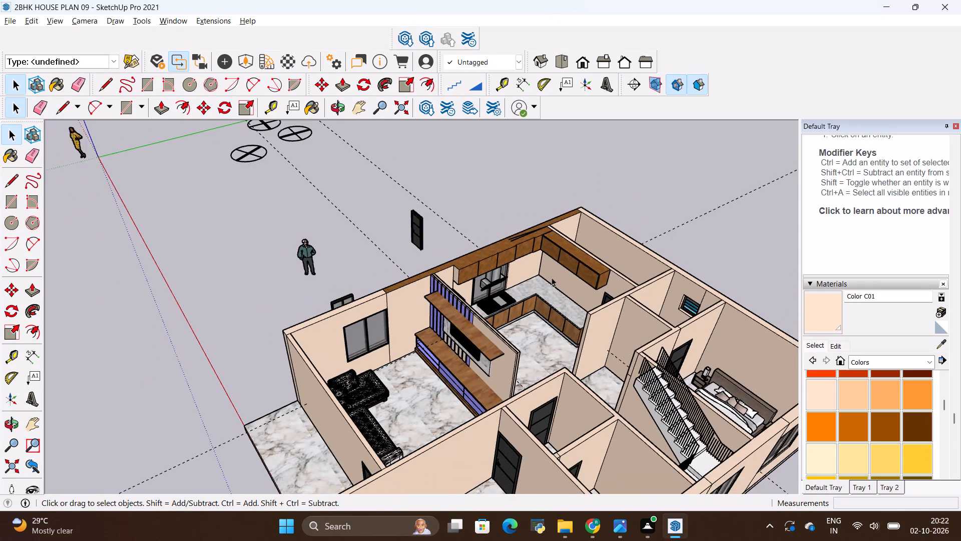
{"action": "scroll", "coordinate": [552, 277], "scroll_direction": "down", "scroll_amount": 5}
{"action": "scroll", "coordinate": [500, 338], "scroll_direction": "up", "scroll_amount": 19}
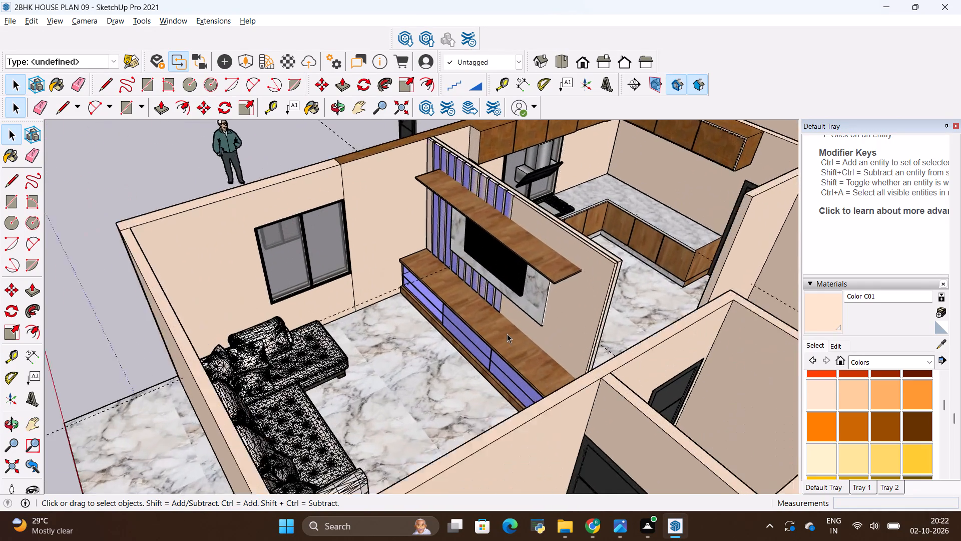
Examine the painted and furnished house from several angles, from the living room's TV unit to the kitchen, staircase, bathrooms and bedrooms.
{"action": "middle_click_drag", "start_coordinate": [505, 357], "coordinate": [565, 345]}
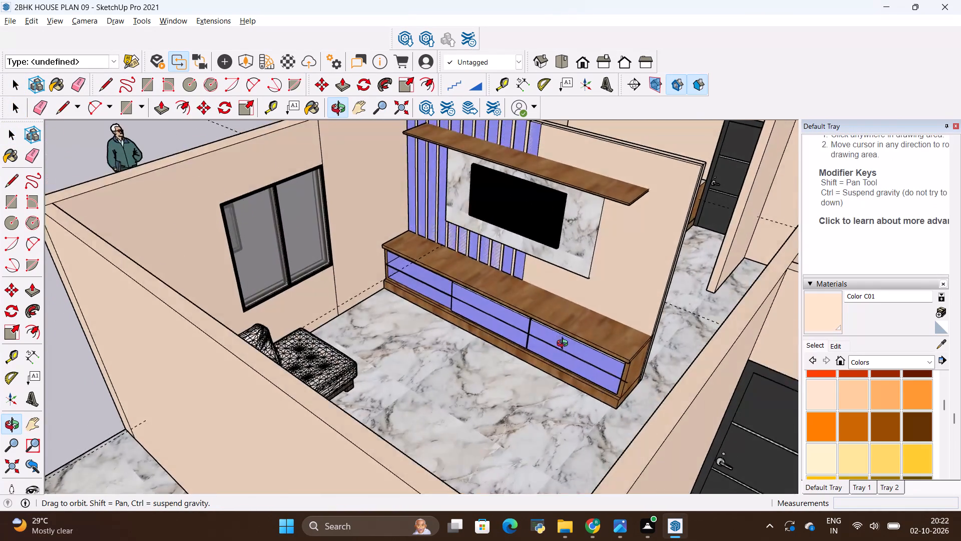
{"action": "middle_click_drag", "start_coordinate": [565, 345], "coordinate": [538, 365]}
{"action": "scroll", "coordinate": [482, 378], "scroll_direction": "down", "scroll_amount": 15}
{"action": "scroll", "coordinate": [483, 371], "scroll_direction": "down", "scroll_amount": 6}
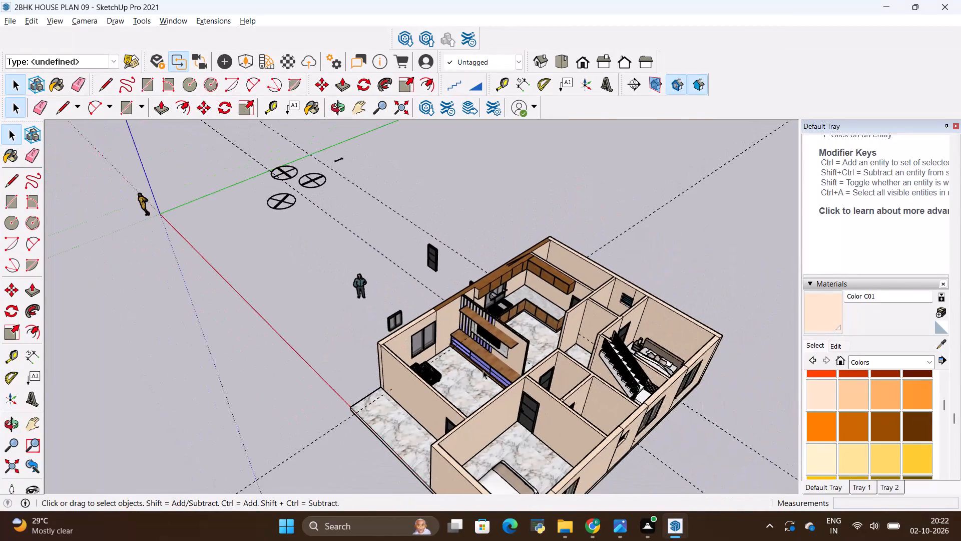
{"action": "middle_click_drag", "start_coordinate": [487, 416], "coordinate": [536, 361]}
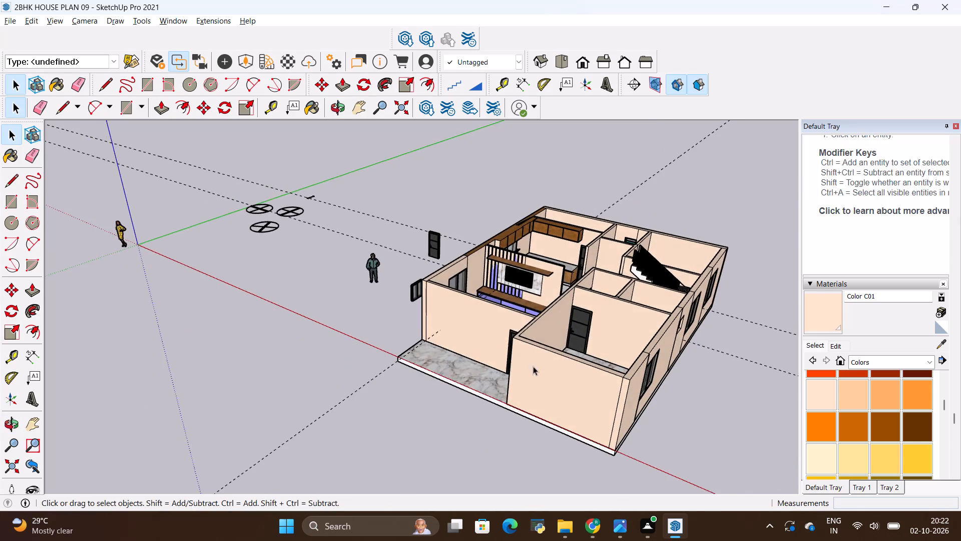
{"action": "scroll", "coordinate": [539, 366], "scroll_direction": "down", "scroll_amount": 3}
{"action": "middle_click_drag", "start_coordinate": [549, 363], "coordinate": [545, 418]}
{"action": "scroll", "coordinate": [537, 393], "scroll_direction": "down", "scroll_amount": 4}
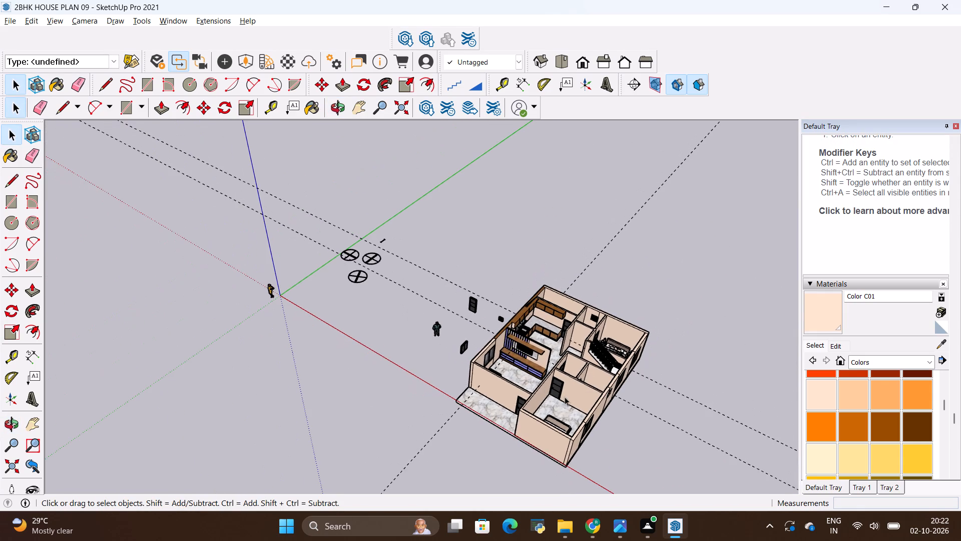
{"action": "scroll", "coordinate": [557, 449], "scroll_direction": "up", "scroll_amount": 10}
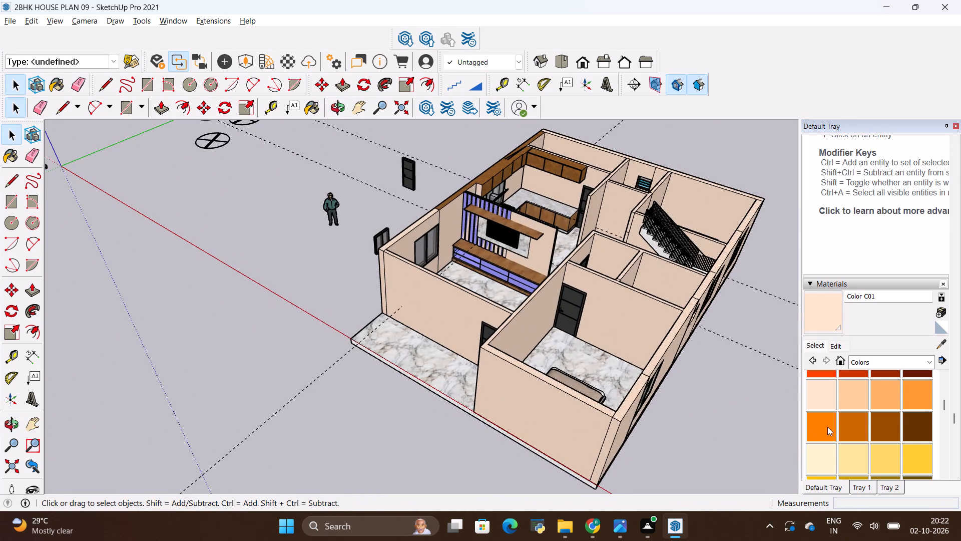
{"action": "scroll", "coordinate": [828, 427], "scroll_direction": "up", "scroll_amount": 1}
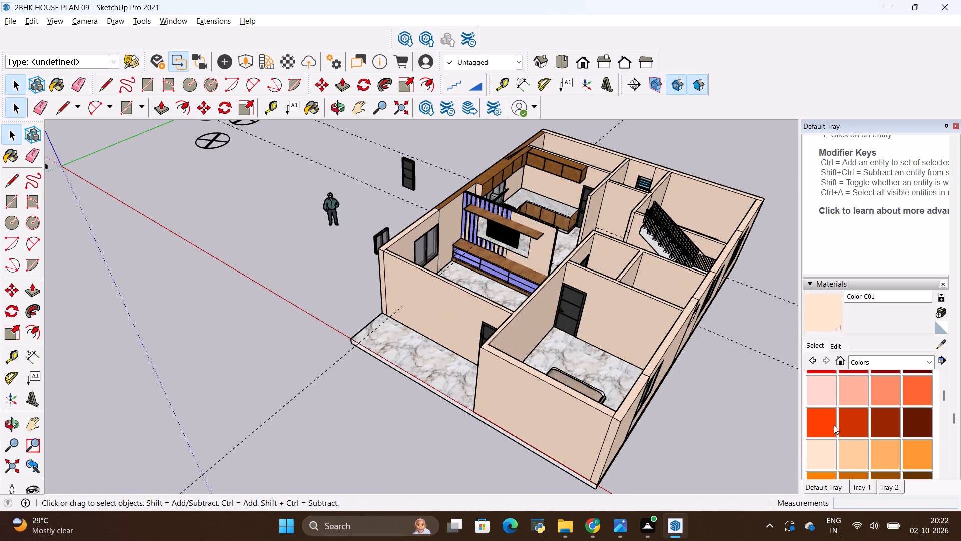
{"action": "scroll", "coordinate": [836, 421], "scroll_direction": "down", "scroll_amount": 3}
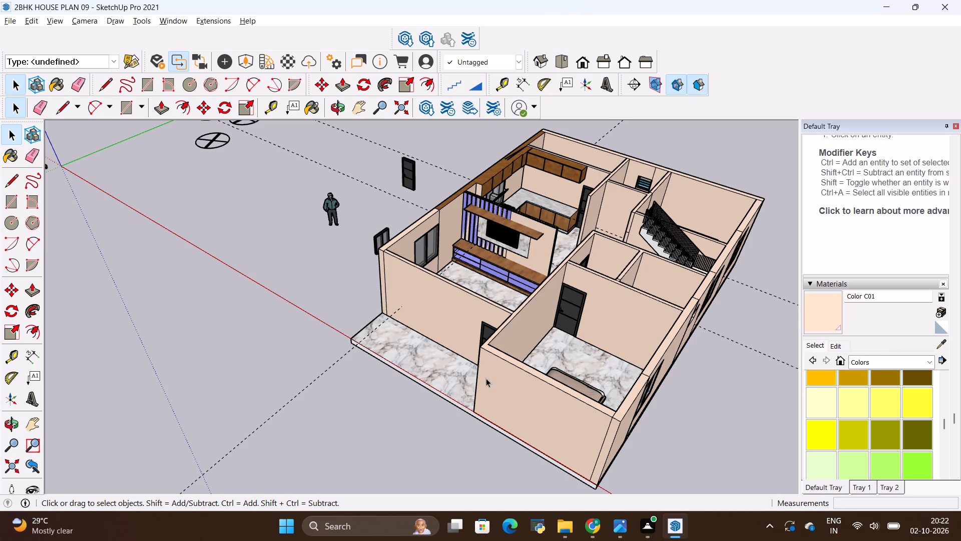
{"action": "middle_click_drag", "start_coordinate": [459, 297], "coordinate": [383, 380]}
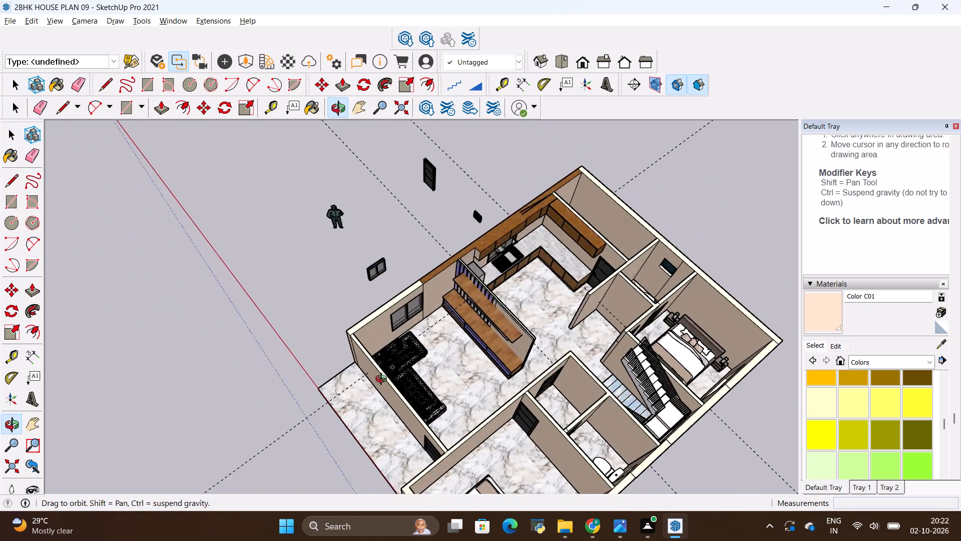
{"action": "middle_click_drag", "start_coordinate": [383, 380], "coordinate": [609, 428]}
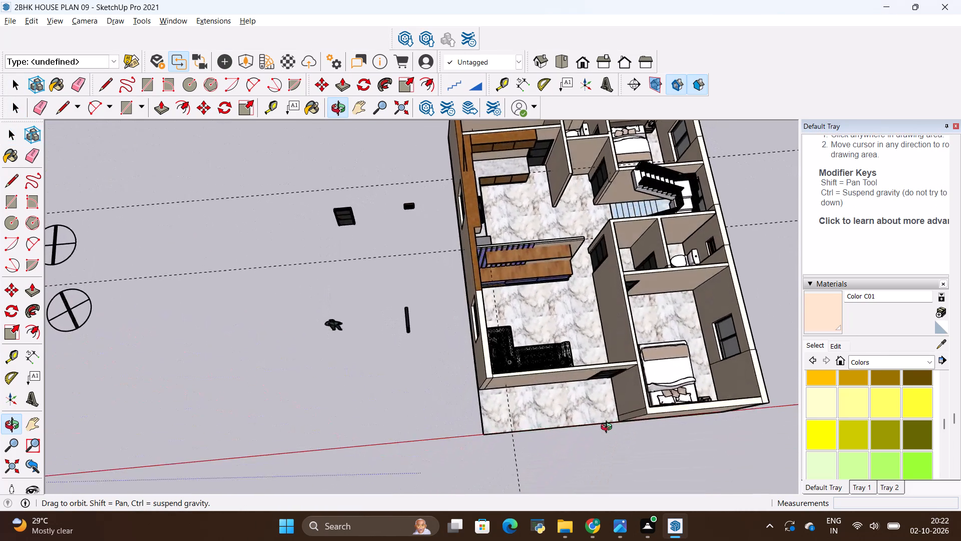
{"action": "middle_click_drag", "start_coordinate": [609, 428], "coordinate": [428, 389]}
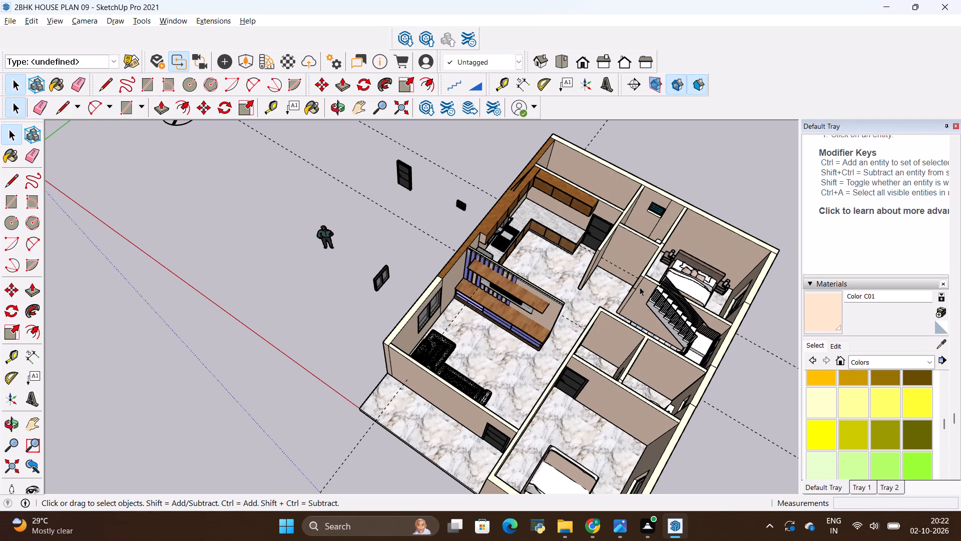
{"action": "scroll", "coordinate": [597, 310], "scroll_direction": "down", "scroll_amount": 4}
{"action": "scroll", "coordinate": [623, 232], "scroll_direction": "up", "scroll_amount": 11}
{"action": "scroll", "coordinate": [441, 309], "scroll_direction": "down", "scroll_amount": 3}
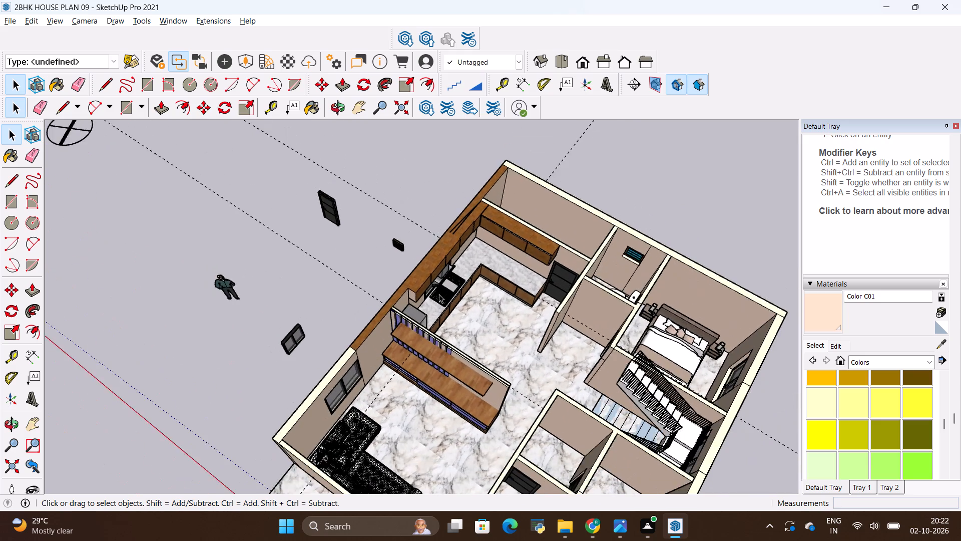
{"action": "scroll", "coordinate": [439, 294], "scroll_direction": "down", "scroll_amount": 3}
{"action": "middle_click_drag", "start_coordinate": [360, 347], "coordinate": [616, 372]}
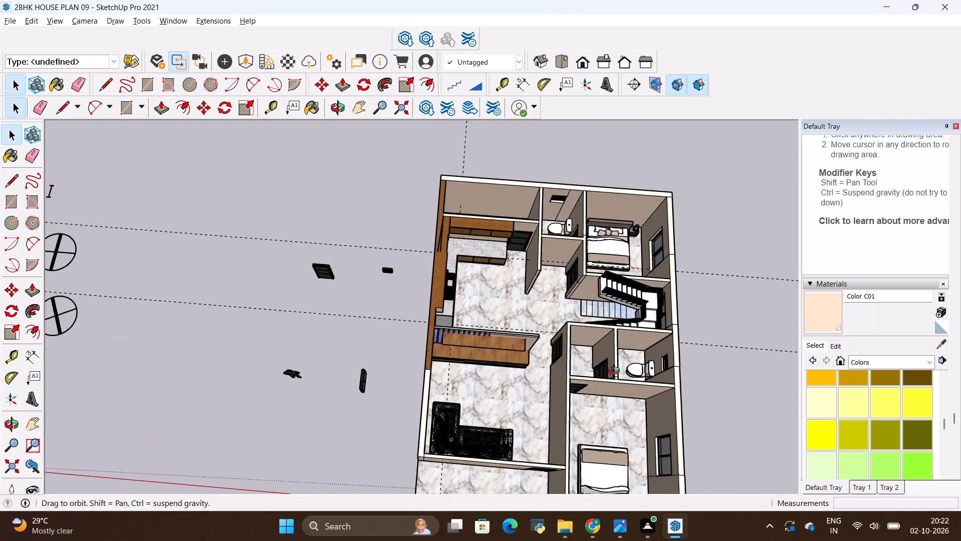
{"action": "middle_click_drag", "start_coordinate": [616, 372], "coordinate": [620, 363]}
{"action": "scroll", "coordinate": [516, 330], "scroll_direction": "down", "scroll_amount": 2}
{"action": "middle_click_drag", "start_coordinate": [537, 369], "coordinate": [553, 294]}
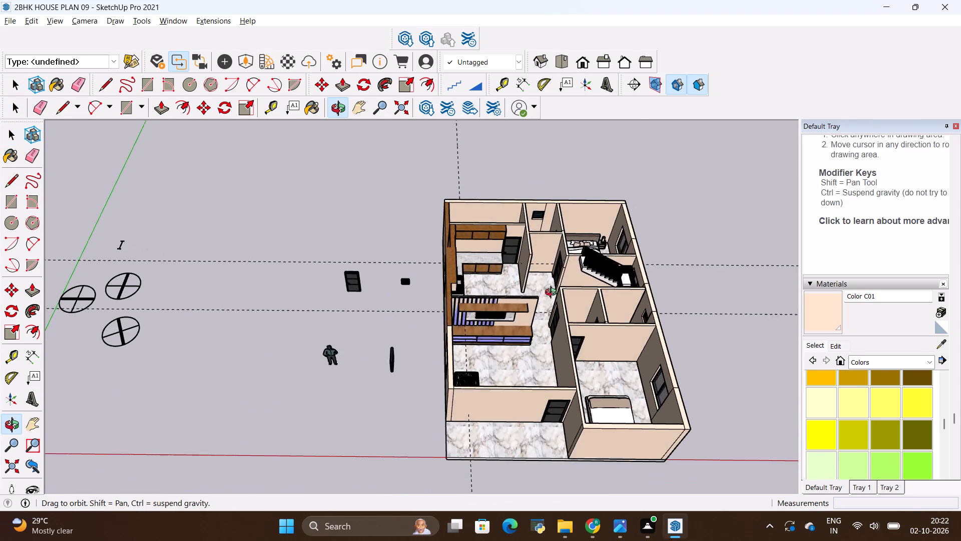
{"action": "middle_click_drag", "start_coordinate": [553, 294], "coordinate": [555, 289]}
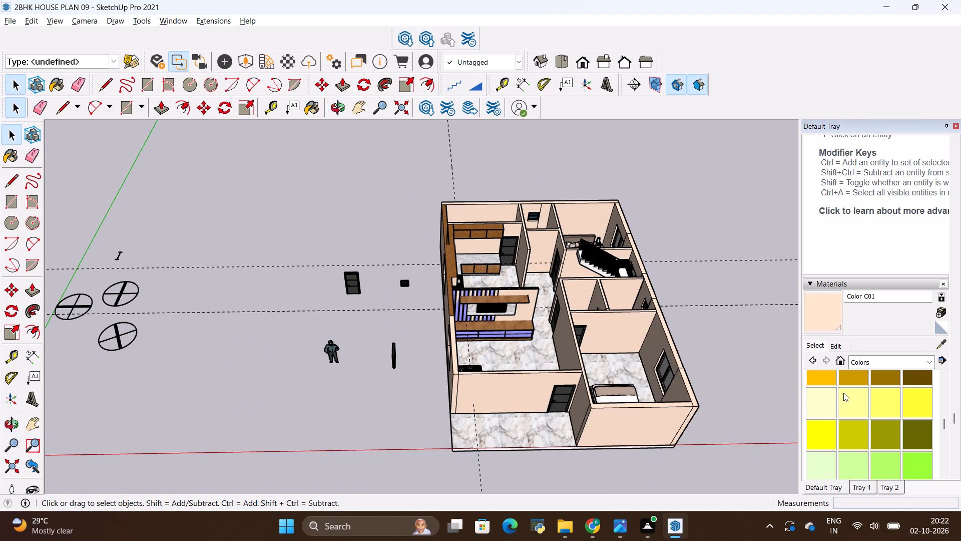
Look through the swatches of the Colors material collection.
{"action": "scroll", "coordinate": [843, 393], "scroll_direction": "up", "scroll_amount": 9}
{"action": "scroll", "coordinate": [729, 319], "scroll_direction": "up", "scroll_amount": 4}
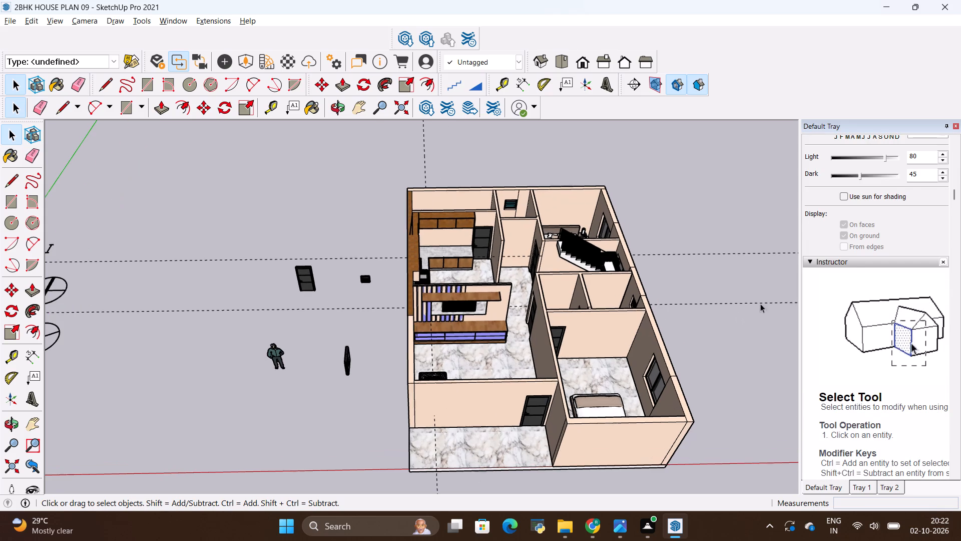
{"action": "scroll", "coordinate": [856, 257], "scroll_direction": "up", "scroll_amount": 7}
{"action": "scroll", "coordinate": [894, 275], "scroll_direction": "down", "scroll_amount": 5}
{"action": "scroll", "coordinate": [895, 317], "scroll_direction": "down", "scroll_amount": 5}
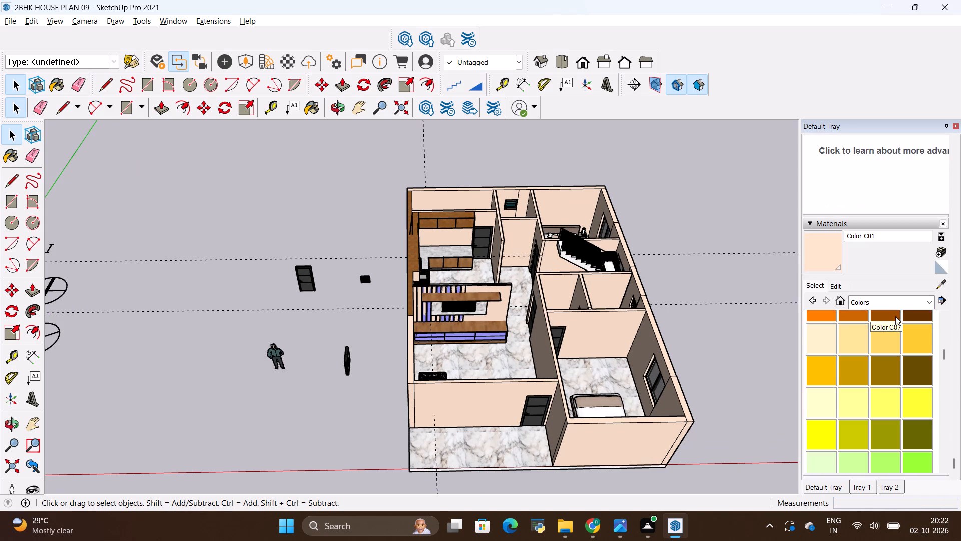
{"action": "scroll", "coordinate": [895, 316], "scroll_direction": "down", "scroll_amount": 4}
{"action": "scroll", "coordinate": [949, 231], "scroll_direction": "down", "scroll_amount": 8}
{"action": "scroll", "coordinate": [945, 267], "scroll_direction": "up", "scroll_amount": 2}
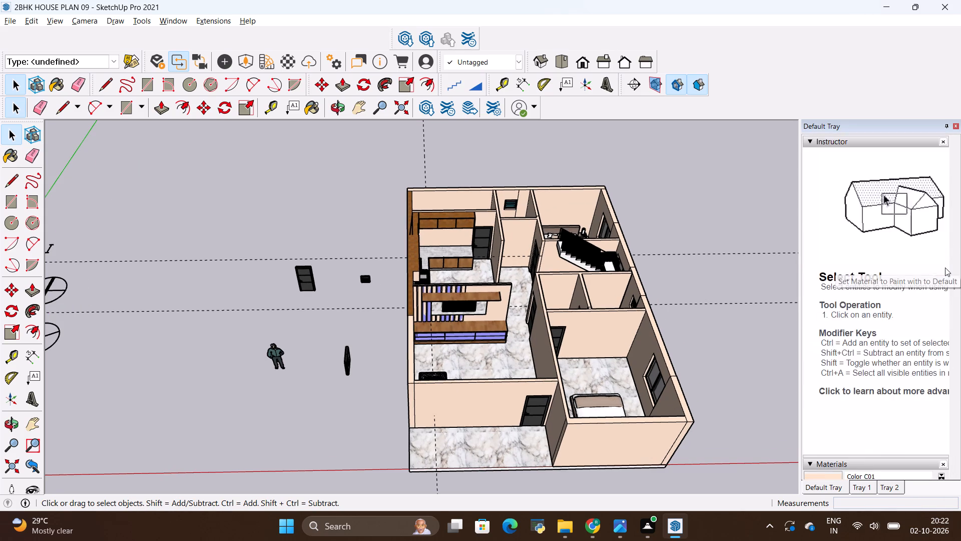
{"action": "scroll", "coordinate": [945, 267], "scroll_direction": "up", "scroll_amount": 6}
{"action": "scroll", "coordinate": [945, 267], "scroll_direction": "down", "scroll_amount": 8}
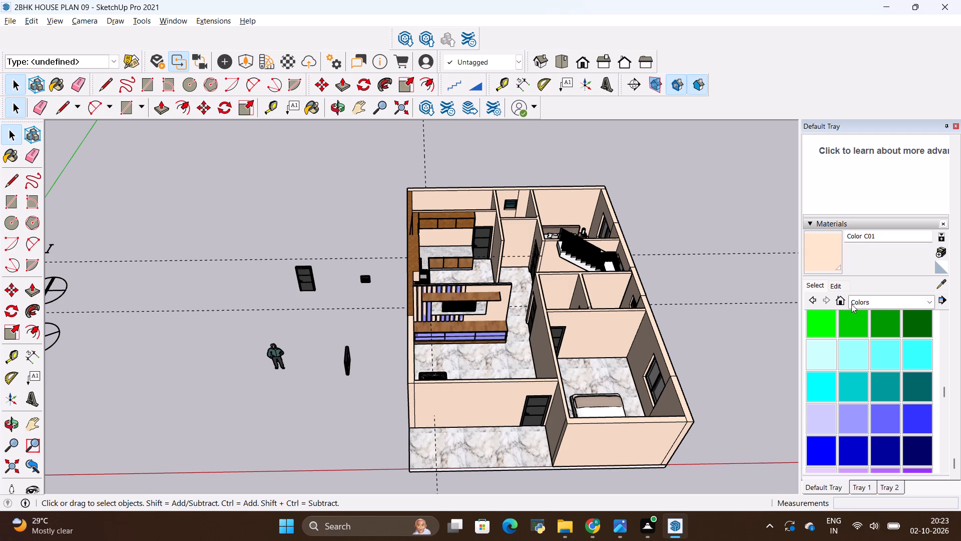
Draw a rectangle about 17' by 15' 9" over the living room at wall-top height, from the TV wall to the front wall.
{"action": "scroll", "coordinate": [453, 356], "scroll_direction": "up", "scroll_amount": 1}
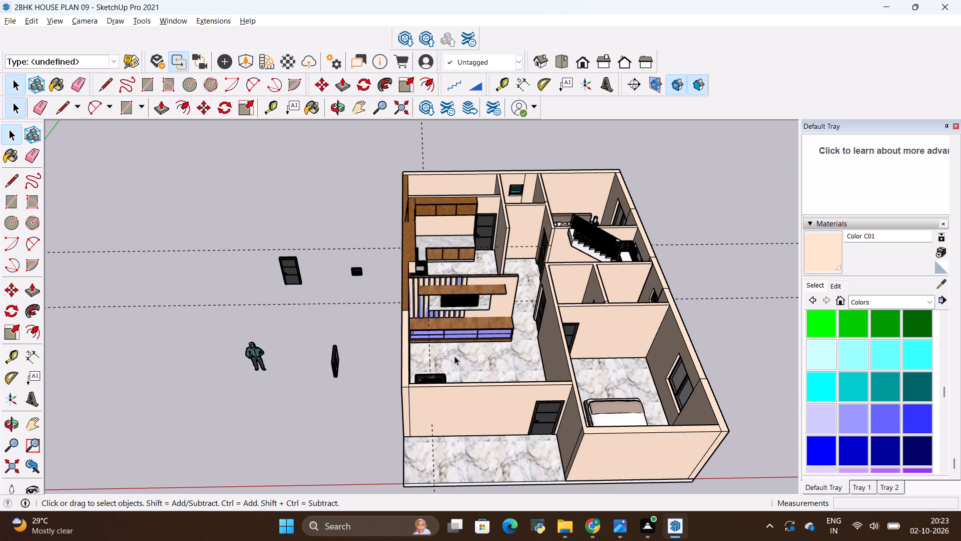
{"action": "middle_click_drag", "start_coordinate": [454, 356], "coordinate": [439, 411]}
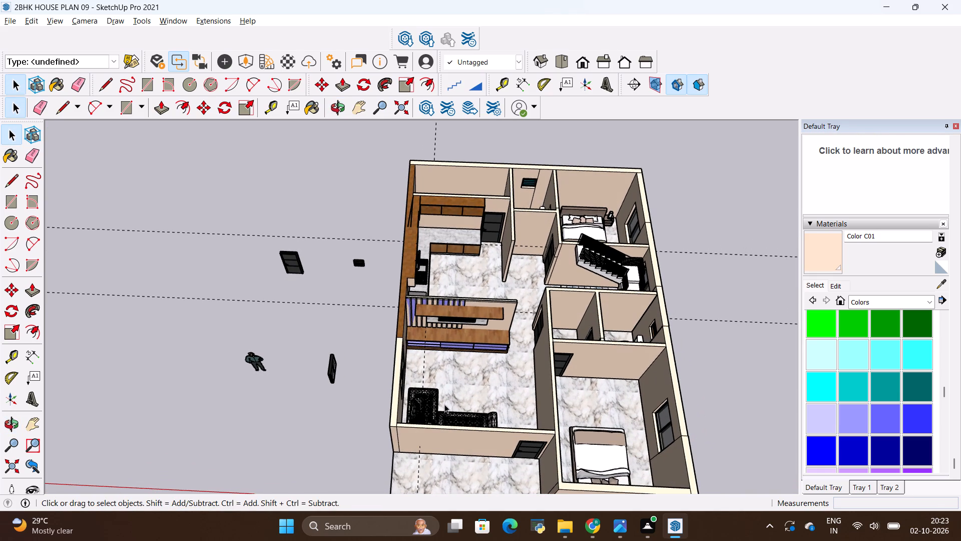
{"action": "key", "text": "r"}
{"action": "scroll", "coordinate": [444, 400], "scroll_direction": "up", "scroll_amount": 4}
{"action": "scroll", "coordinate": [407, 304], "scroll_direction": "up", "scroll_amount": 4}
{"action": "scroll", "coordinate": [378, 236], "scroll_direction": "up", "scroll_amount": 6}
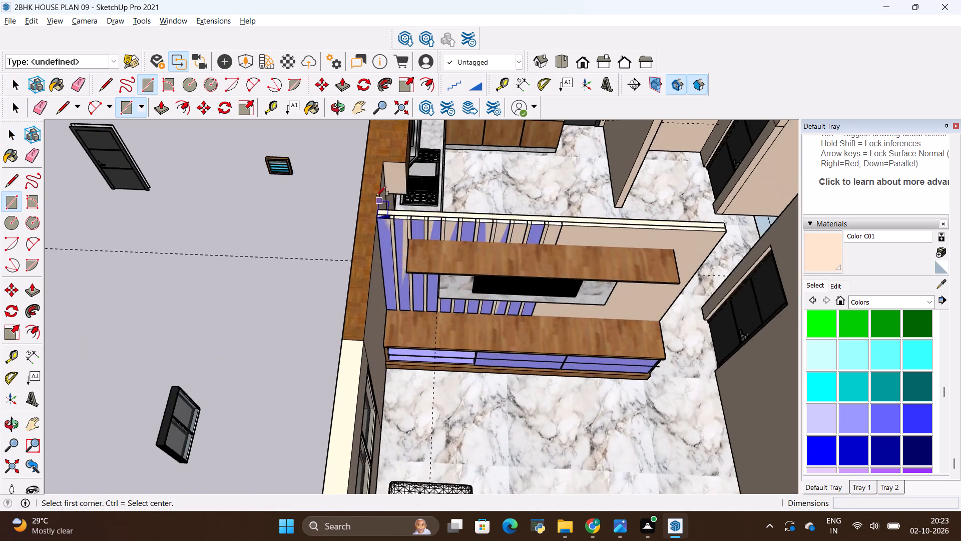
{"action": "scroll", "coordinate": [376, 196], "scroll_direction": "up", "scroll_amount": 13}
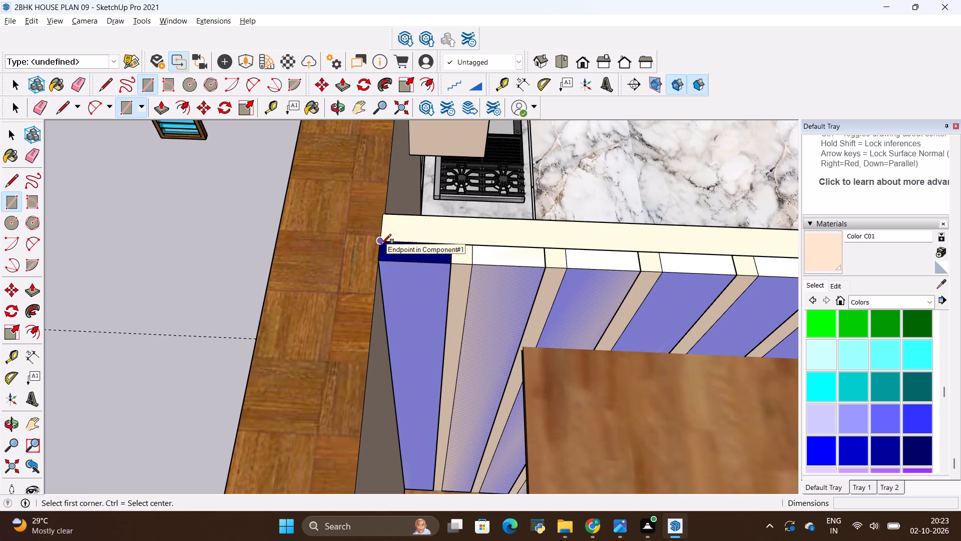
{"action": "left_click", "coordinate": [380, 244]}
{"action": "scroll", "coordinate": [416, 291], "scroll_direction": "down", "scroll_amount": 20}
{"action": "scroll", "coordinate": [416, 291], "scroll_direction": "down", "scroll_amount": 3}
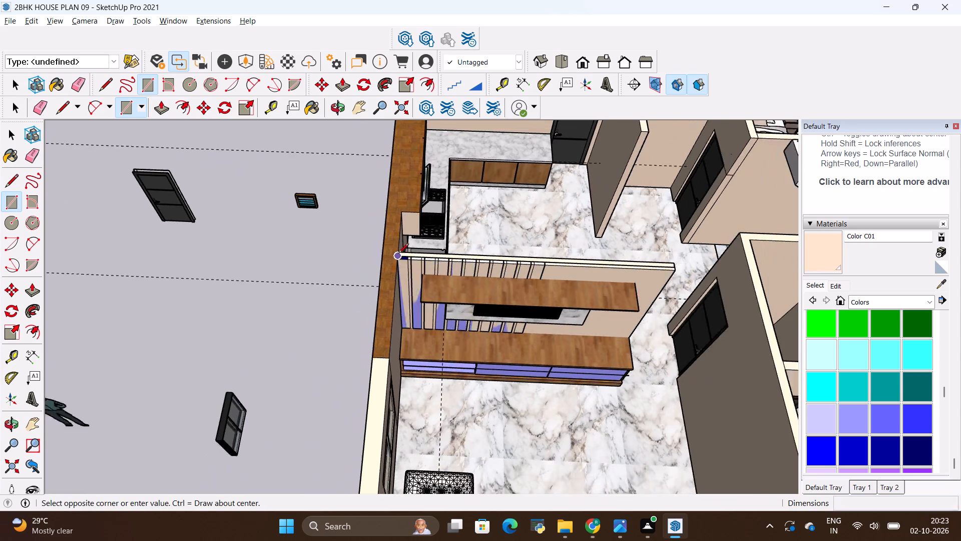
{"action": "scroll", "coordinate": [399, 253], "scroll_direction": "down", "scroll_amount": 13}
{"action": "scroll", "coordinate": [610, 420], "scroll_direction": "up", "scroll_amount": 8}
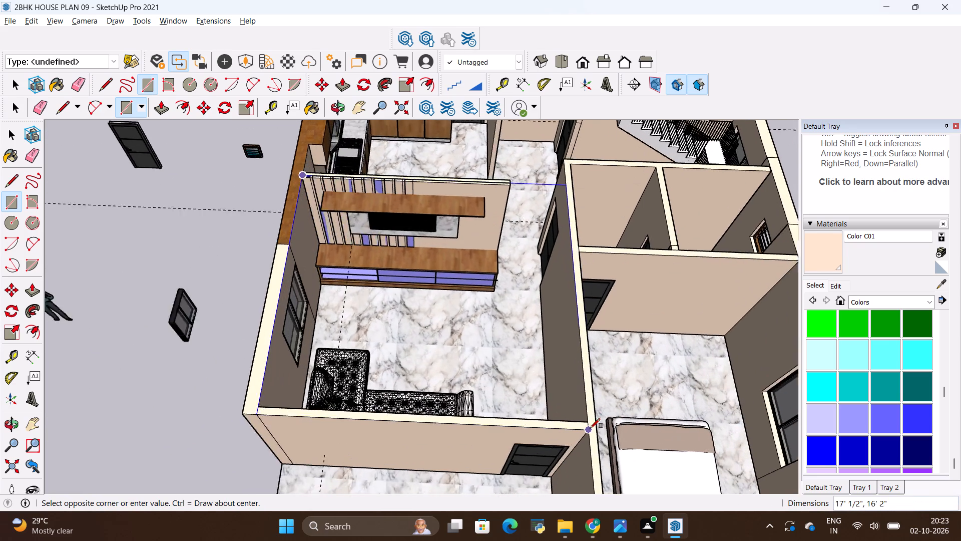
{"action": "scroll", "coordinate": [590, 428], "scroll_direction": "up", "scroll_amount": 1}
{"action": "left_click", "coordinate": [582, 419]}
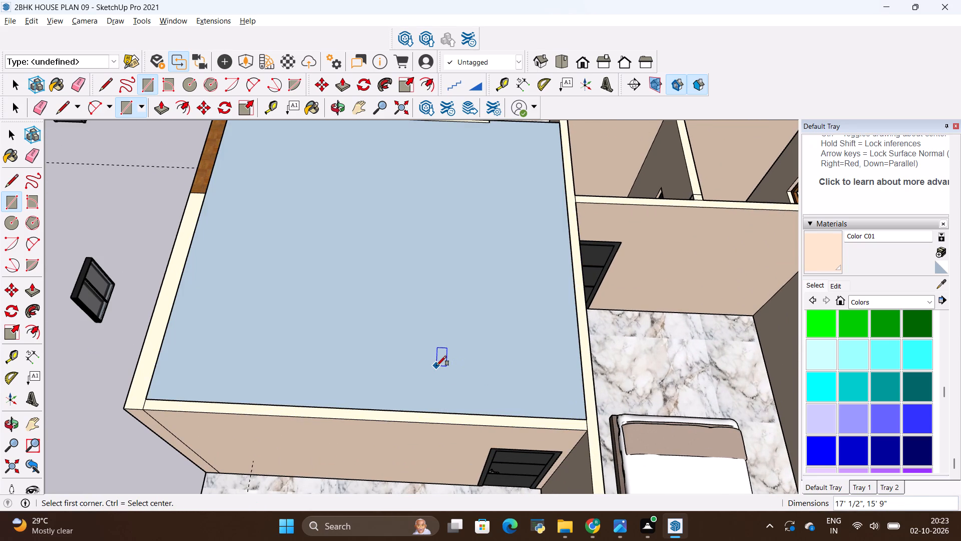
Move the living-room rectangle with its edges about 40' 4" sideways, clear of the house beyond the bedroom's outer wall.
{"action": "scroll", "coordinate": [436, 366], "scroll_direction": "down", "scroll_amount": 3}
{"action": "key", "text": "space"}
{"action": "double_click", "coordinate": [435, 366]}
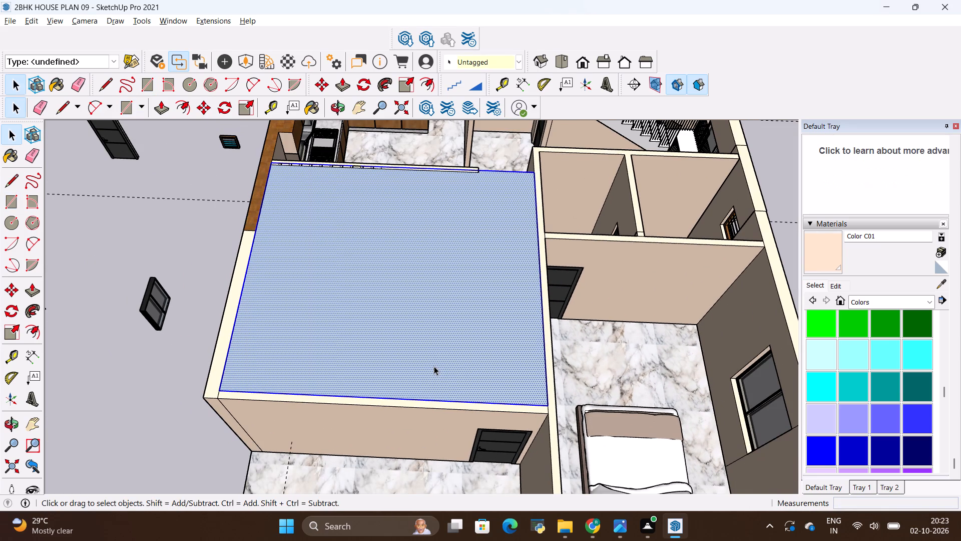
{"action": "triple_click", "coordinate": [434, 366]}
{"action": "key", "text": "m"}
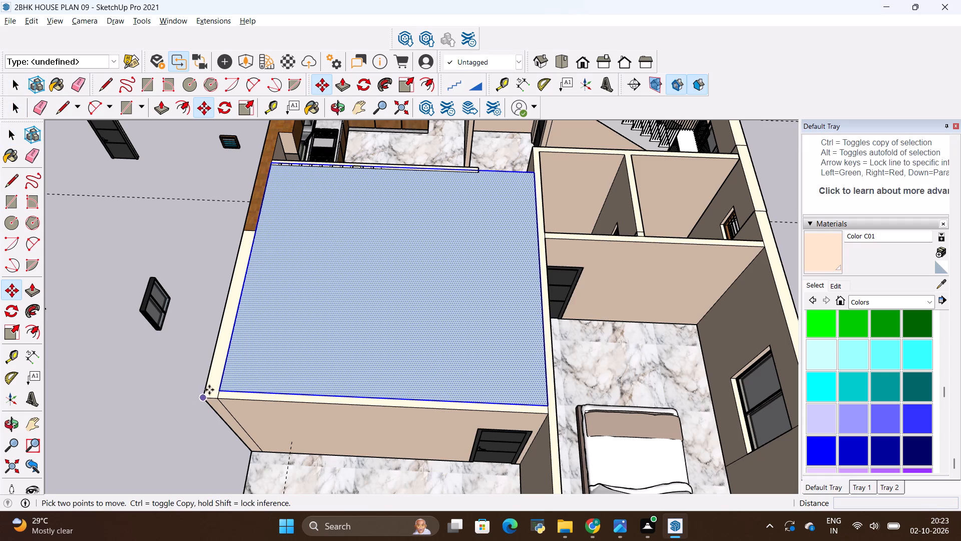
{"action": "left_click", "coordinate": [218, 388]}
{"action": "scroll", "coordinate": [453, 317], "scroll_direction": "down", "scroll_amount": 10}
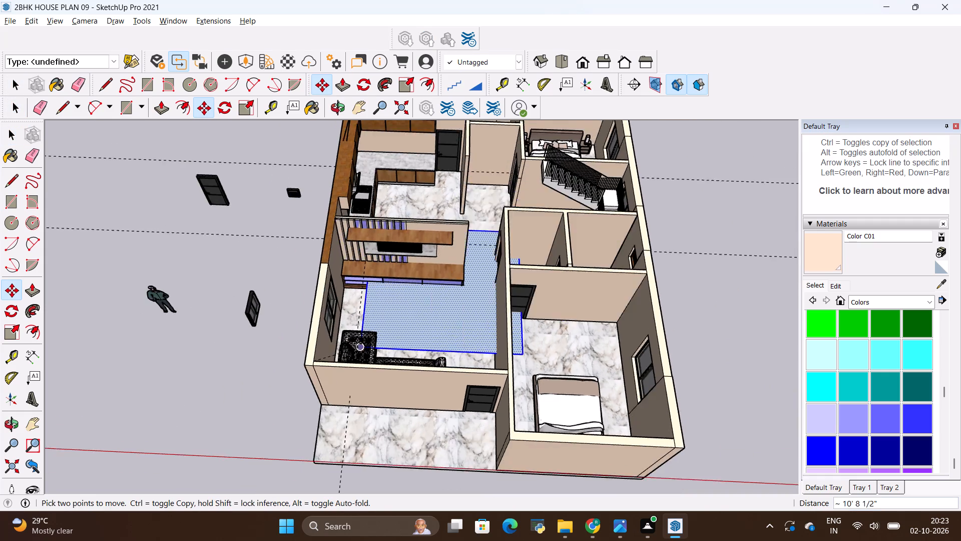
{"action": "scroll", "coordinate": [357, 344], "scroll_direction": "down", "scroll_amount": 2}
{"action": "middle_click_drag", "start_coordinate": [507, 404], "coordinate": [479, 238]}
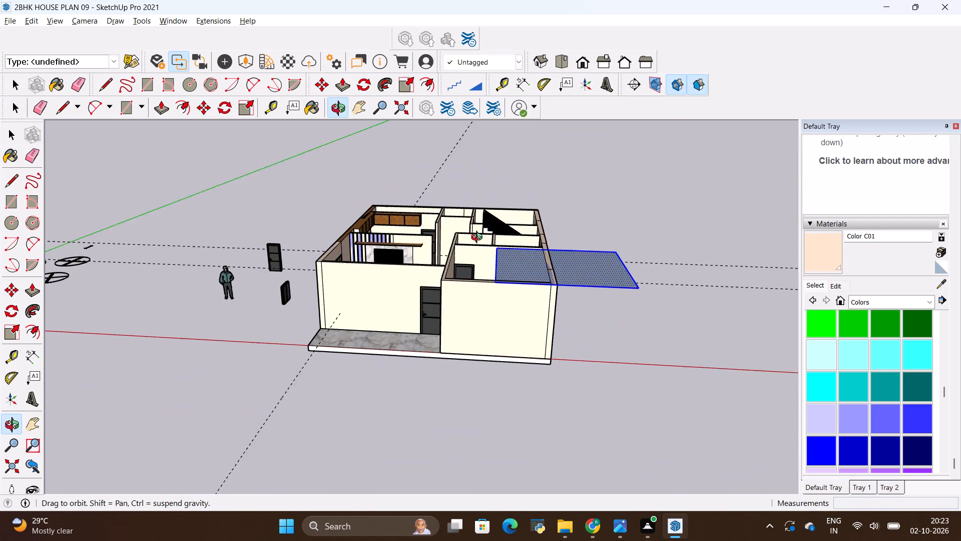
{"action": "middle_click_drag", "start_coordinate": [479, 238], "coordinate": [474, 237]}
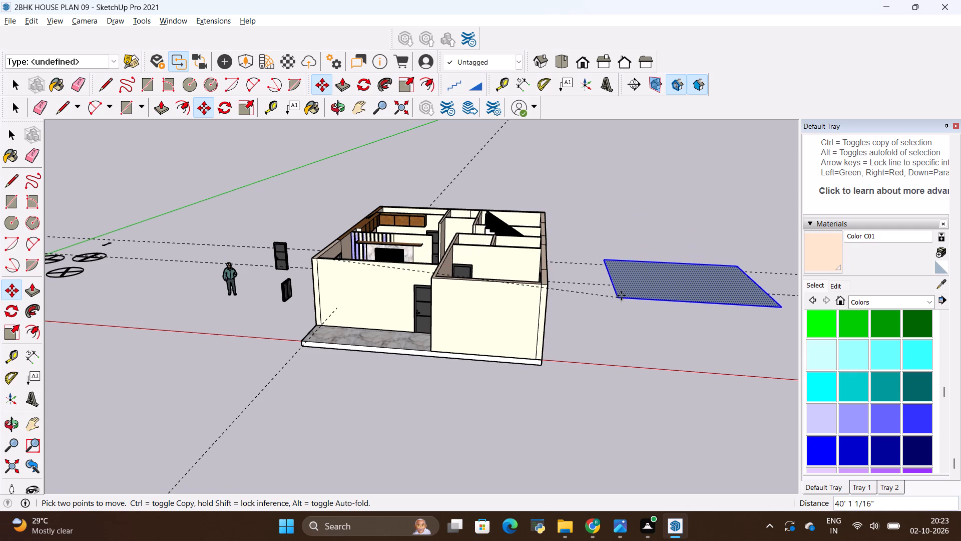
{"action": "left_click", "coordinate": [622, 291]}
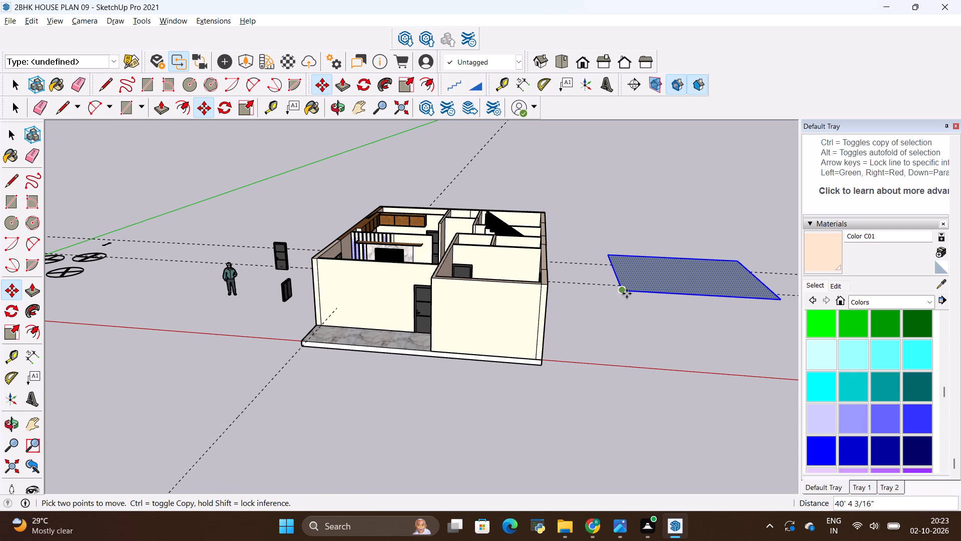
{"action": "middle_click_drag", "start_coordinate": [660, 355], "coordinate": [600, 246]}
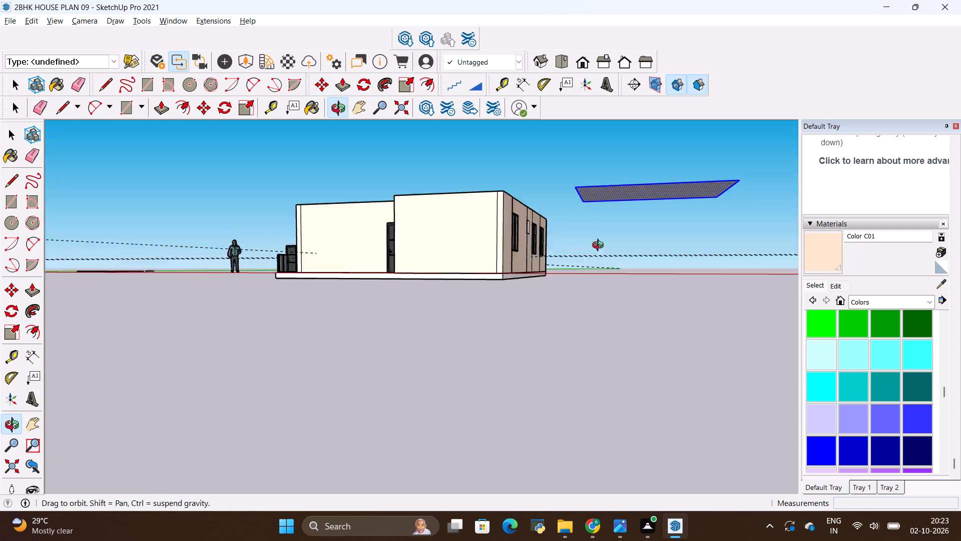
{"action": "middle_click_drag", "start_coordinate": [600, 246], "coordinate": [538, 307]}
{"action": "scroll", "coordinate": [516, 183], "scroll_direction": "up", "scroll_amount": 3}
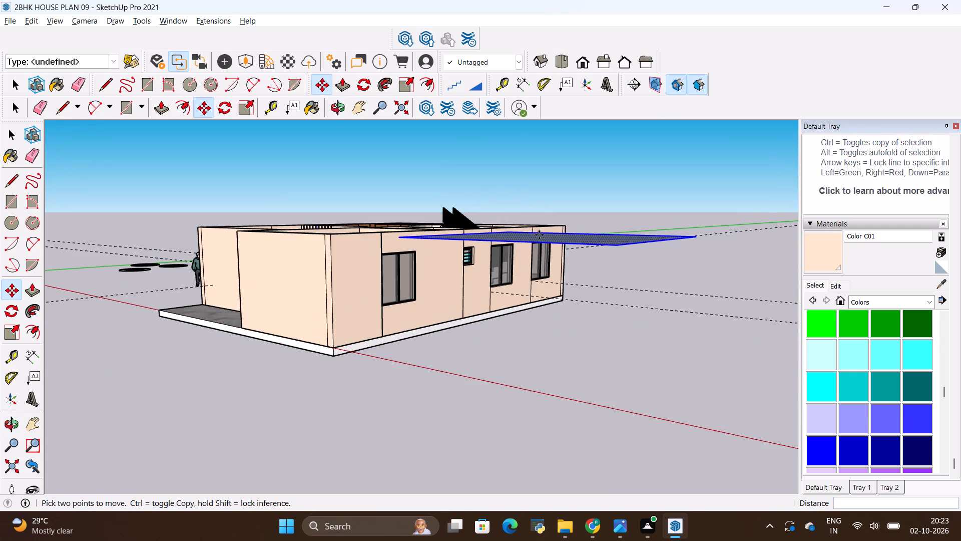
Offset the outer edges of the relocated ceiling panel inward by 2' on its underside.
{"action": "scroll", "coordinate": [539, 235], "scroll_direction": "up", "scroll_amount": 4}
{"action": "scroll", "coordinate": [603, 368], "scroll_direction": "down", "scroll_amount": 8}
{"action": "middle_click_drag", "start_coordinate": [639, 421], "coordinate": [567, 276]}
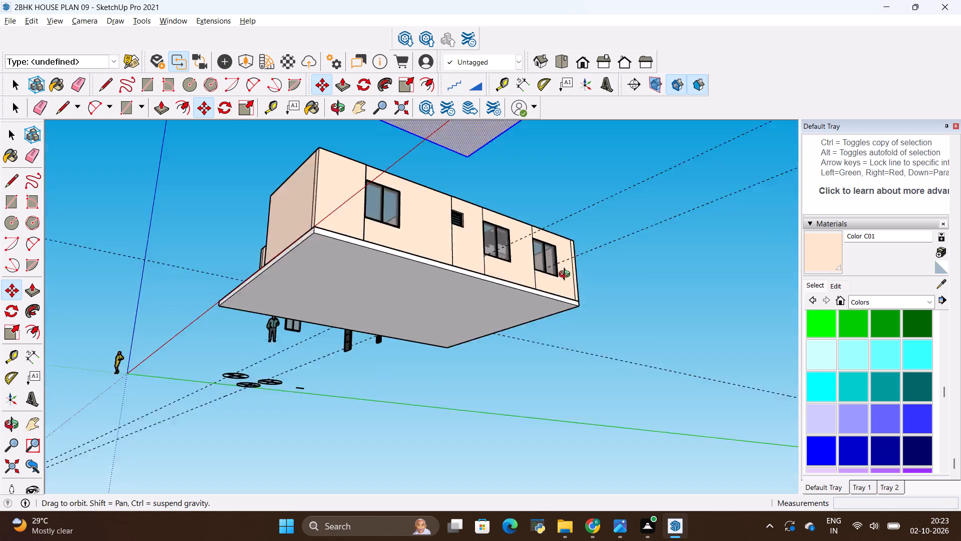
{"action": "middle_click_drag", "start_coordinate": [567, 276], "coordinate": [554, 254]}
{"action": "scroll", "coordinate": [557, 313], "scroll_direction": "down", "scroll_amount": 6}
{"action": "scroll", "coordinate": [566, 363], "scroll_direction": "down", "scroll_amount": 6}
{"action": "scroll", "coordinate": [500, 172], "scroll_direction": "up", "scroll_amount": 3}
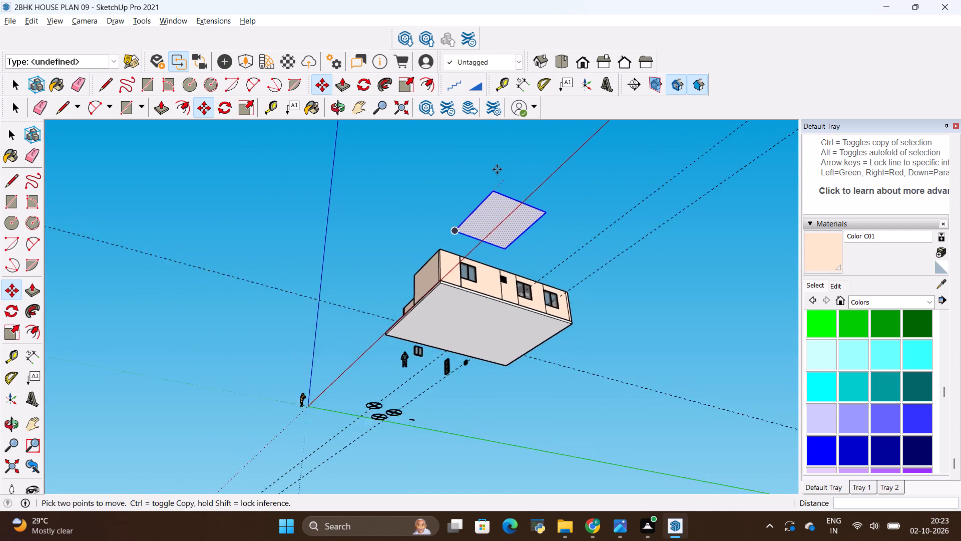
{"action": "scroll", "coordinate": [497, 169], "scroll_direction": "up", "scroll_amount": 17}
{"action": "middle_click_drag", "start_coordinate": [591, 328], "coordinate": [489, 313]}
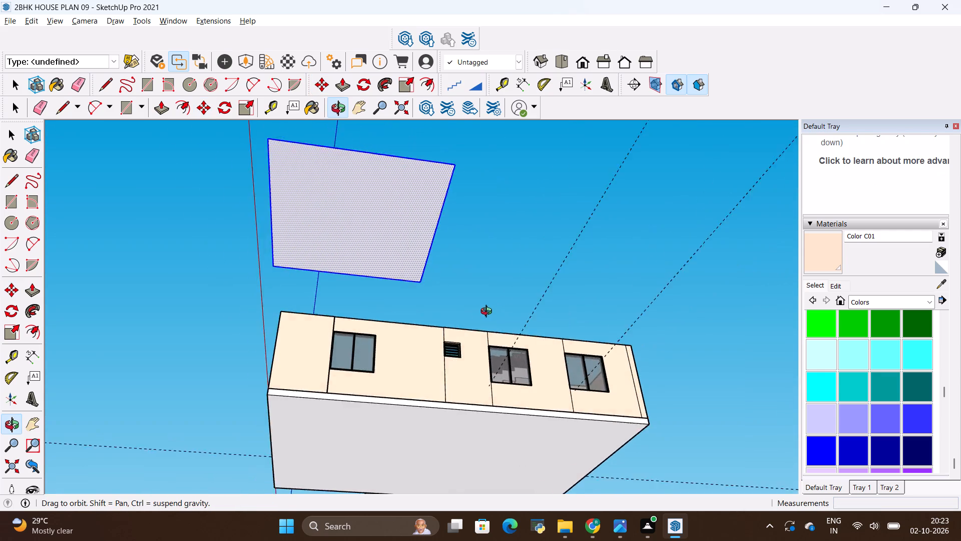
{"action": "middle_click_drag", "start_coordinate": [489, 313], "coordinate": [470, 313]}
{"action": "scroll", "coordinate": [202, 178], "scroll_direction": "up", "scroll_amount": 6}
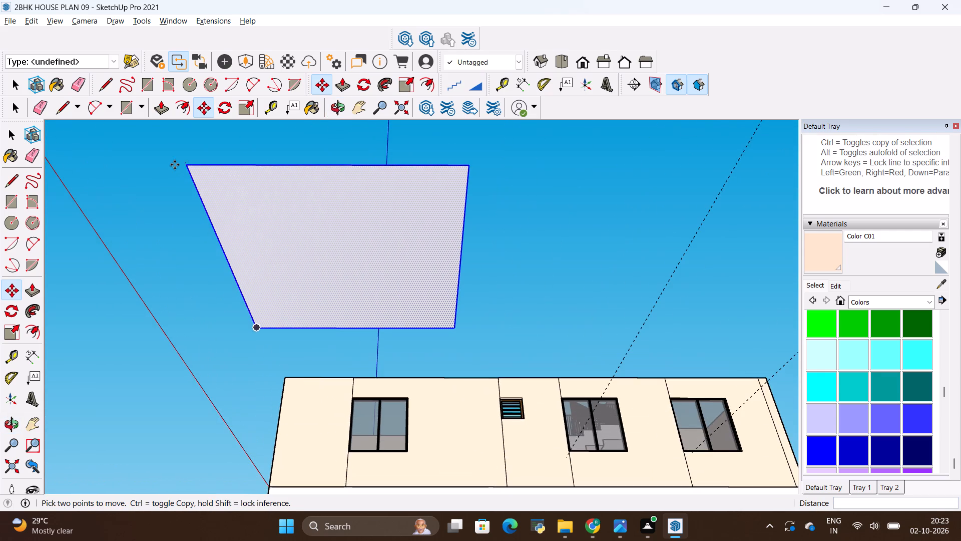
{"action": "scroll", "coordinate": [212, 165], "scroll_direction": "down", "scroll_amount": 1}
{"action": "key", "text": "space"}
{"action": "left_click", "coordinate": [174, 154]}
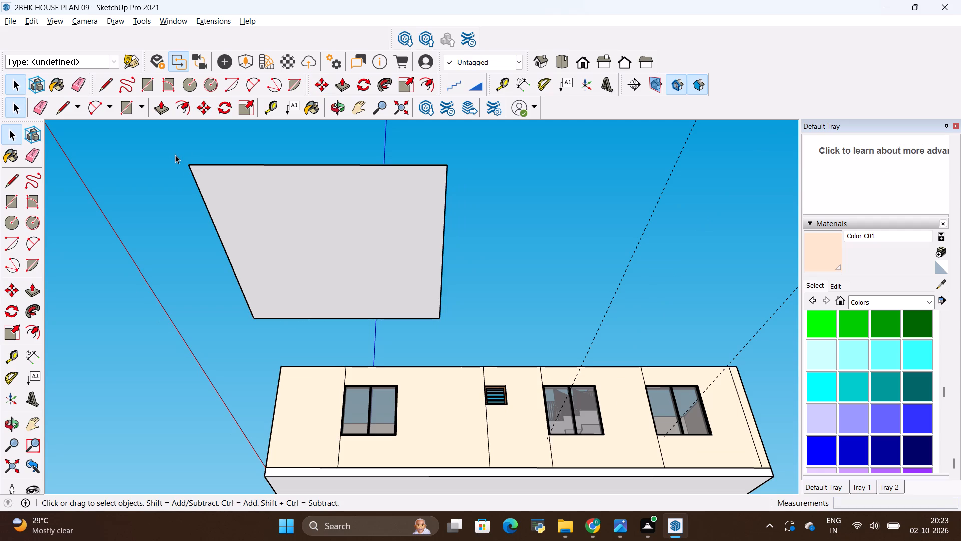
{"action": "middle_click_drag", "start_coordinate": [257, 164], "coordinate": [306, 190]}
{"action": "scroll", "coordinate": [299, 175], "scroll_direction": "up", "scroll_amount": 2}
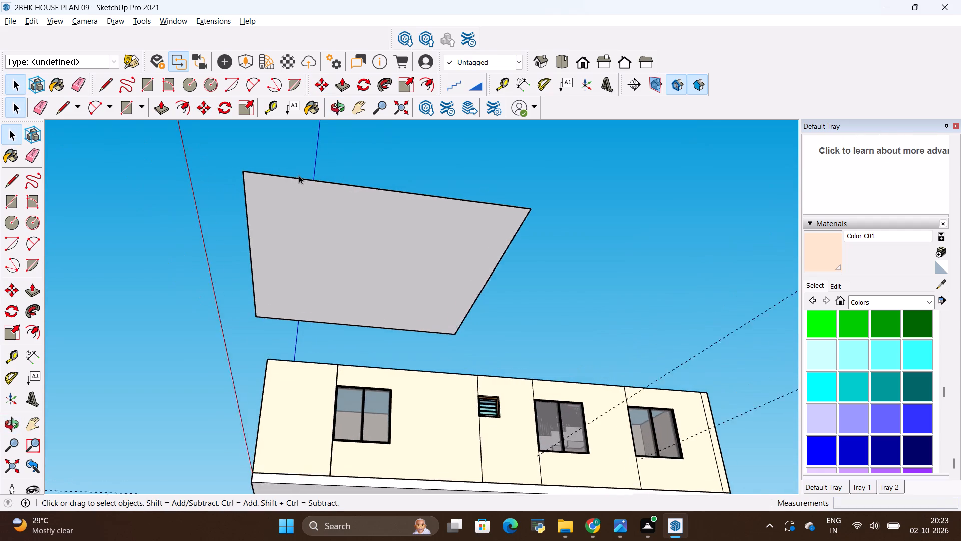
{"action": "scroll", "coordinate": [299, 175], "scroll_direction": "up", "scroll_amount": 1}
{"action": "left_click", "coordinate": [304, 213]}
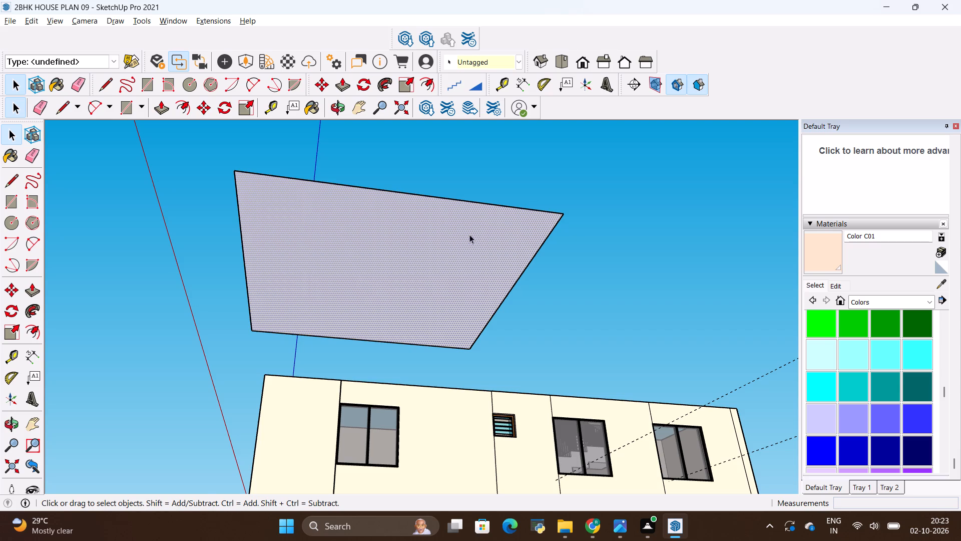
{"action": "scroll", "coordinate": [330, 192], "scroll_direction": "up", "scroll_amount": 2}
{"action": "scroll", "coordinate": [322, 193], "scroll_direction": "down", "scroll_amount": 1}
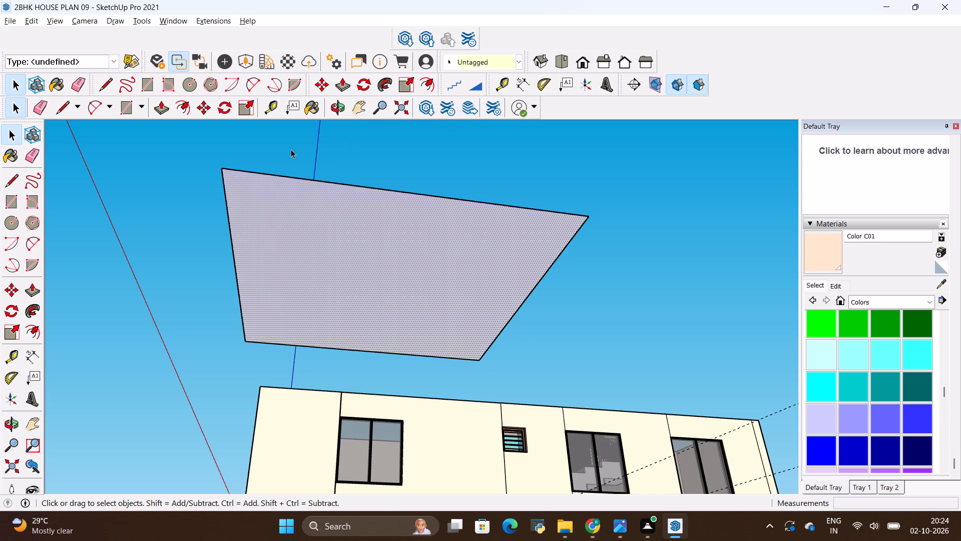
{"action": "left_click", "coordinate": [423, 83]}
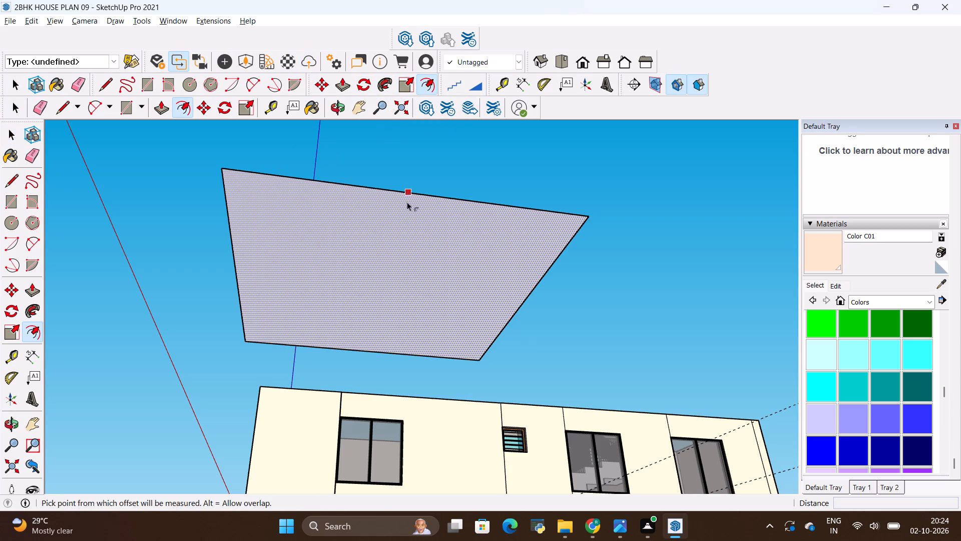
{"action": "left_click", "coordinate": [403, 237]}
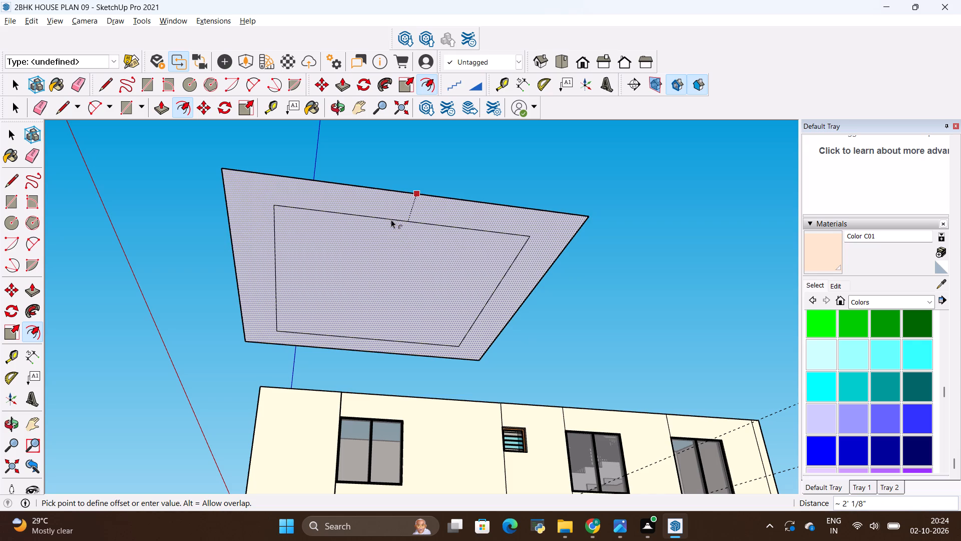
{"action": "key", "text": "BackSpace"}
{"action": "type", "text": "2'"}
{"action": "key", "text": "Return"}
Offset the panel's outer edges inward by 3' to draw a second concentric rectangle.
{"action": "left_click", "coordinate": [397, 234]}
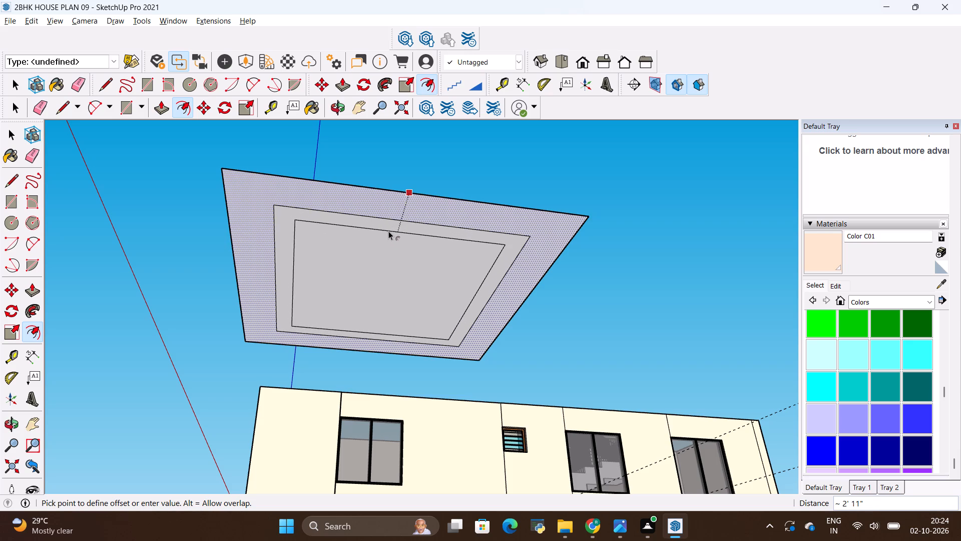
{"action": "key", "text": "BackSpace"}
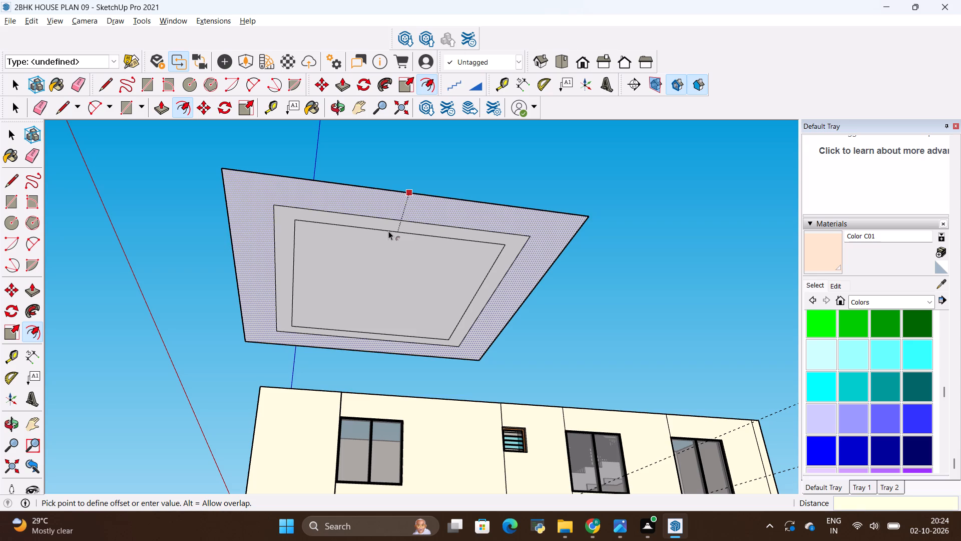
{"action": "type", "text": "3'"}
{"action": "key", "text": "Return"}
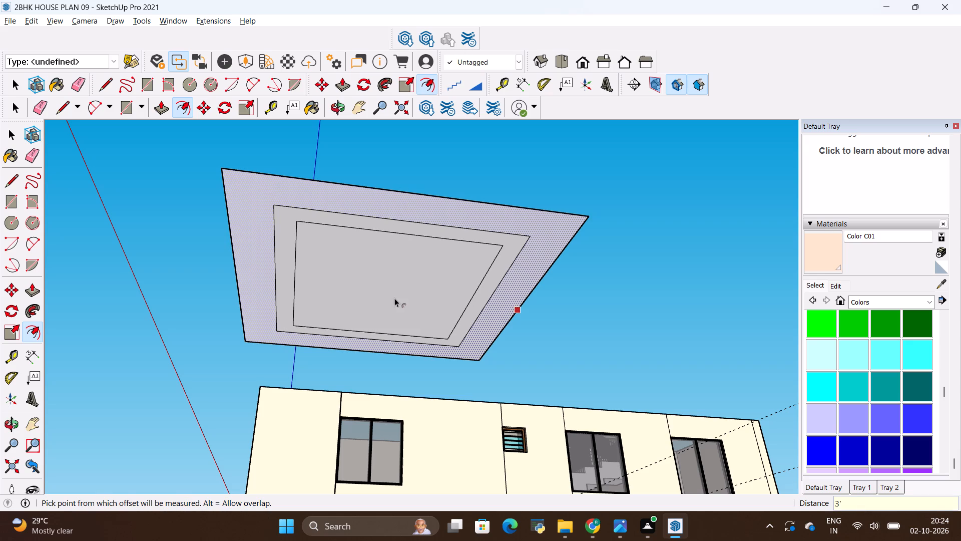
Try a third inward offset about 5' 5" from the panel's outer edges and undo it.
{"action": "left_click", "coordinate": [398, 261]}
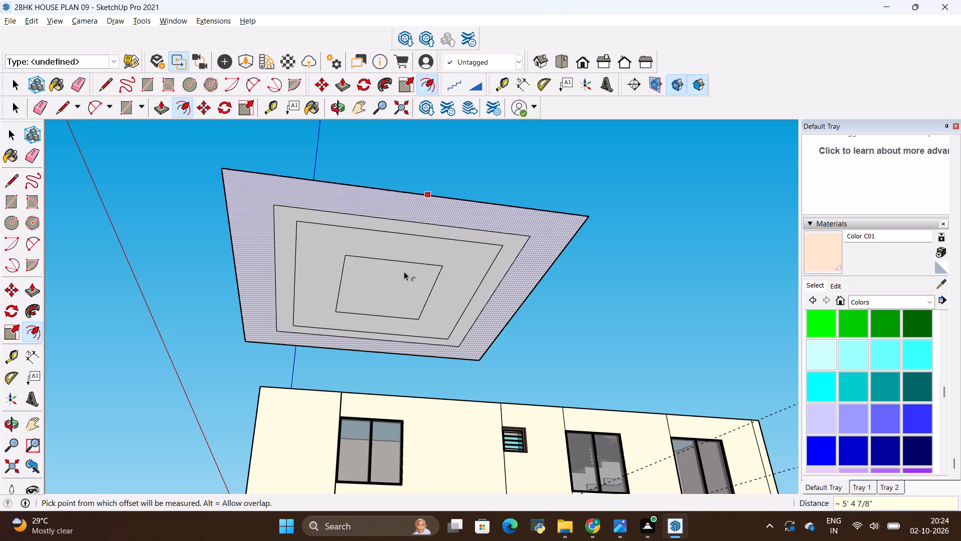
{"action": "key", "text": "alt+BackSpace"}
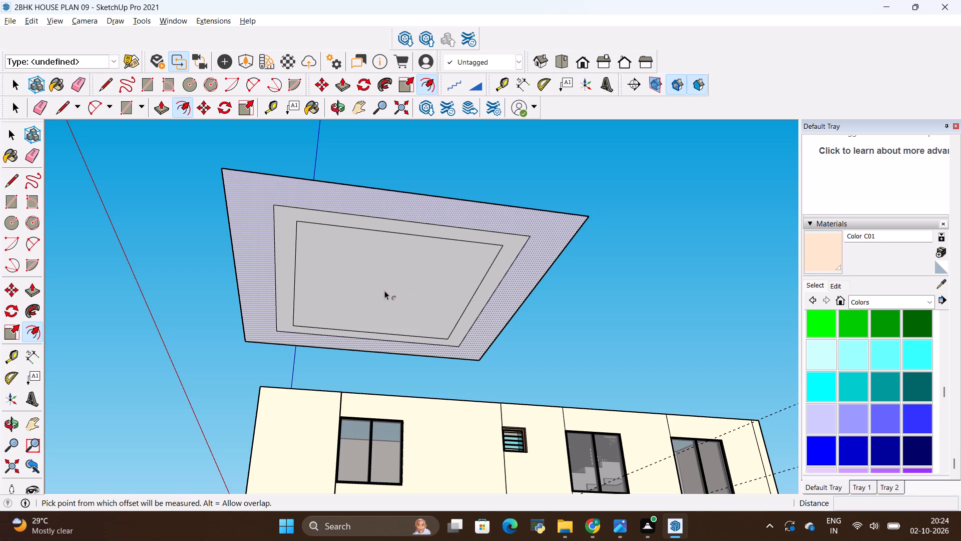
Offset two smaller concentric rectangles around the panel's centre, the larger about 5' 5" in from the outer edges, and clear the selection.
{"action": "left_click", "coordinate": [441, 270]}
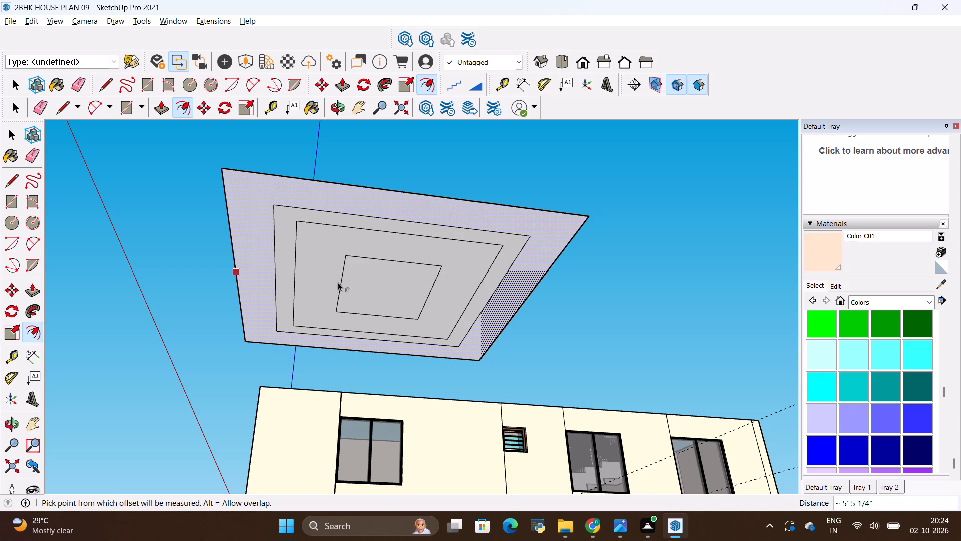
{"action": "scroll", "coordinate": [339, 282], "scroll_direction": "up", "scroll_amount": 3}
{"action": "left_click", "coordinate": [366, 278]}
{"action": "scroll", "coordinate": [374, 258], "scroll_direction": "down", "scroll_amount": 4}
{"action": "key", "text": "Escape"}
{"action": "scroll", "coordinate": [336, 304], "scroll_direction": "down", "scroll_amount": 4}
{"action": "scroll", "coordinate": [463, 227], "scroll_direction": "up", "scroll_amount": 3}
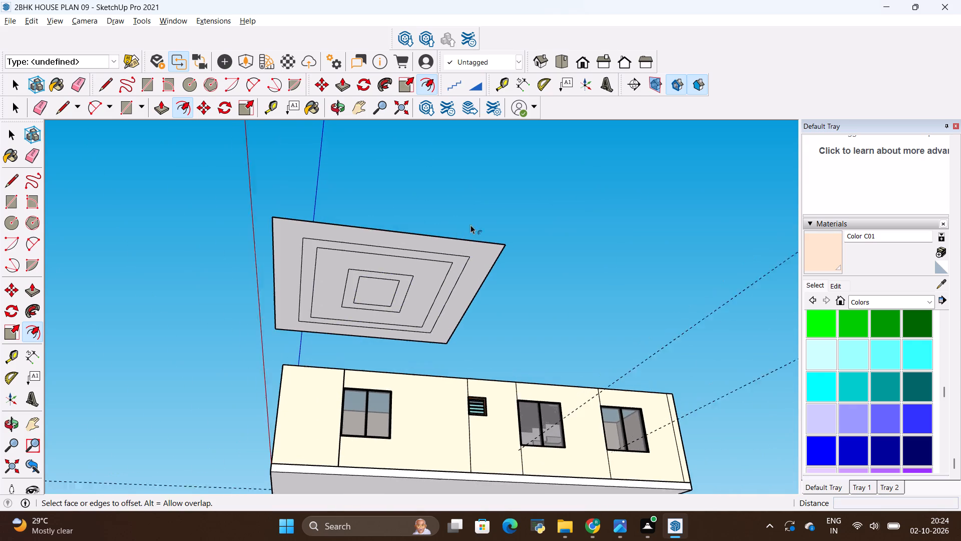
{"action": "key", "text": "space"}
{"action": "left_click", "coordinate": [506, 225]}
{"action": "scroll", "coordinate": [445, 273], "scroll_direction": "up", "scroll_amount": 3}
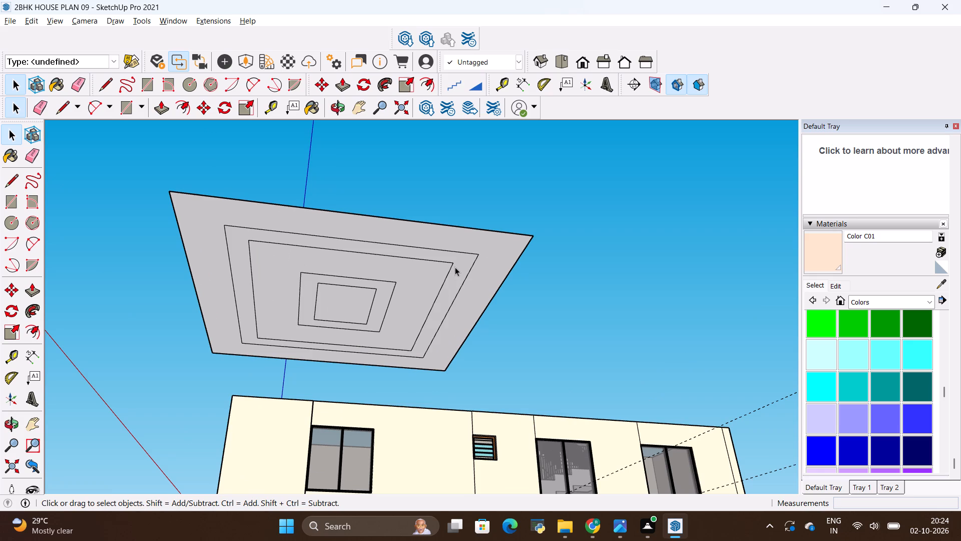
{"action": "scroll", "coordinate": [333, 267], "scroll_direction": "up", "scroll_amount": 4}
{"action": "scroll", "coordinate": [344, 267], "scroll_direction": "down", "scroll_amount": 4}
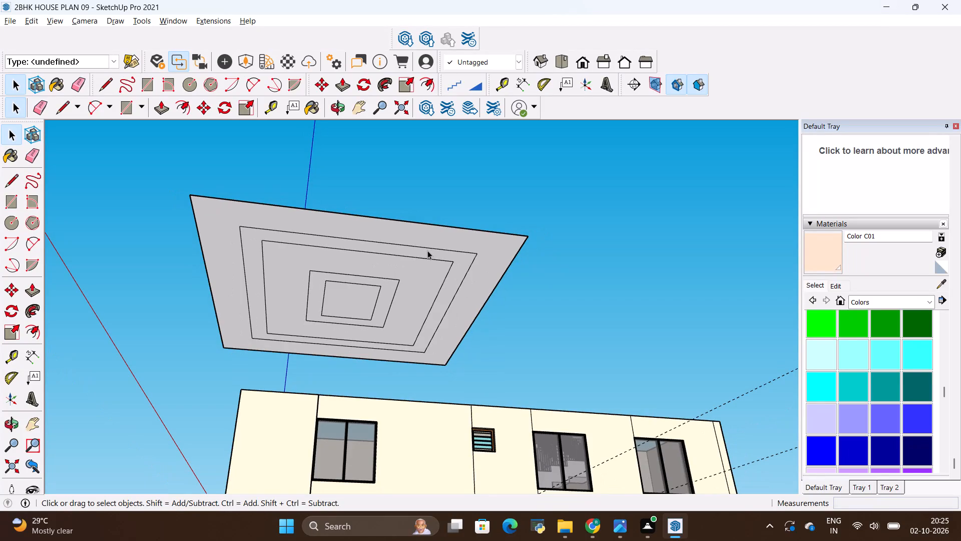
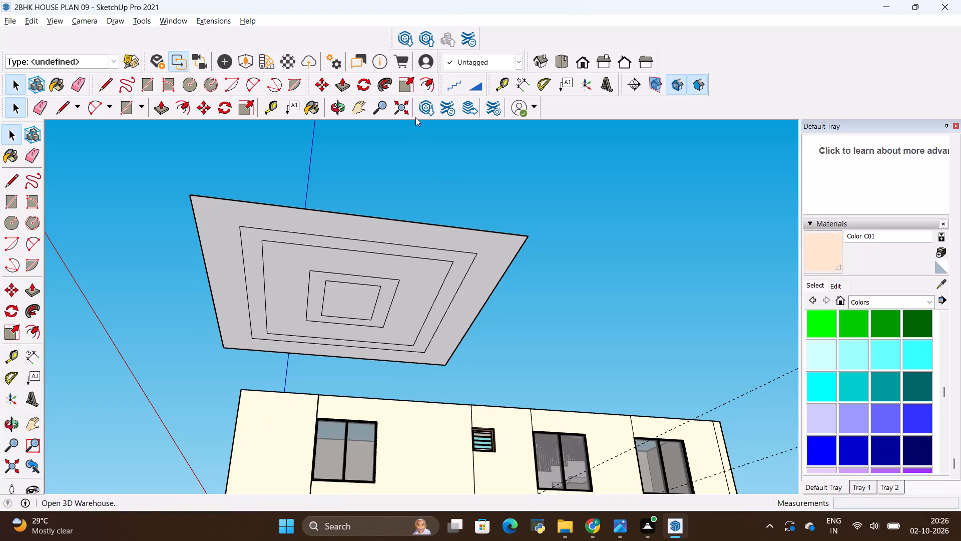
Examine the ceiling panel's underside and its position above the house from several angles.
{"action": "scroll", "coordinate": [225, 191], "scroll_direction": "down", "scroll_amount": 4}
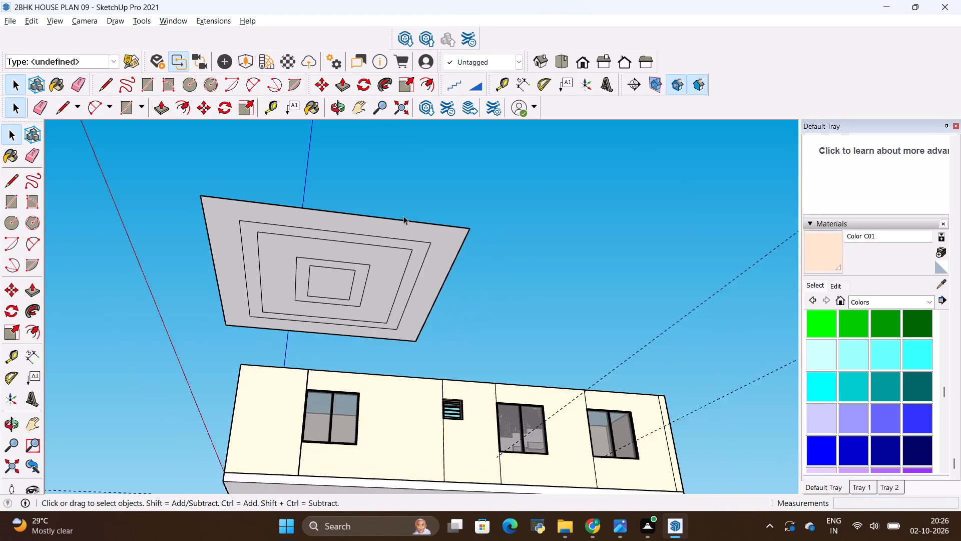
{"action": "scroll", "coordinate": [443, 241], "scroll_direction": "up", "scroll_amount": 7}
{"action": "scroll", "coordinate": [506, 221], "scroll_direction": "down", "scroll_amount": 4}
{"action": "scroll", "coordinate": [592, 194], "scroll_direction": "down", "scroll_amount": 7}
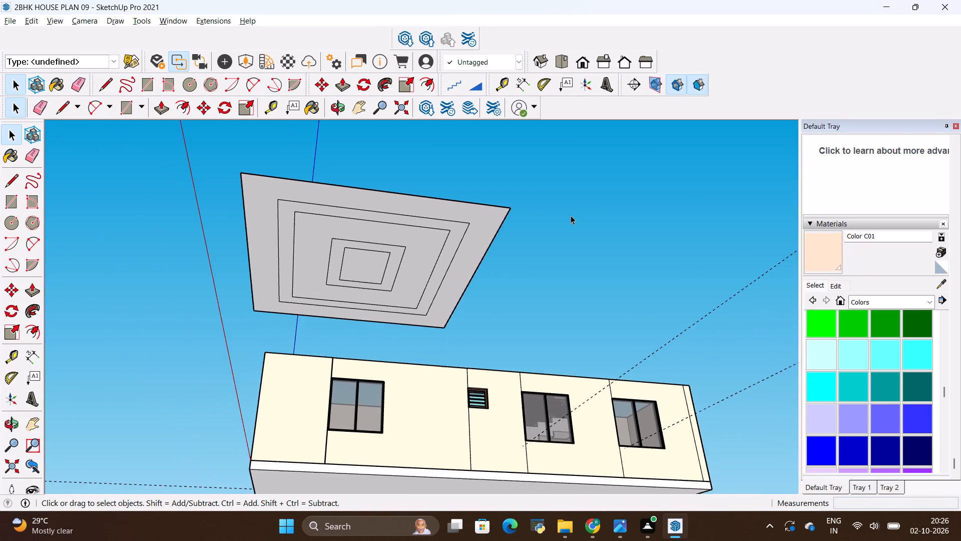
{"action": "middle_click_drag", "start_coordinate": [571, 215], "coordinate": [571, 277]}
{"action": "middle_click_drag", "start_coordinate": [544, 322], "coordinate": [545, 283]}
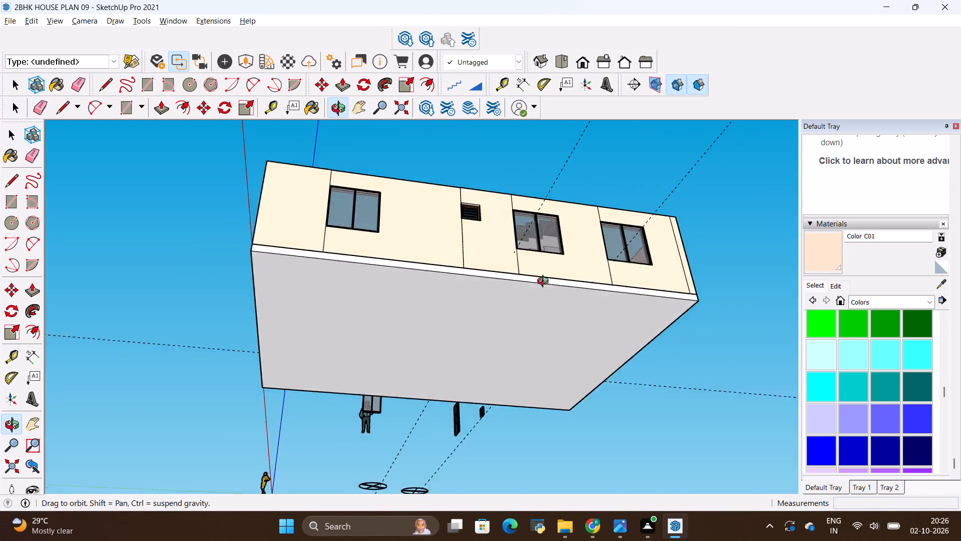
{"action": "middle_click_drag", "start_coordinate": [545, 283], "coordinate": [548, 301]}
{"action": "scroll", "coordinate": [451, 178], "scroll_direction": "up", "scroll_amount": 3}
{"action": "scroll", "coordinate": [455, 270], "scroll_direction": "down", "scroll_amount": 3}
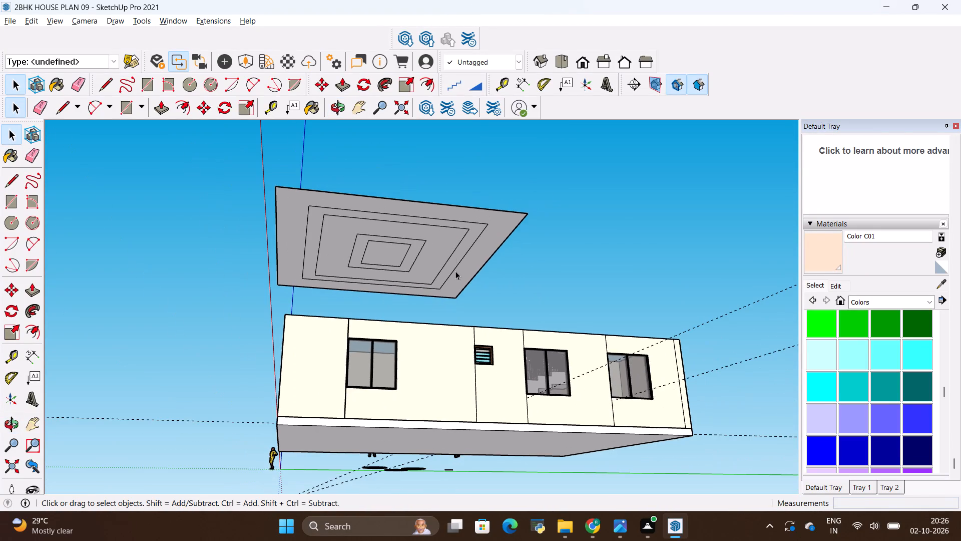
{"action": "scroll", "coordinate": [435, 209], "scroll_direction": "up", "scroll_amount": 4}
{"action": "middle_click_drag", "start_coordinate": [436, 199], "coordinate": [436, 189]}
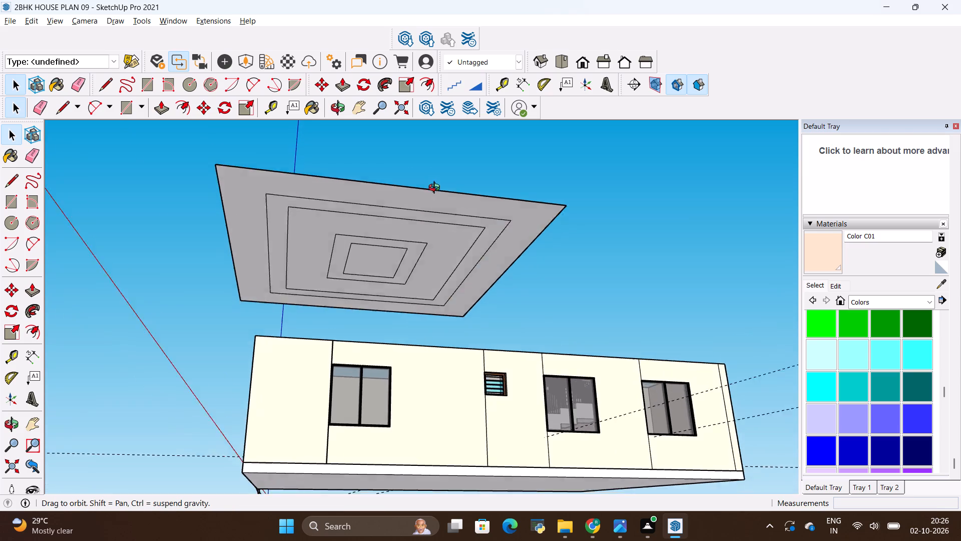
{"action": "middle_click_drag", "start_coordinate": [436, 189], "coordinate": [432, 164]}
{"action": "scroll", "coordinate": [477, 299], "scroll_direction": "down", "scroll_amount": 4}
{"action": "scroll", "coordinate": [502, 354], "scroll_direction": "down", "scroll_amount": 5}
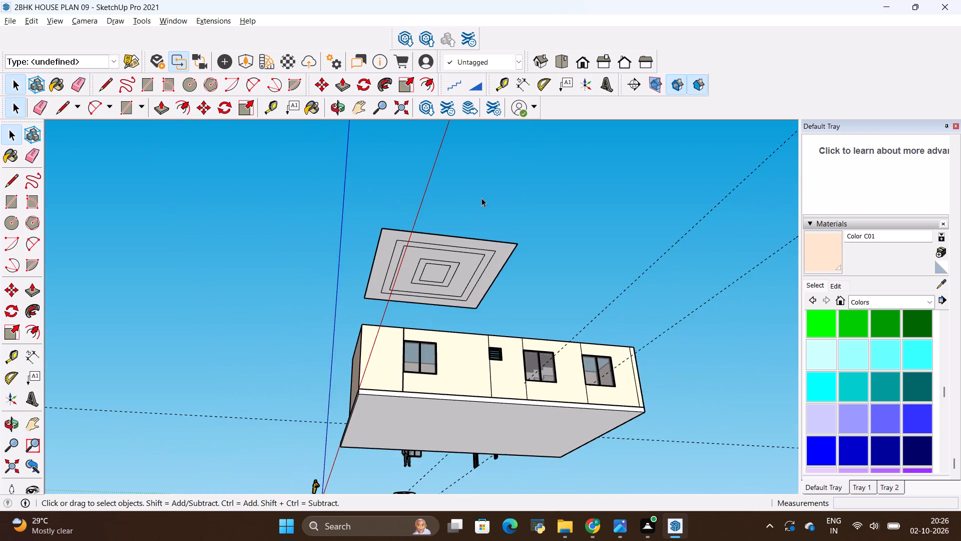
{"action": "scroll", "coordinate": [468, 179], "scroll_direction": "up", "scroll_amount": 9}
{"action": "middle_click_drag", "start_coordinate": [480, 206], "coordinate": [475, 139]}
{"action": "scroll", "coordinate": [480, 220], "scroll_direction": "up", "scroll_amount": 2}
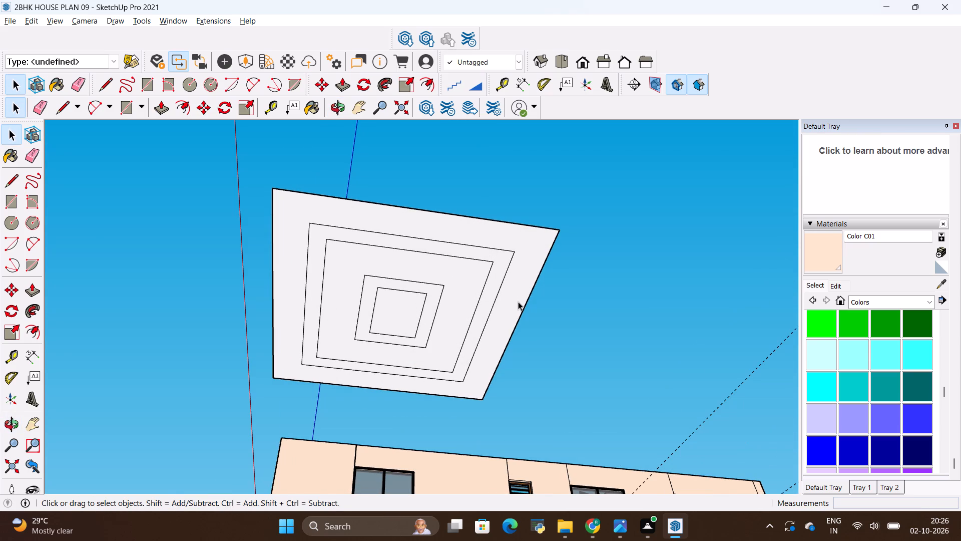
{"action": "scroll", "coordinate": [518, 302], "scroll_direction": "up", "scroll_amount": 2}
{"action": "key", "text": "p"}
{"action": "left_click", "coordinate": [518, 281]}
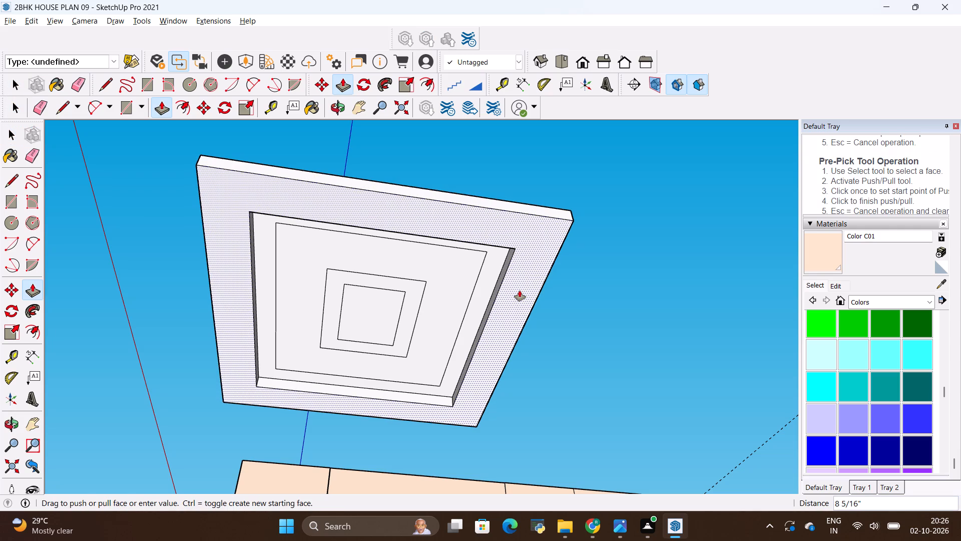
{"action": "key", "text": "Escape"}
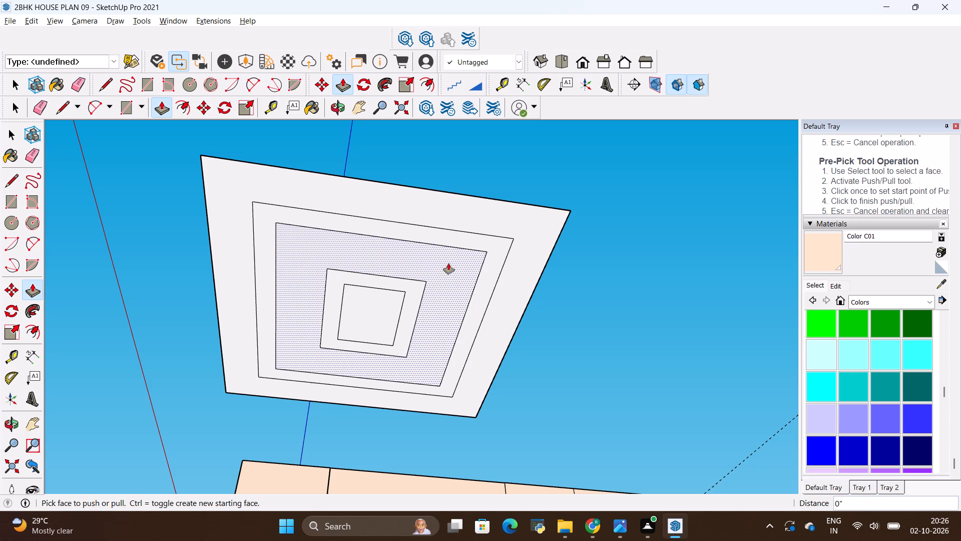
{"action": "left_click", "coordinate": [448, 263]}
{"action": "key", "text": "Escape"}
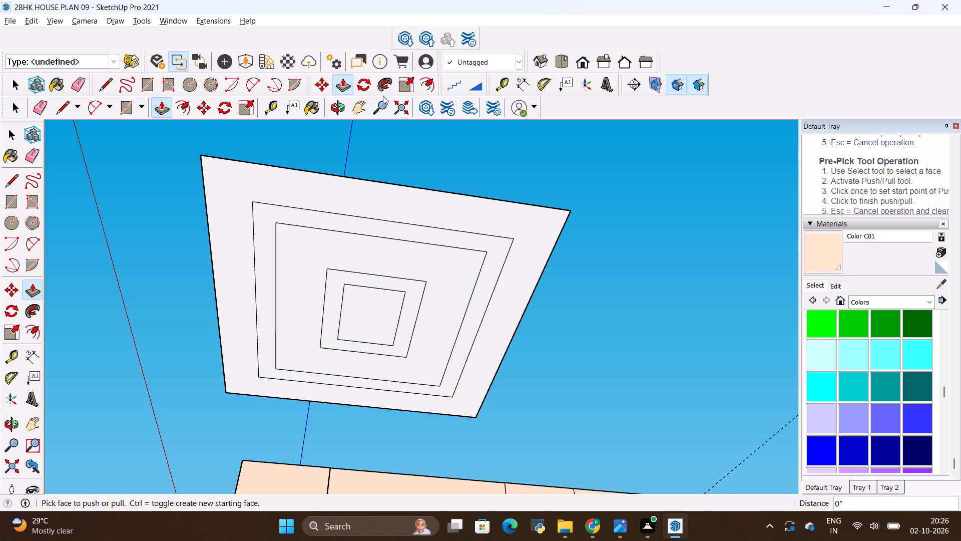
Offset the panel's second concentric rectangle inward by about 7 3/8" to form a narrow middle border.
{"action": "left_click", "coordinate": [420, 84]}
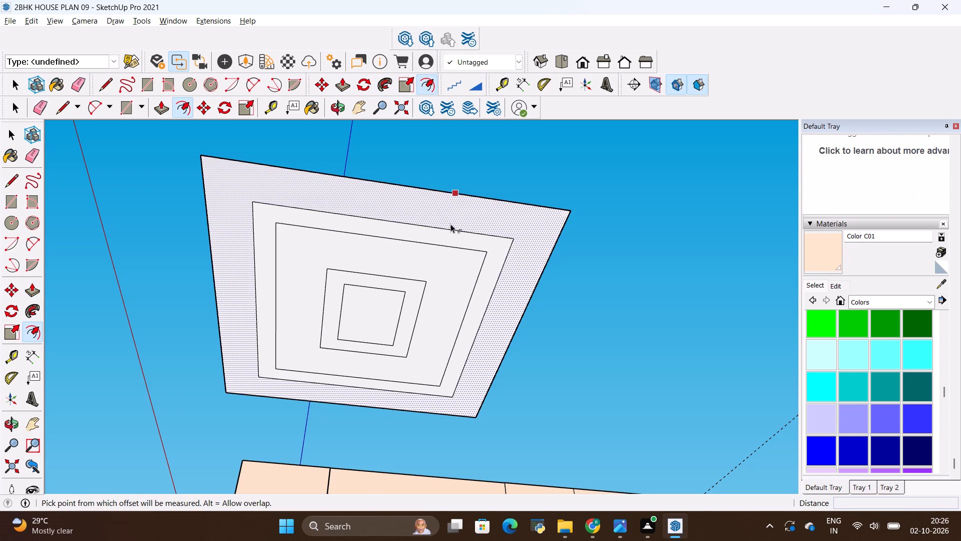
{"action": "left_click", "coordinate": [450, 265]}
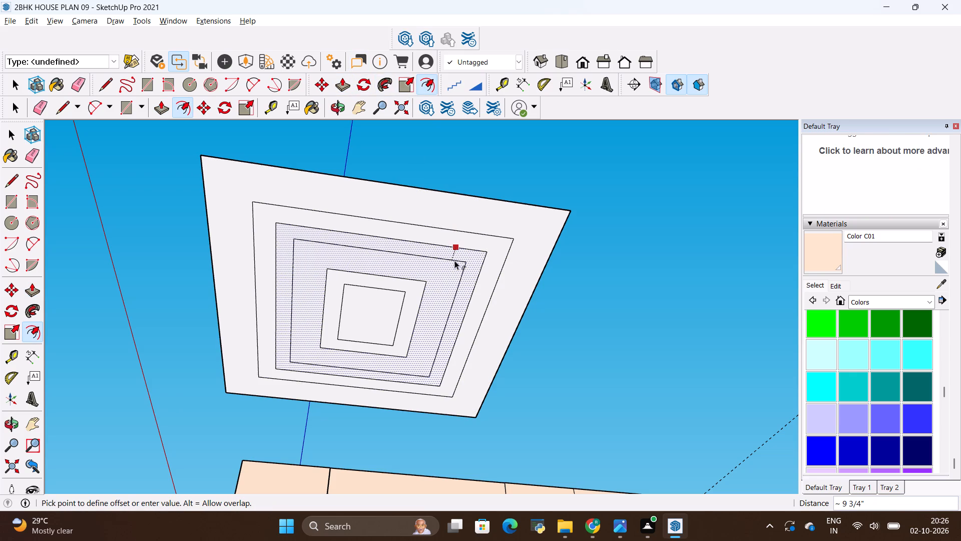
{"action": "left_click", "coordinate": [455, 257]}
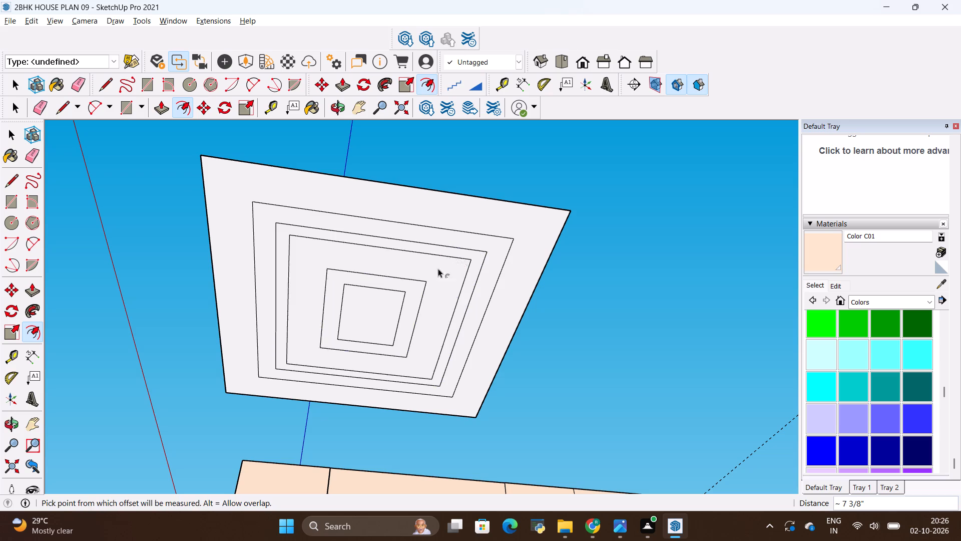
{"action": "key", "text": "Escape"}
Offset the panel's outer edges inward by about 1' 8" to add a rectangle just outside the first concentric one.
{"action": "left_click", "coordinate": [522, 236]}
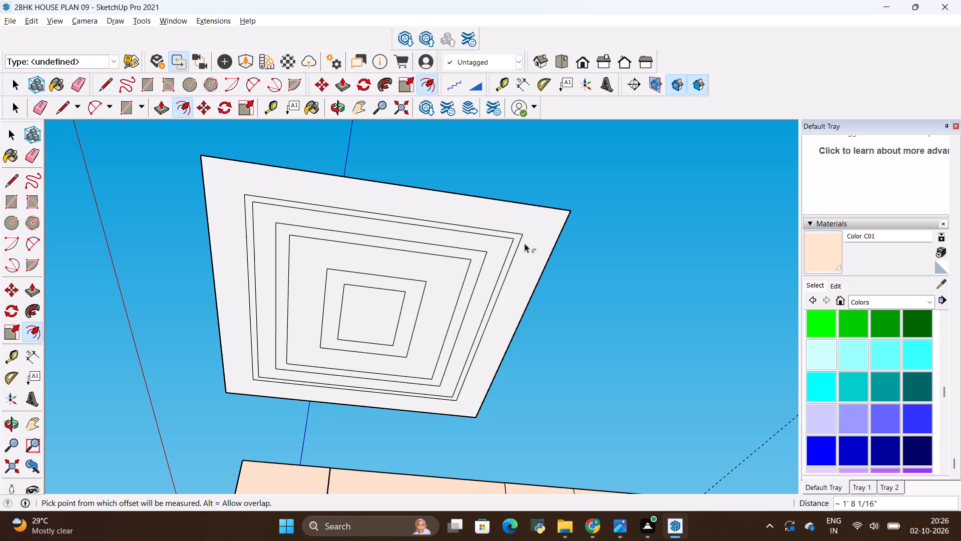
{"action": "key", "text": "Escape"}
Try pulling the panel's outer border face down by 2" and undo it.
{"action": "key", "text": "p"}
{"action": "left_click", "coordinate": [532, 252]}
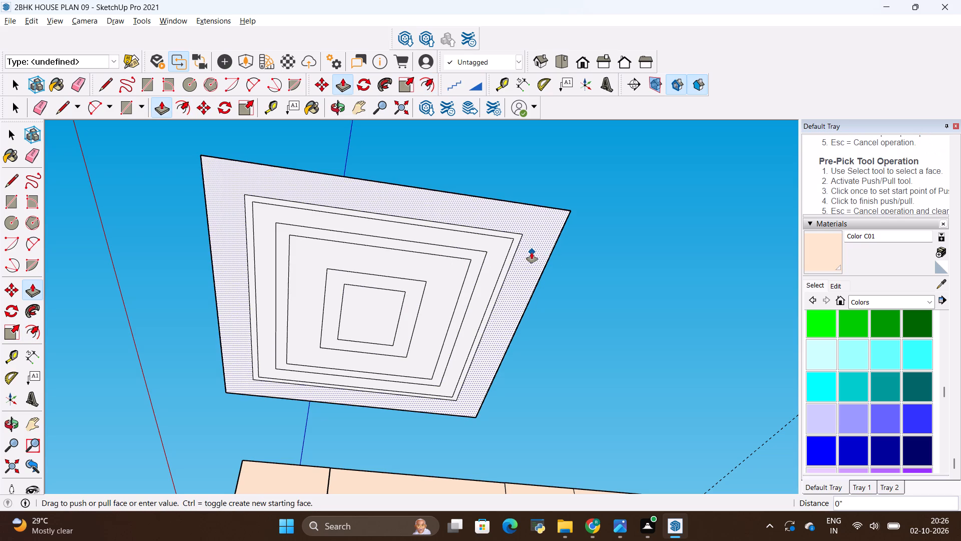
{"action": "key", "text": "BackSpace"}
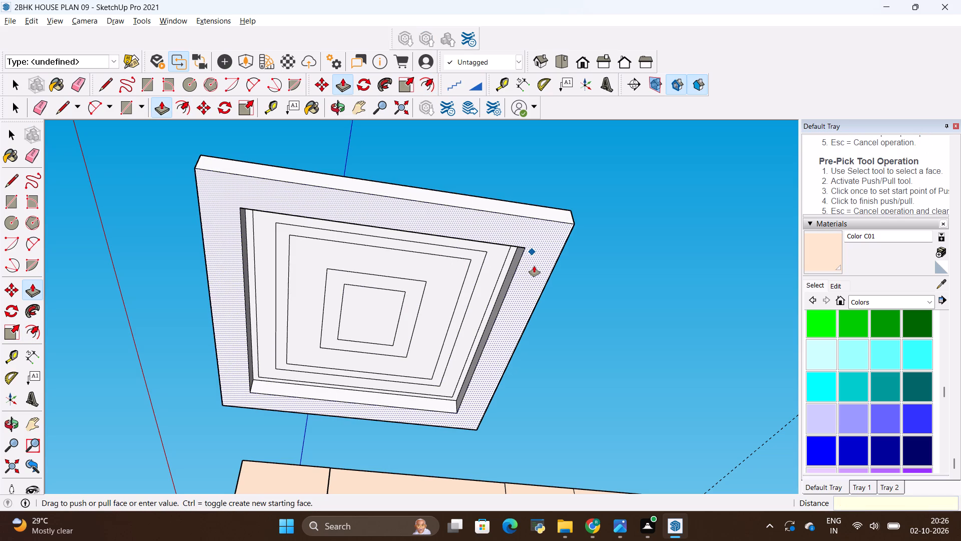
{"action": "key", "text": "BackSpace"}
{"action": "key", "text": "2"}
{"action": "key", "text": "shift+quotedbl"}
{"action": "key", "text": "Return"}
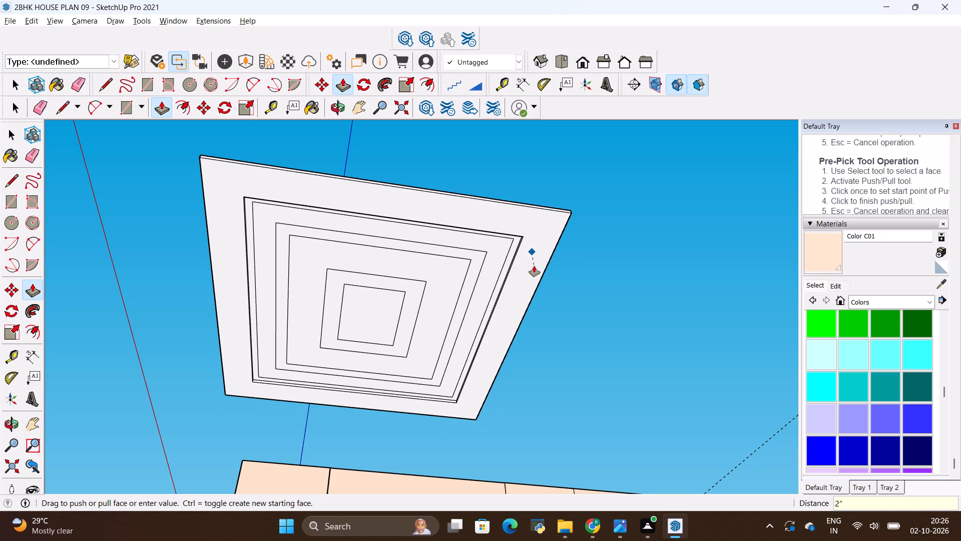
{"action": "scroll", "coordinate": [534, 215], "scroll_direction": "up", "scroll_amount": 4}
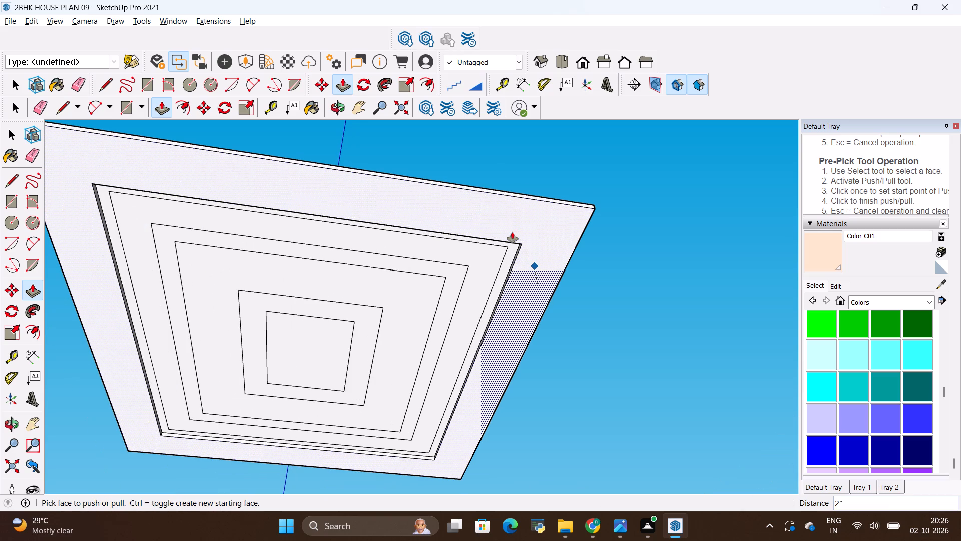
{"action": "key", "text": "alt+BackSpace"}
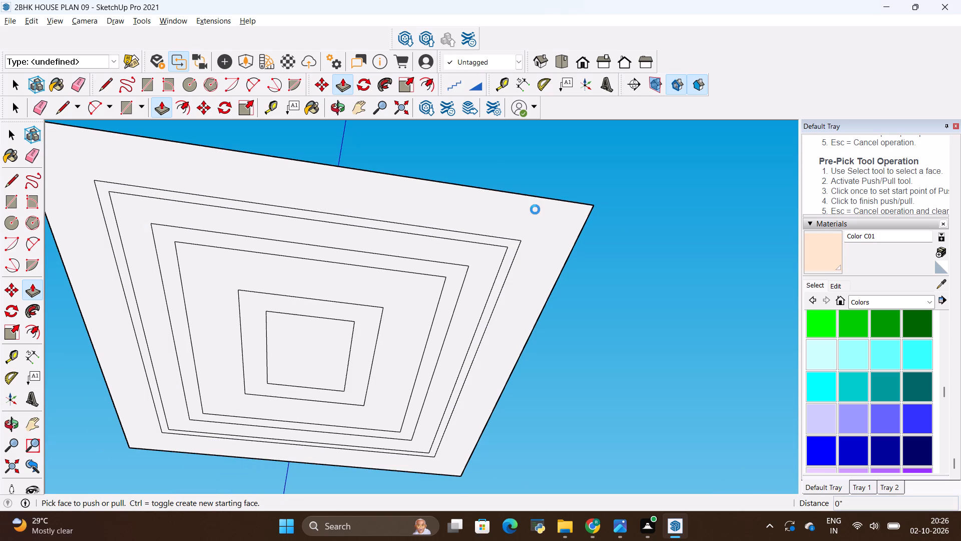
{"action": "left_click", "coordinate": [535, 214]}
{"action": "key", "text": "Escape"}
Pull the panel's outer border face down by 6".
{"action": "left_click", "coordinate": [532, 239]}
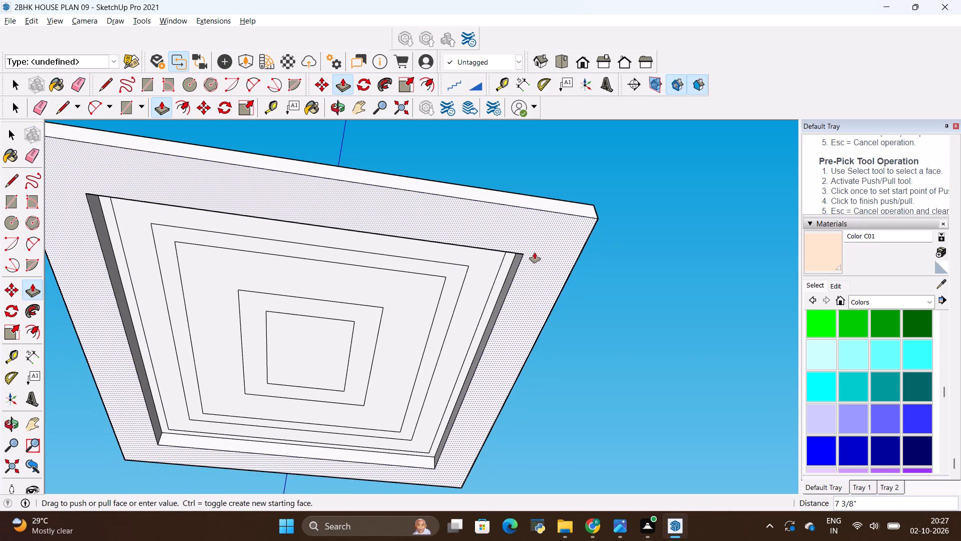
{"action": "key", "text": "BackSpace"}
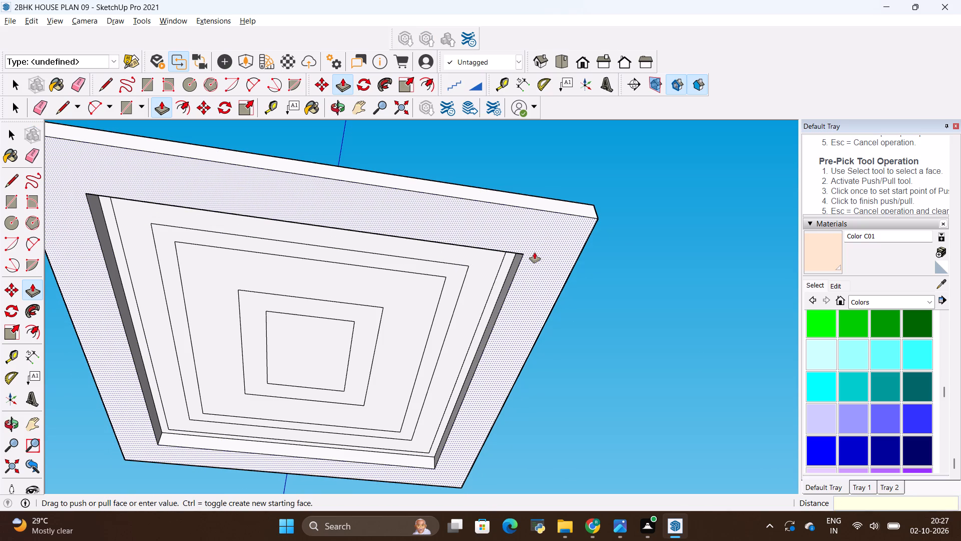
{"action": "key", "text": "6"}
{"action": "key", "text": "shift+quotedbl"}
{"action": "key", "text": "Return"}
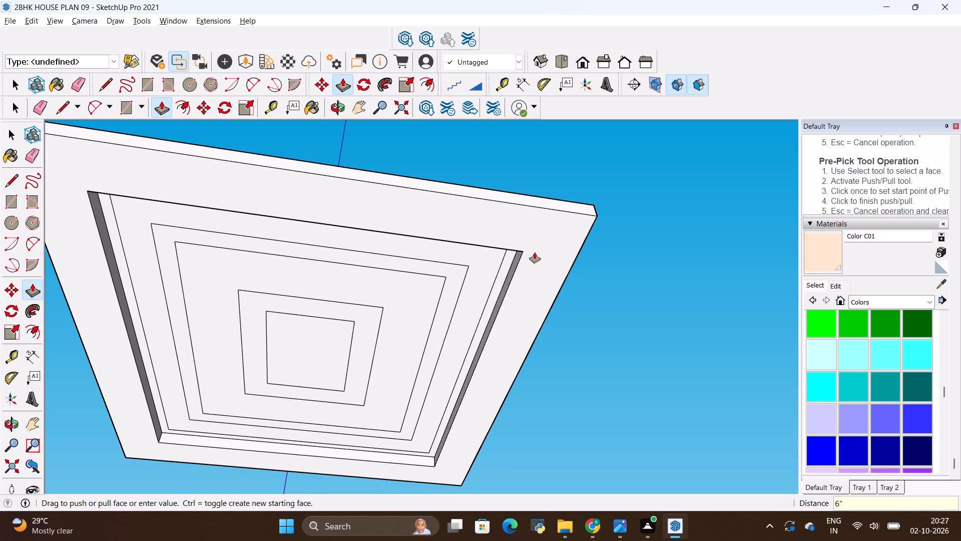
Repeat the 6" pull on the narrow middle border and the small central border of the panel.
{"action": "scroll", "coordinate": [466, 251], "scroll_direction": "up", "scroll_amount": 1}
{"action": "scroll", "coordinate": [432, 304], "scroll_direction": "up", "scroll_amount": 2}
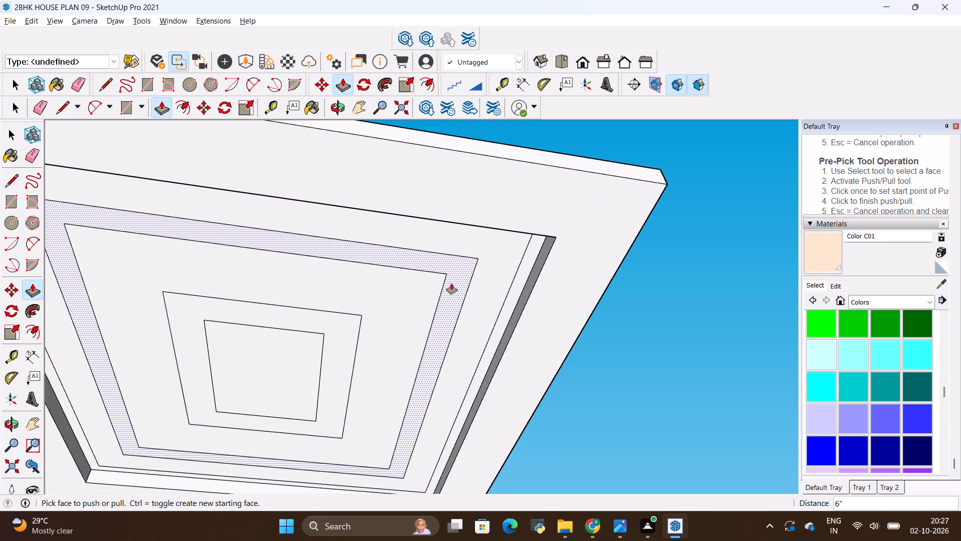
{"action": "double_click", "coordinate": [451, 284]}
{"action": "double_click", "coordinate": [346, 341]}
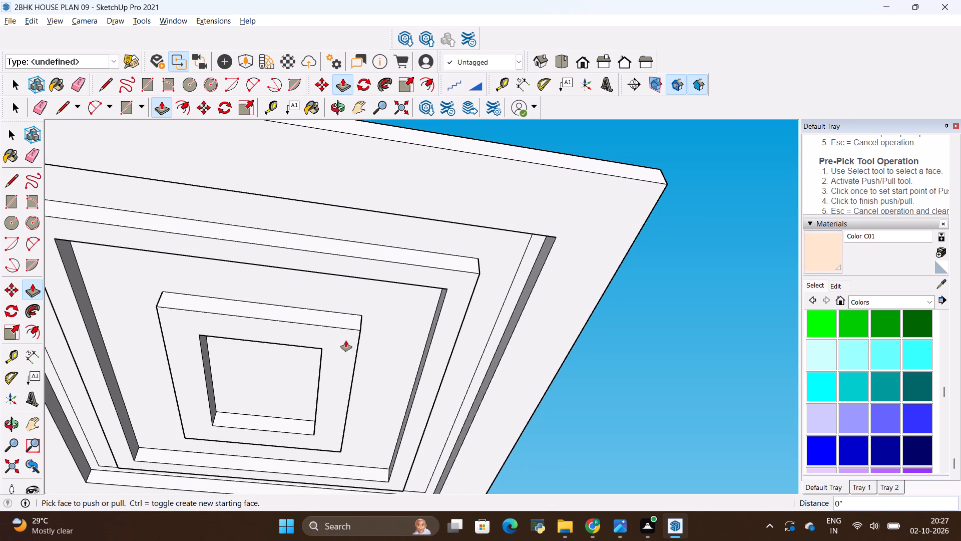
Examine the raised borders on the ceiling panel's underside from different angles.
{"action": "scroll", "coordinate": [536, 269], "scroll_direction": "down", "scroll_amount": 9}
{"action": "scroll", "coordinate": [382, 285], "scroll_direction": "up", "scroll_amount": 2}
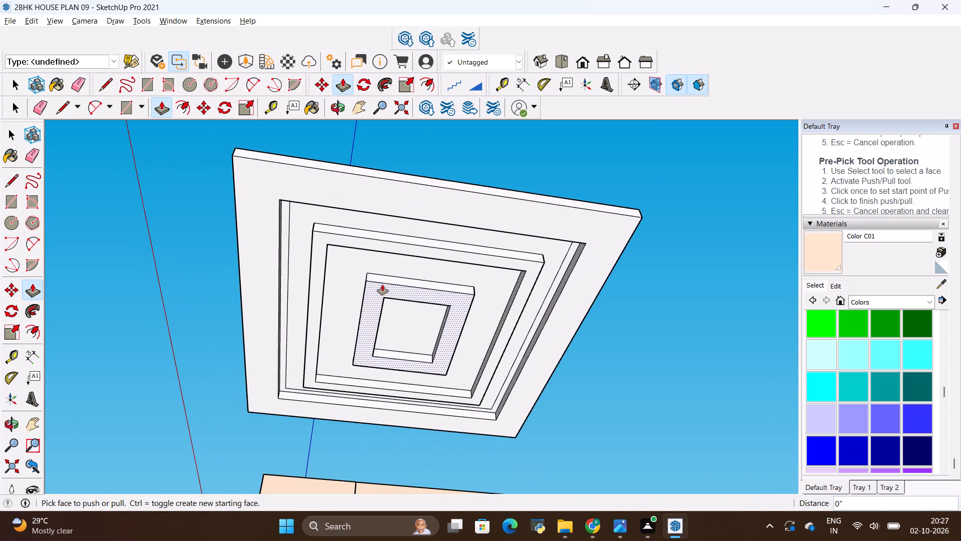
{"action": "scroll", "coordinate": [382, 285], "scroll_direction": "up", "scroll_amount": 1}
{"action": "scroll", "coordinate": [428, 239], "scroll_direction": "up", "scroll_amount": 3}
{"action": "scroll", "coordinate": [513, 198], "scroll_direction": "up", "scroll_amount": 2}
{"action": "scroll", "coordinate": [522, 189], "scroll_direction": "down", "scroll_amount": 9}
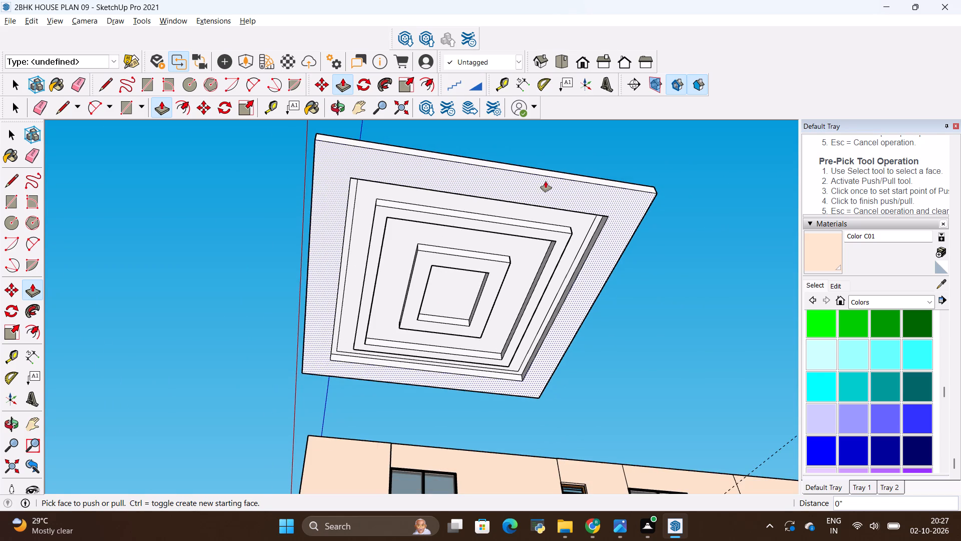
{"action": "middle_click_drag", "start_coordinate": [546, 181], "coordinate": [471, 160]}
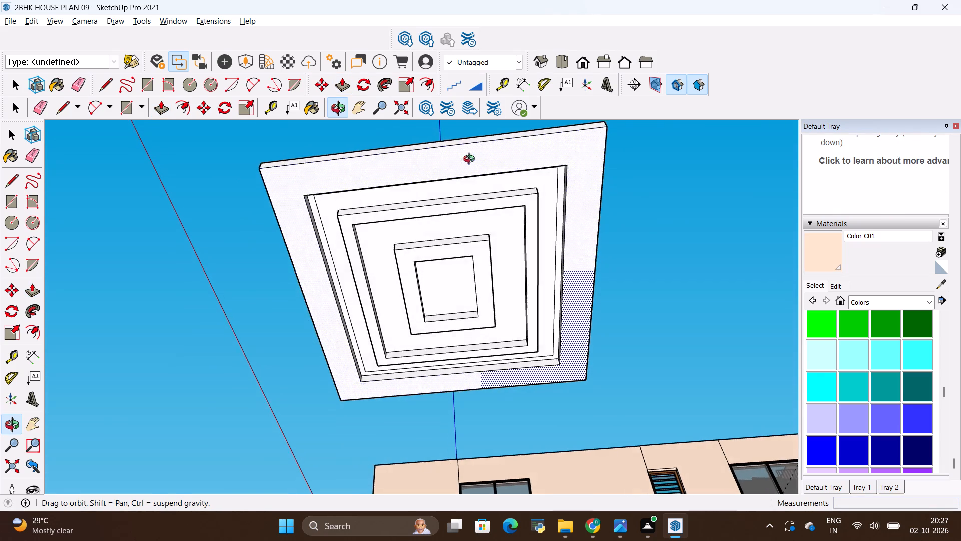
{"action": "middle_click_drag", "start_coordinate": [471, 160], "coordinate": [471, 160]}
{"action": "scroll", "coordinate": [490, 252], "scroll_direction": "down", "scroll_amount": 5}
{"action": "middle_click_drag", "start_coordinate": [507, 252], "coordinate": [505, 219]}
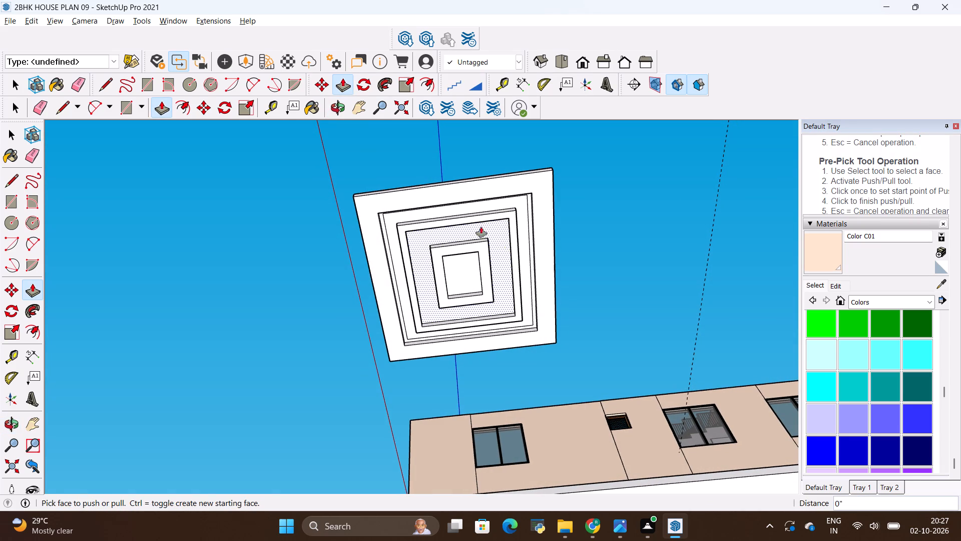
Select the whole ceiling panel with its raised borders, make it a group and clear the selection.
{"action": "key", "text": "space"}
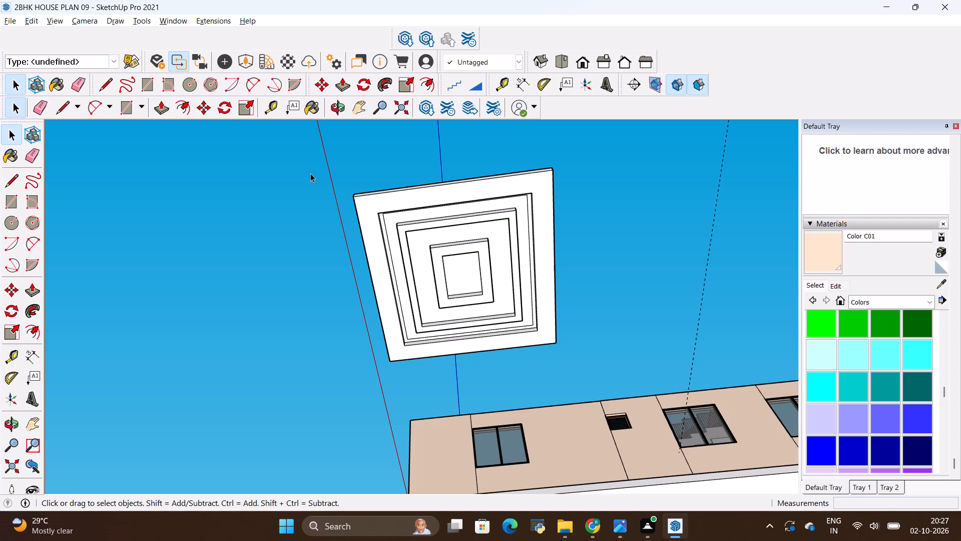
{"action": "left_click_drag", "start_coordinate": [310, 172], "coordinate": [418, 274]}
{"action": "left_click_drag", "start_coordinate": [284, 156], "coordinate": [582, 374]}
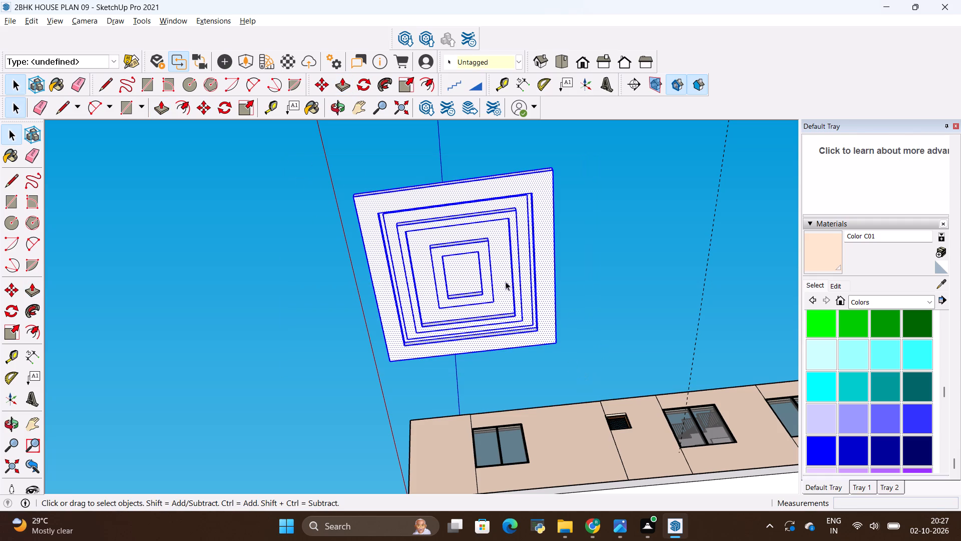
{"action": "right_click", "coordinate": [503, 279]}
{"action": "left_click", "coordinate": [538, 379]}
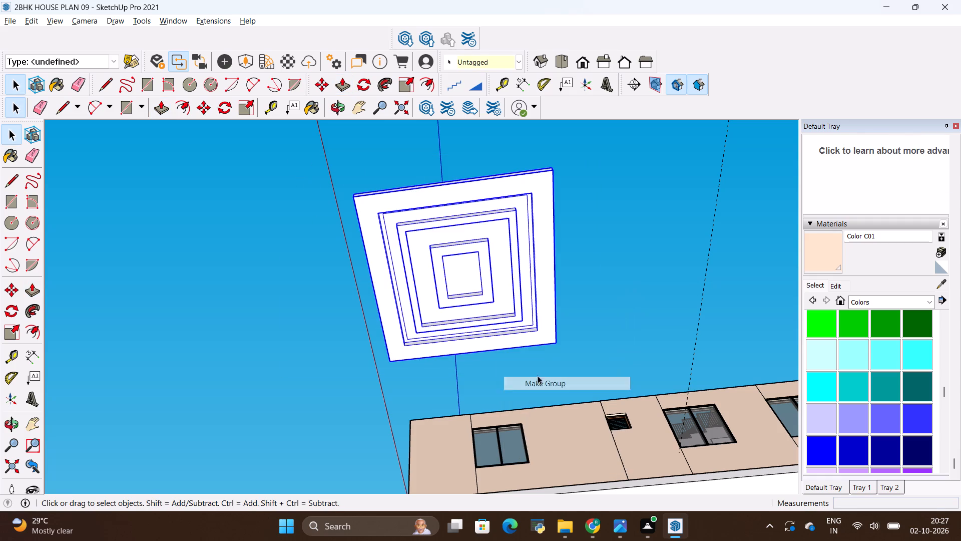
{"action": "scroll", "coordinate": [559, 277], "scroll_direction": "down", "scroll_amount": 3}
{"action": "key", "text": "space"}
{"action": "left_click", "coordinate": [587, 245]}
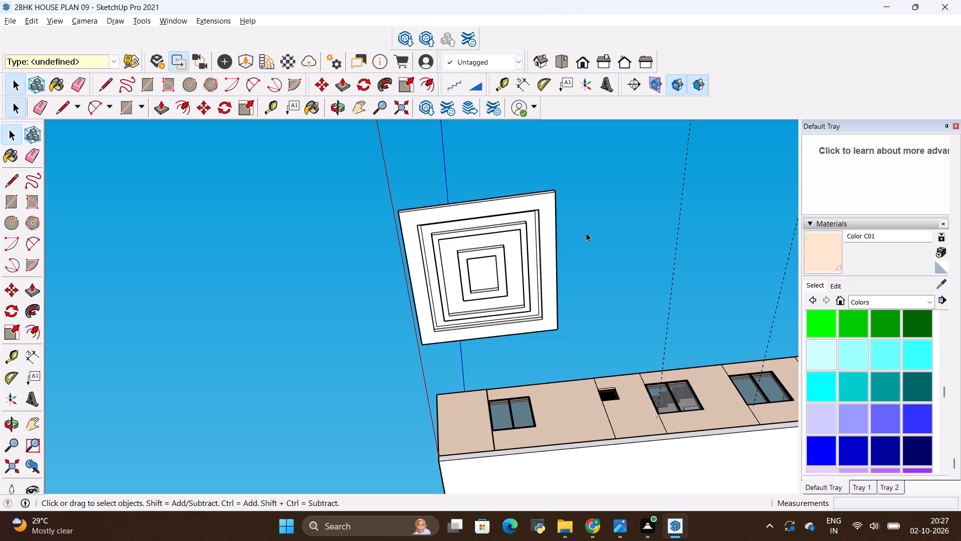
Select the ceiling panel group and examine it alongside the house from different angles.
{"action": "left_click", "coordinate": [513, 238]}
{"action": "middle_click_drag", "start_coordinate": [579, 204], "coordinate": [597, 322]}
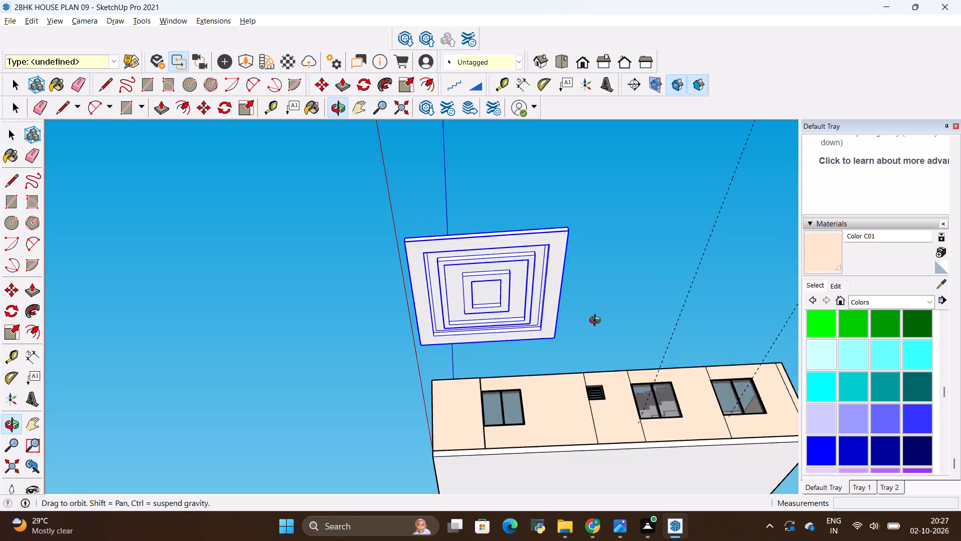
{"action": "middle_click_drag", "start_coordinate": [597, 322], "coordinate": [608, 403]}
{"action": "scroll", "coordinate": [588, 255], "scroll_direction": "down", "scroll_amount": 3}
{"action": "middle_click_drag", "start_coordinate": [584, 250], "coordinate": [608, 324]}
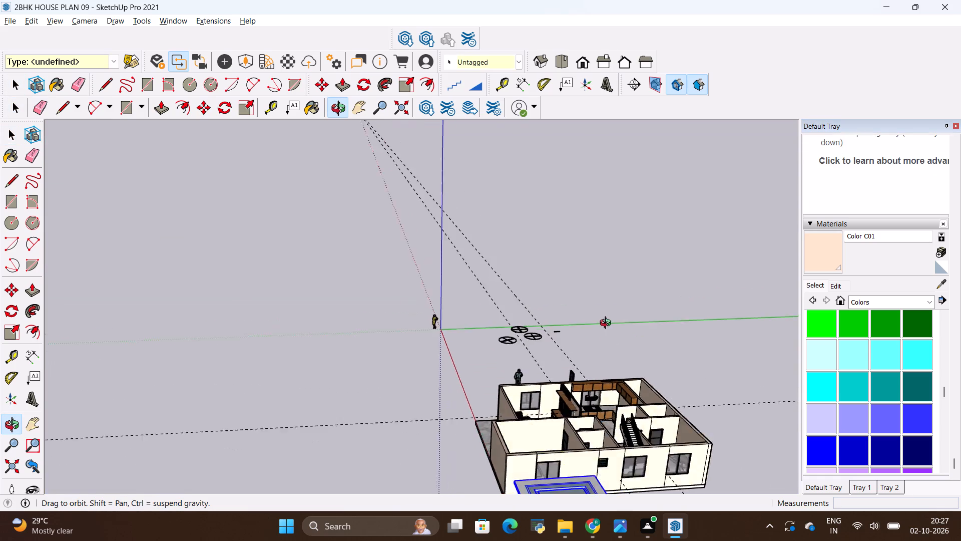
{"action": "middle_click_drag", "start_coordinate": [608, 324], "coordinate": [605, 310]}
{"action": "scroll", "coordinate": [569, 262], "scroll_direction": "down", "scroll_amount": 5}
{"action": "middle_click_drag", "start_coordinate": [588, 318], "coordinate": [597, 412]}
{"action": "scroll", "coordinate": [572, 295], "scroll_direction": "down", "scroll_amount": 5}
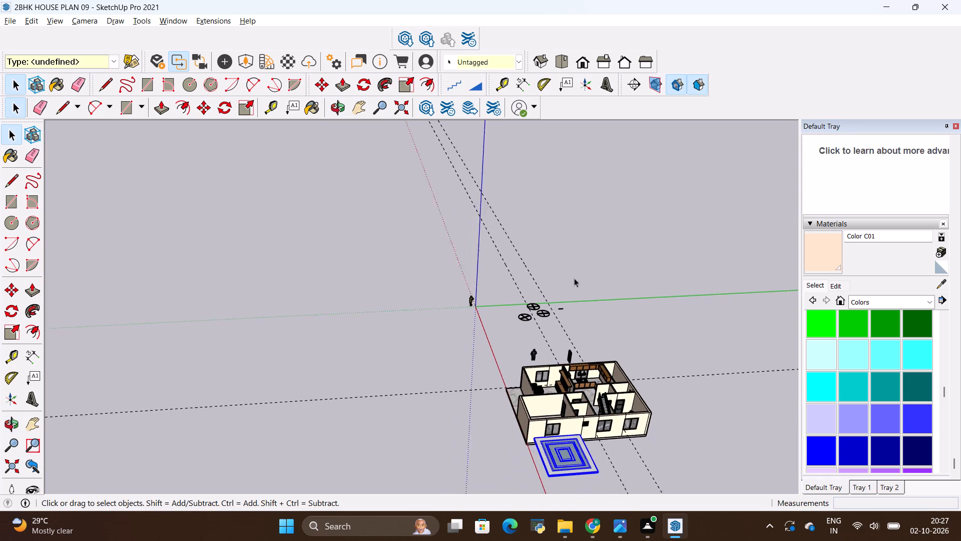
{"action": "scroll", "coordinate": [544, 485], "scroll_direction": "up", "scroll_amount": 13}
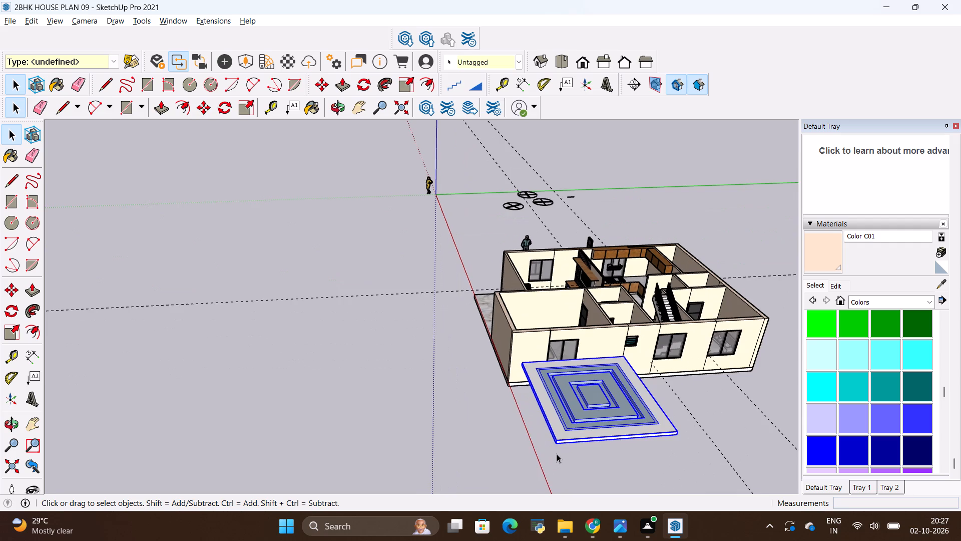
{"action": "scroll", "coordinate": [557, 454], "scroll_direction": "up", "scroll_amount": 3}
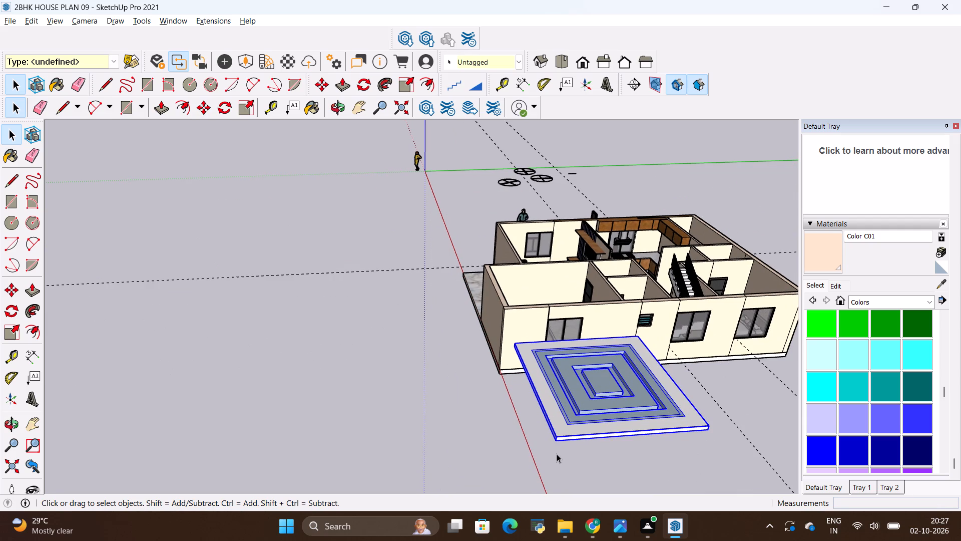
{"action": "scroll", "coordinate": [548, 421], "scroll_direction": "down", "scroll_amount": 2}
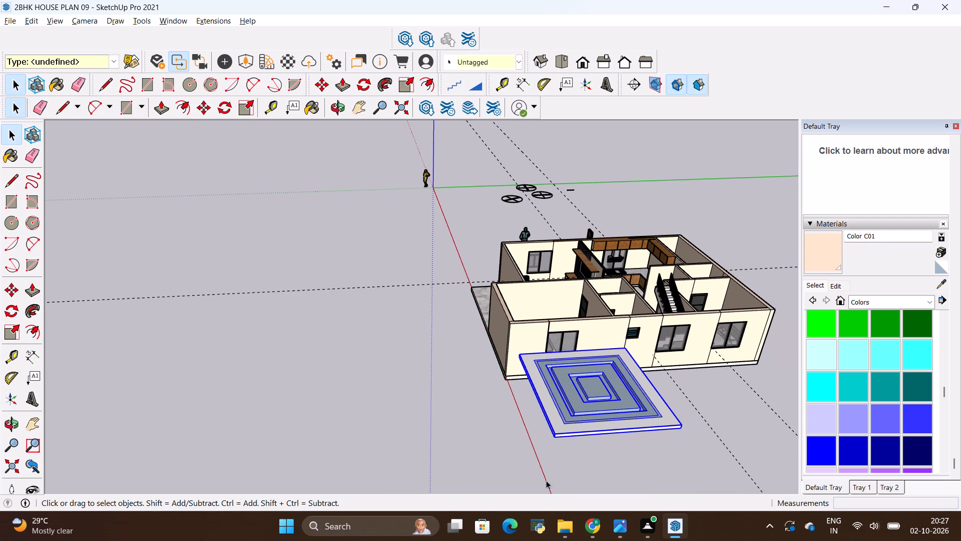
{"action": "scroll", "coordinate": [548, 524], "scroll_direction": "up", "scroll_amount": 2}
{"action": "scroll", "coordinate": [555, 482], "scroll_direction": "up", "scroll_amount": 7}
{"action": "middle_click_drag", "start_coordinate": [561, 397], "coordinate": [557, 426]}
{"action": "scroll", "coordinate": [541, 391], "scroll_direction": "down", "scroll_amount": 8}
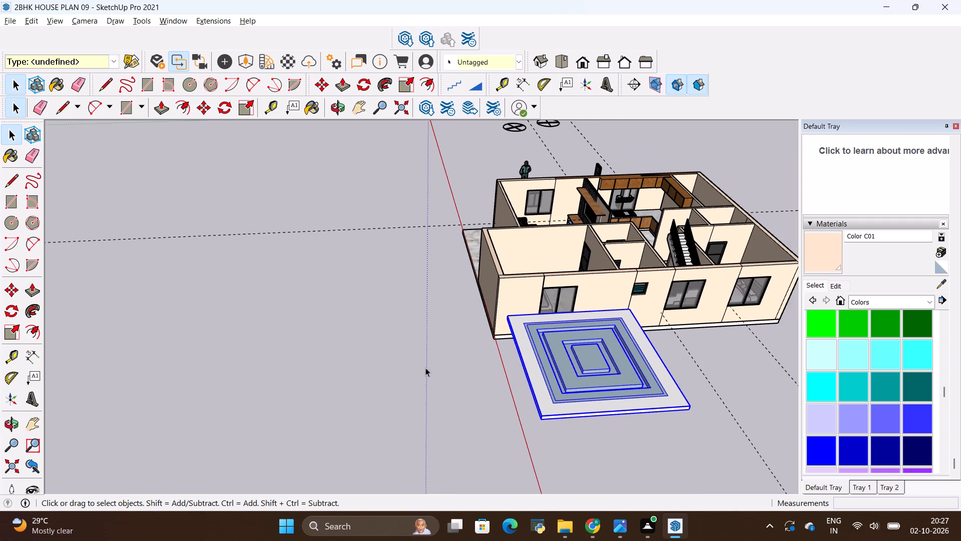
{"action": "middle_click_drag", "start_coordinate": [412, 367], "coordinate": [544, 448]}
{"action": "scroll", "coordinate": [309, 358], "scroll_direction": "down", "scroll_amount": 5}
{"action": "middle_click_drag", "start_coordinate": [451, 420], "coordinate": [564, 465]}
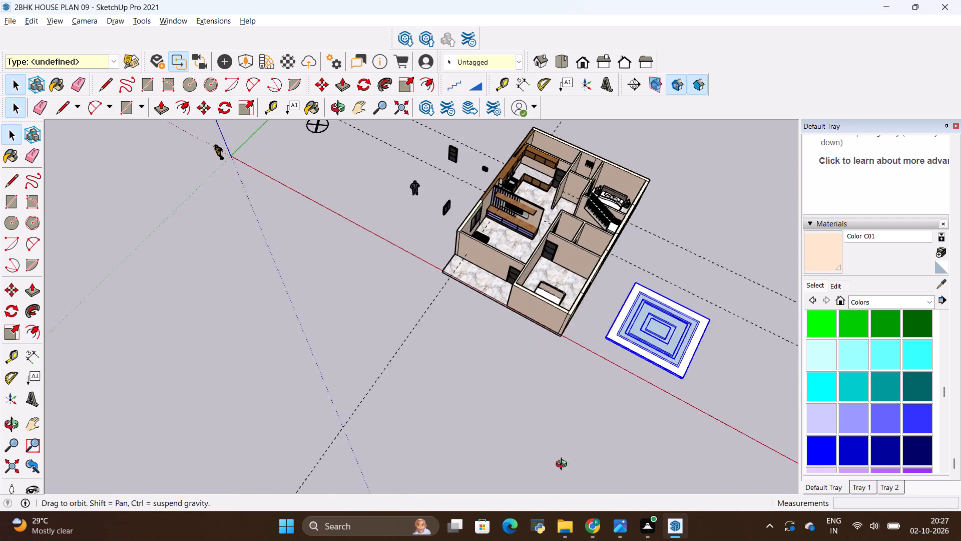
{"action": "middle_click_drag", "start_coordinate": [564, 465], "coordinate": [632, 411]}
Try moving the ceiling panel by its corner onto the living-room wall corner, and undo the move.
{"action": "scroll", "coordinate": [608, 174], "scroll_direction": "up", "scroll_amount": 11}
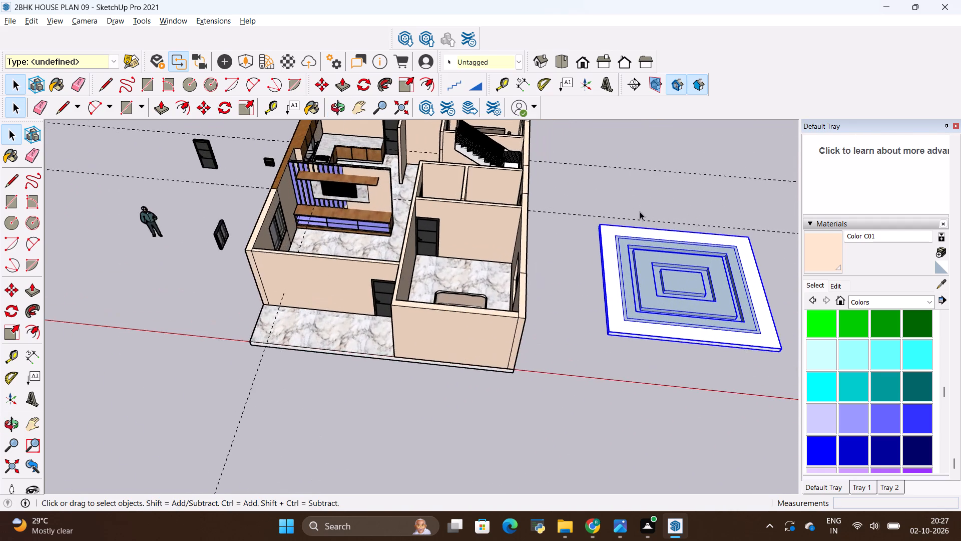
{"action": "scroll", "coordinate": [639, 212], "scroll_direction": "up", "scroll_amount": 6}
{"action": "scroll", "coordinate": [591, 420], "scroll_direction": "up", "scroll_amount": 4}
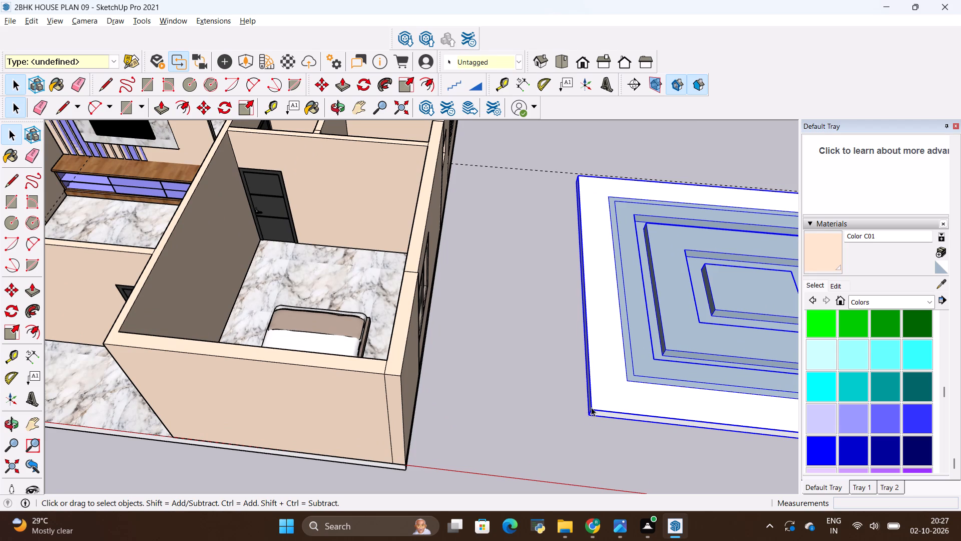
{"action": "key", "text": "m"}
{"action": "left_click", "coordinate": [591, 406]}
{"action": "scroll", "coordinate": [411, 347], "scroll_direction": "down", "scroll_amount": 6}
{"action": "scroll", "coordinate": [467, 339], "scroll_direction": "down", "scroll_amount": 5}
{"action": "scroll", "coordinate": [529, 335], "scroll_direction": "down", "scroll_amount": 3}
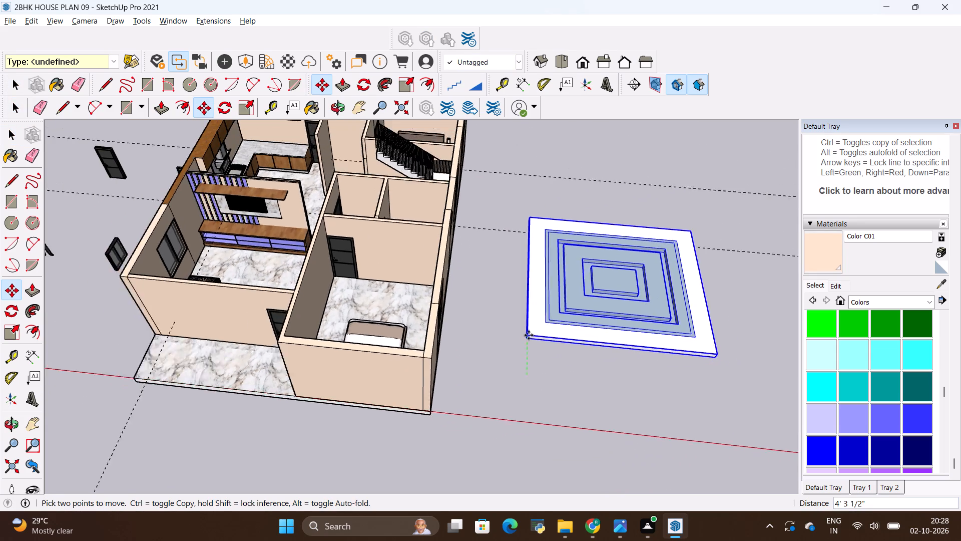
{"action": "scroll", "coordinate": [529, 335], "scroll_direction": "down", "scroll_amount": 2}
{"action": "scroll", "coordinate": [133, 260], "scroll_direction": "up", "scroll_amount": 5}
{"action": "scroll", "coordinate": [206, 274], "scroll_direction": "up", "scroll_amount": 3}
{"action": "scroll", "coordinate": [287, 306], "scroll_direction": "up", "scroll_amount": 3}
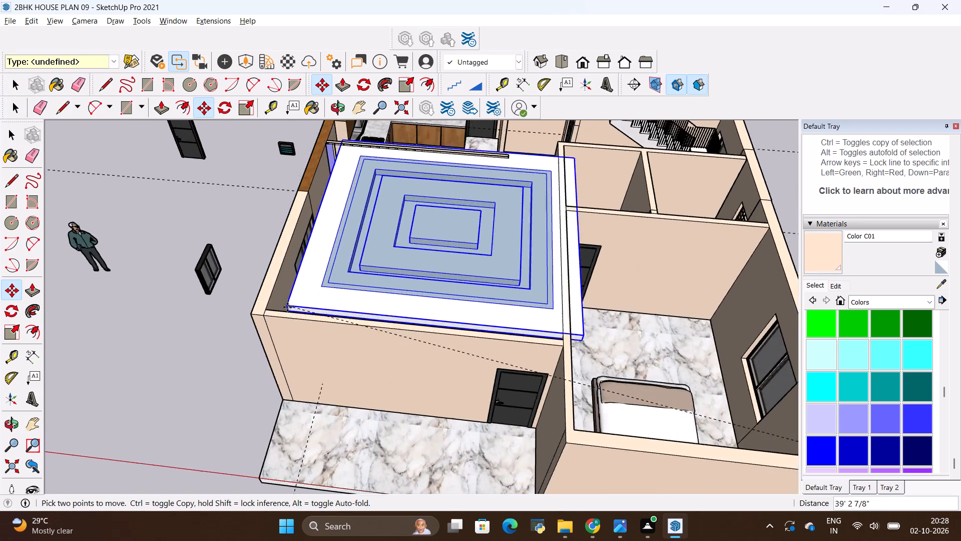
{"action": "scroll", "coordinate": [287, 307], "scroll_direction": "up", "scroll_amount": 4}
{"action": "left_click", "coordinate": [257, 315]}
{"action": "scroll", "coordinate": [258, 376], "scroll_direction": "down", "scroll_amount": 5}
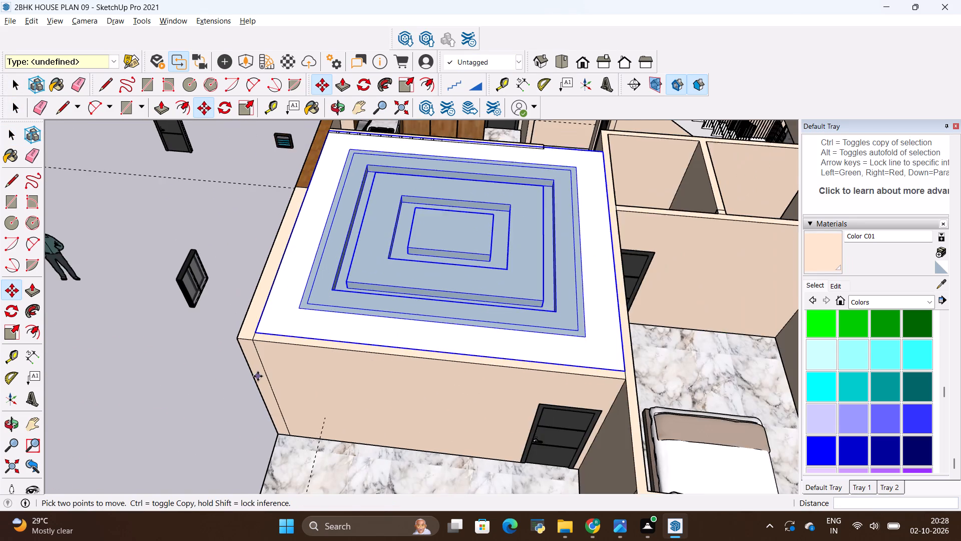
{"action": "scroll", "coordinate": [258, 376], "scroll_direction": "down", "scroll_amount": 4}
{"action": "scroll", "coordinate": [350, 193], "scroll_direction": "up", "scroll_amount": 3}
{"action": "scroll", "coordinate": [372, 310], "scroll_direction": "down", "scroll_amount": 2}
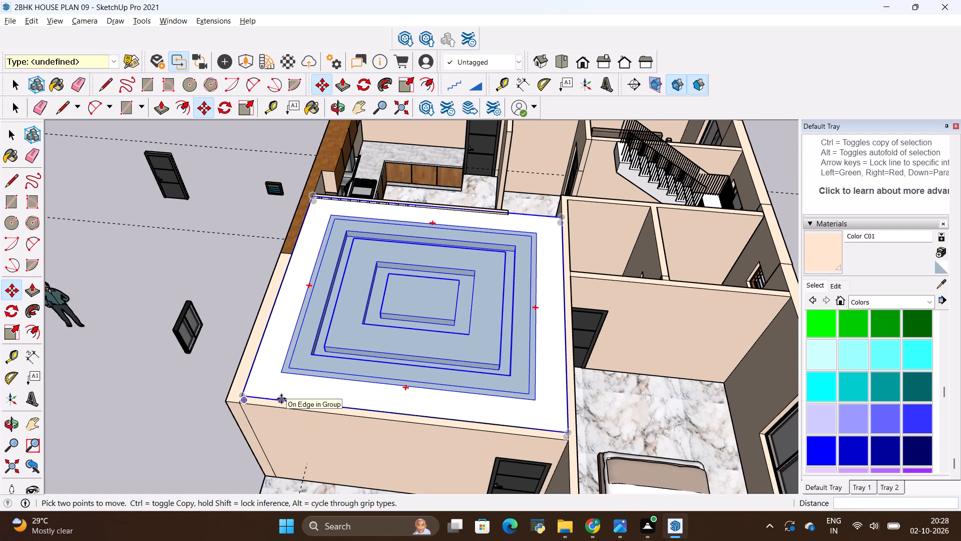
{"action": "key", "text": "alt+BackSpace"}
Save the house model.
{"action": "scroll", "coordinate": [326, 365], "scroll_direction": "down", "scroll_amount": 9}
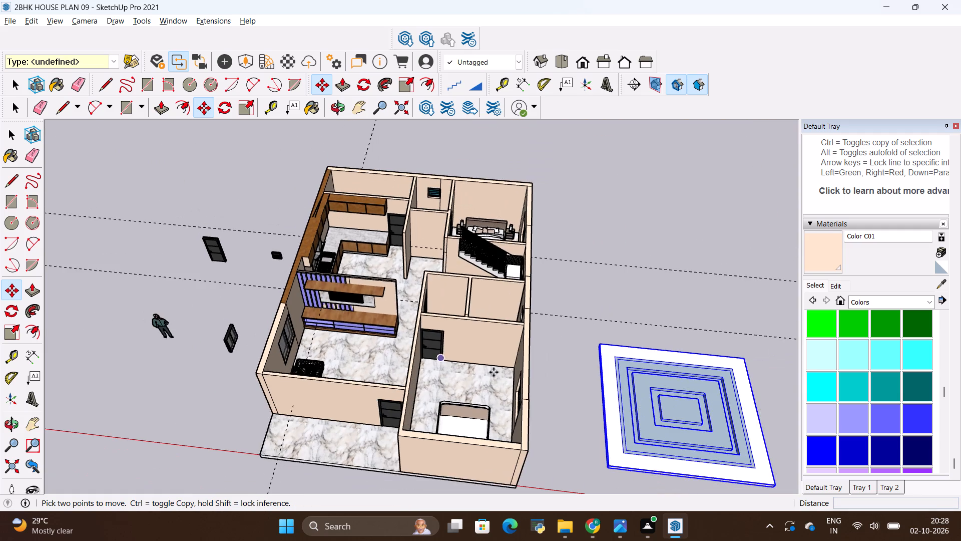
{"action": "scroll", "coordinate": [499, 373], "scroll_direction": "down", "scroll_amount": 2}
{"action": "key", "text": "ctrl+s"}
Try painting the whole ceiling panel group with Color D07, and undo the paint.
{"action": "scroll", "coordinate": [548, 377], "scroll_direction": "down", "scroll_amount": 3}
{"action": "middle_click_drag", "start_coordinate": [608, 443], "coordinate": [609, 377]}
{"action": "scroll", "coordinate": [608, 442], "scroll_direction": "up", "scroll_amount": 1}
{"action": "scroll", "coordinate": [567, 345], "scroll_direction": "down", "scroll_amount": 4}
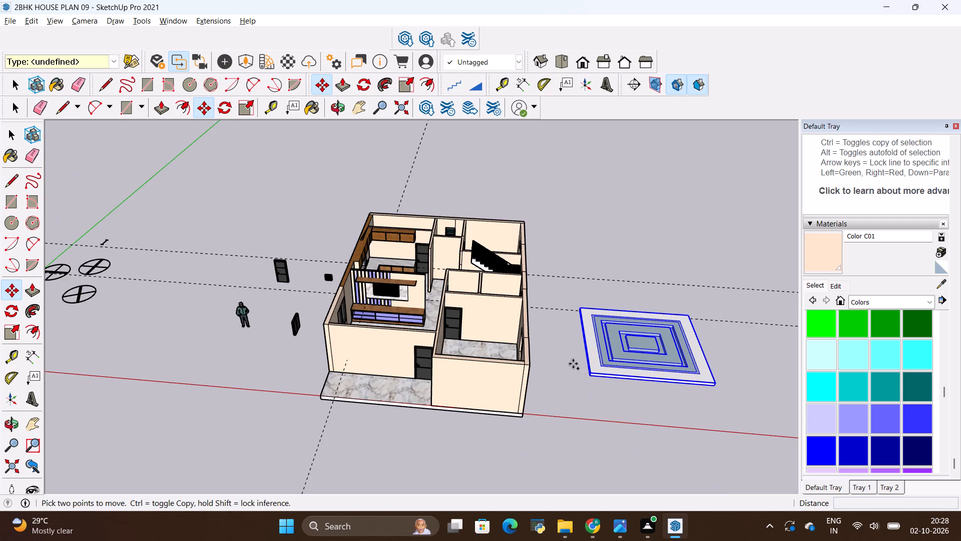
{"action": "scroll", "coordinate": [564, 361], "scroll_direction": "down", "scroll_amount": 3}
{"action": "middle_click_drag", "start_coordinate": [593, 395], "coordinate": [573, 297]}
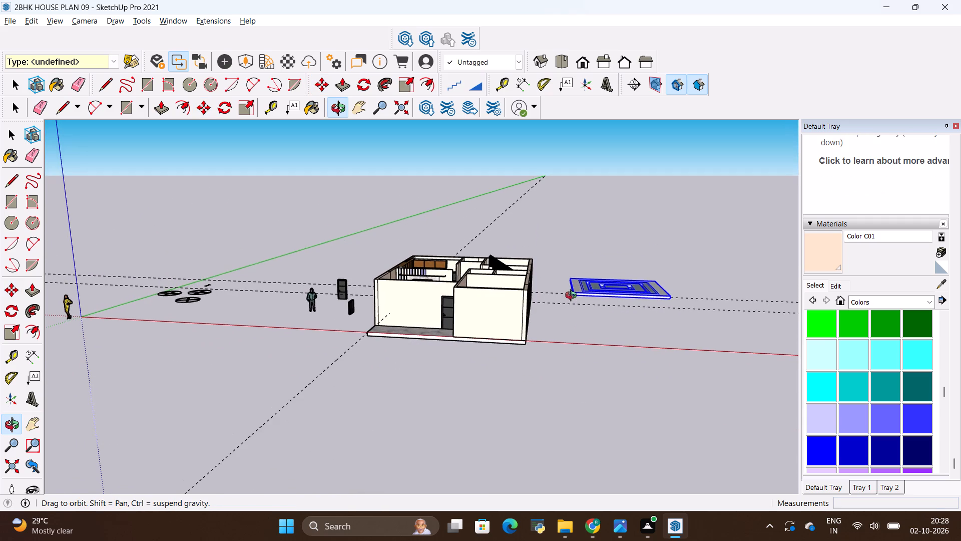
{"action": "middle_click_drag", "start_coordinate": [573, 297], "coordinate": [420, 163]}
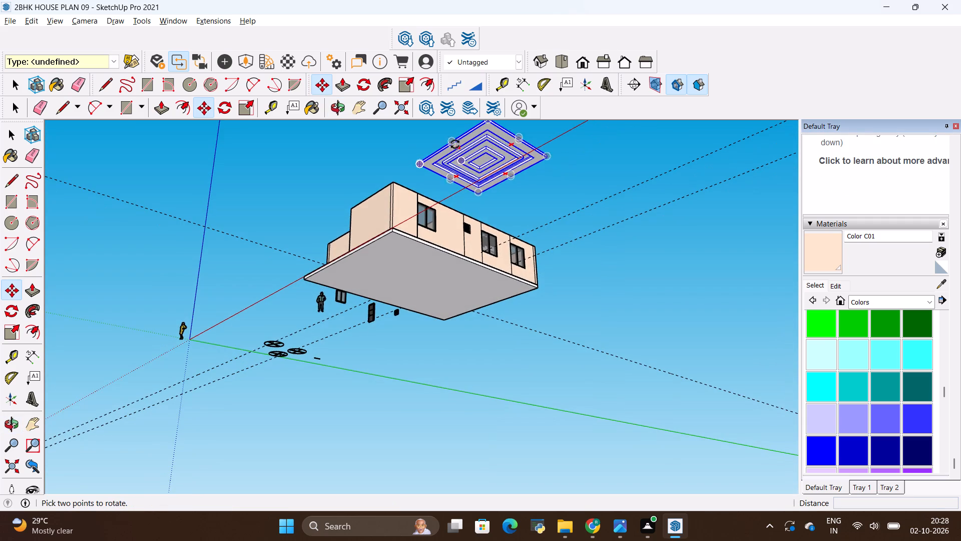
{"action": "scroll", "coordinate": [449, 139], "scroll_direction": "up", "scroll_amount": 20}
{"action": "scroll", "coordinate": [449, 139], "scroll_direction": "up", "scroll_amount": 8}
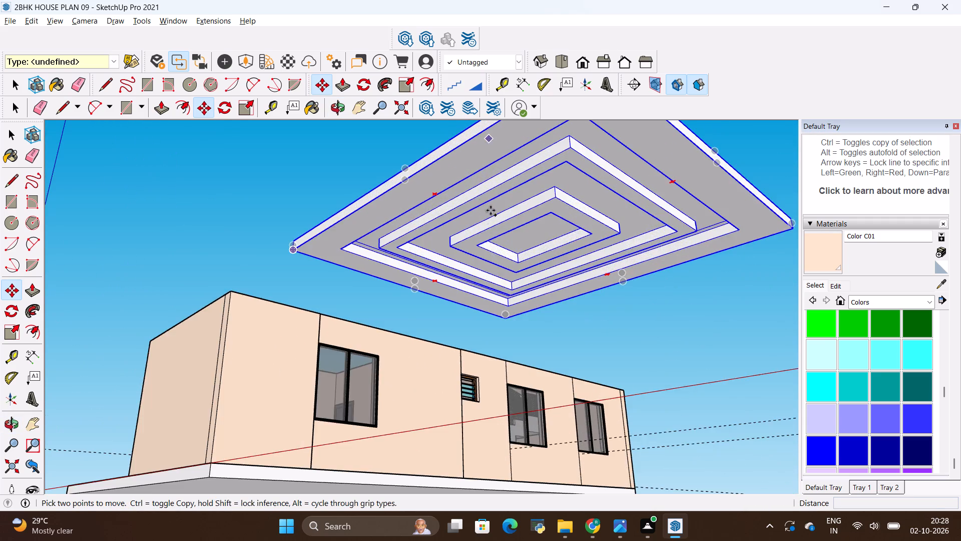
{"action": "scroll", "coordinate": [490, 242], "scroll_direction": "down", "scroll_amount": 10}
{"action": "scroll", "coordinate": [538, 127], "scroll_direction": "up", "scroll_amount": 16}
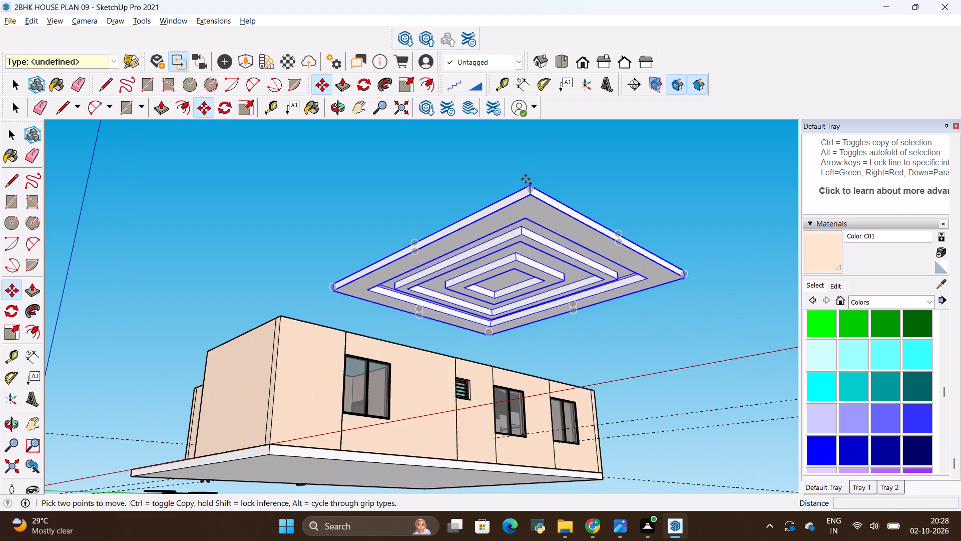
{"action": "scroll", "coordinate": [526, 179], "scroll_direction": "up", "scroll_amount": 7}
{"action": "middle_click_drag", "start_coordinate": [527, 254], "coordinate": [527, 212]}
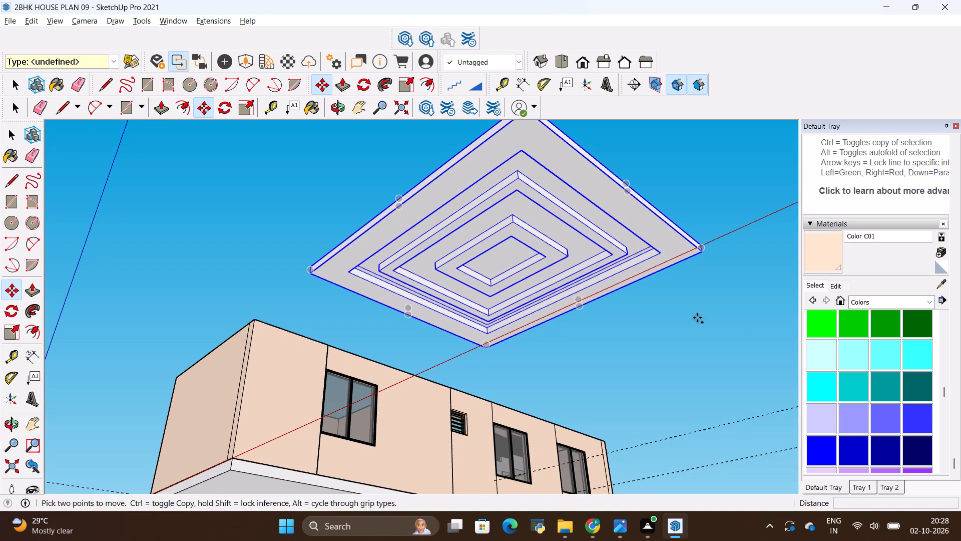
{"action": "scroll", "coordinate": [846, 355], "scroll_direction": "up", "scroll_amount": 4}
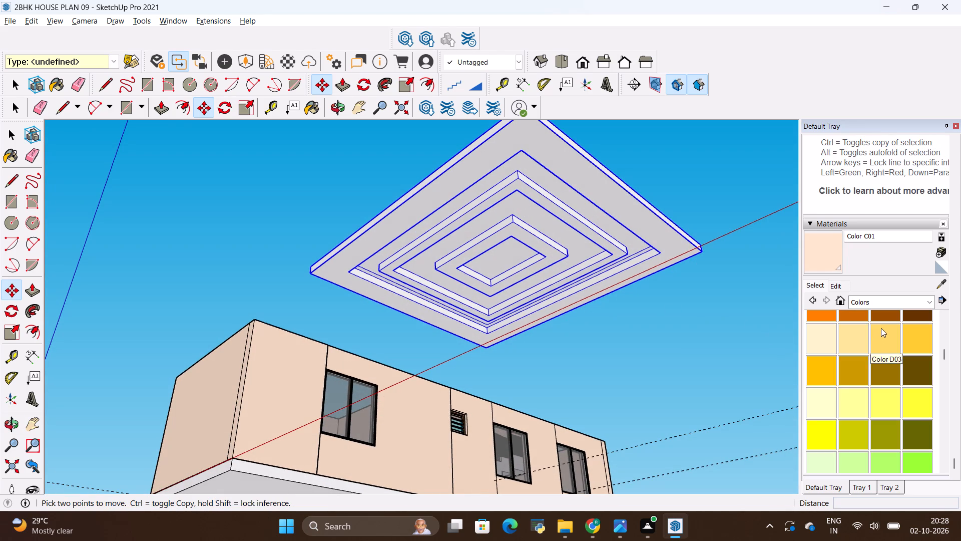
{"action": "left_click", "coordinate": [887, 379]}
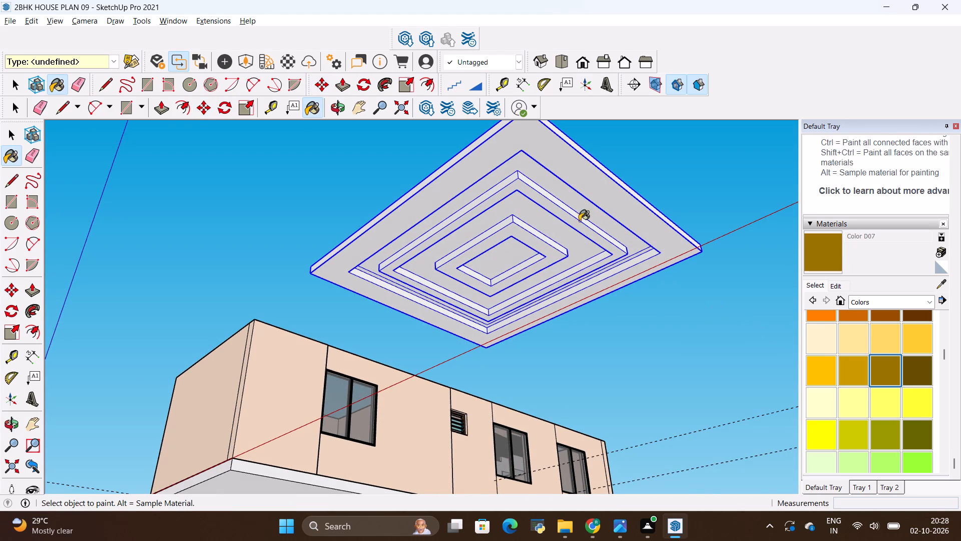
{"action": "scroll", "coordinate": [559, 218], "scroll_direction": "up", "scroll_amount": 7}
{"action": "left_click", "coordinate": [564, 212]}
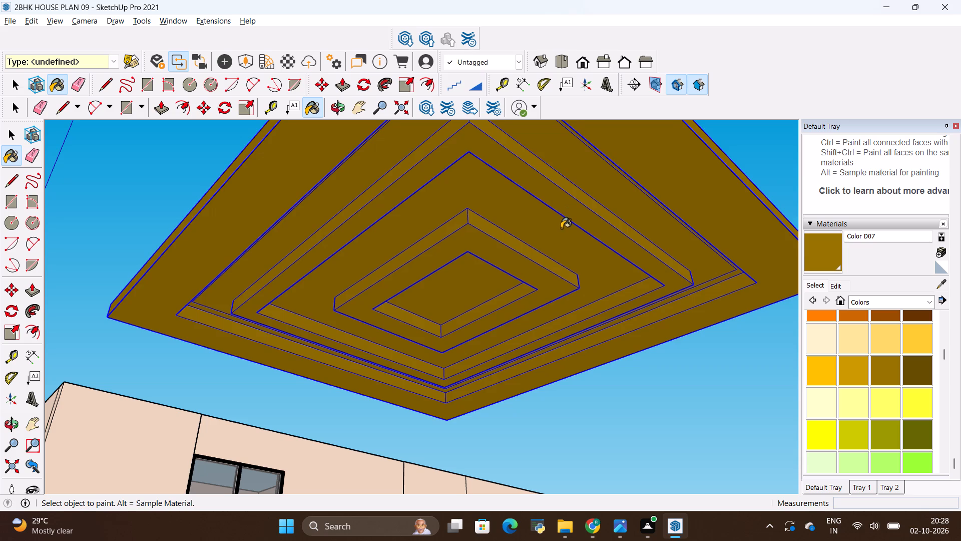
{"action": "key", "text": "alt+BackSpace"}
Open the ceiling panel group and paint the underside faces of its outer, middle and central borders with Color D07.
{"action": "key", "text": "space"}
{"action": "double_click", "coordinate": [563, 235]}
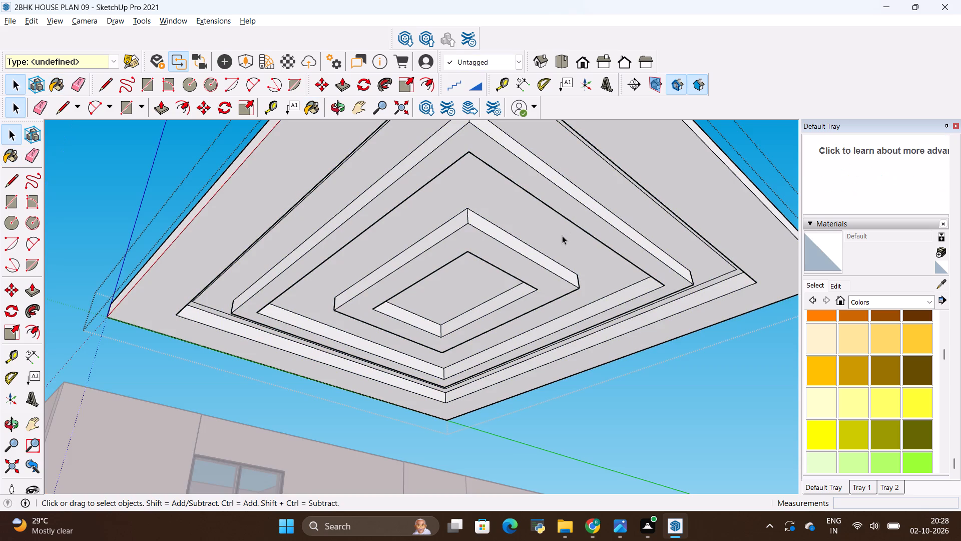
{"action": "left_click", "coordinate": [896, 373]}
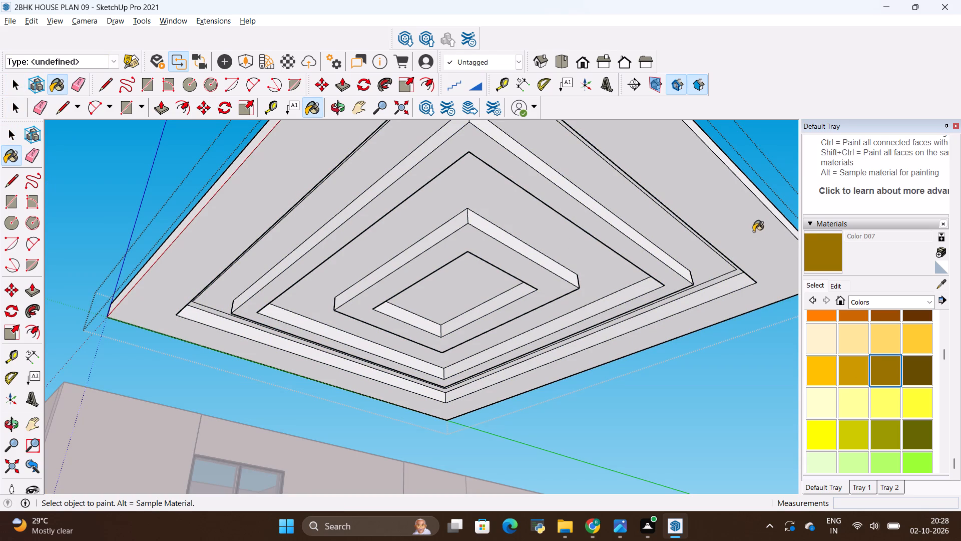
{"action": "left_click", "coordinate": [753, 231]}
{"action": "scroll", "coordinate": [668, 268], "scroll_direction": "up", "scroll_amount": 4}
{"action": "left_click", "coordinate": [658, 275]}
{"action": "scroll", "coordinate": [537, 287], "scroll_direction": "up", "scroll_amount": 4}
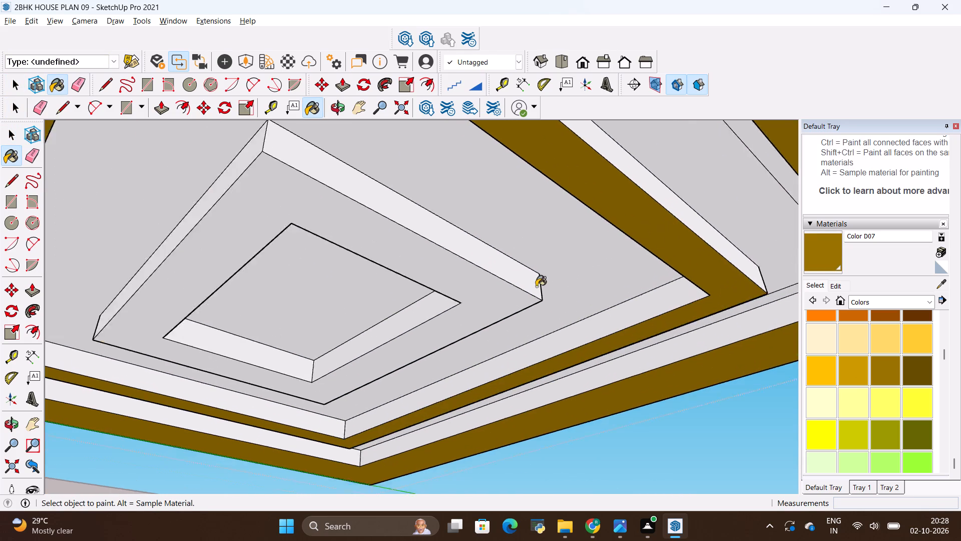
{"action": "left_click", "coordinate": [487, 312]}
Paint two outer side faces and two inner side faces of the central border with Color D07.
{"action": "scroll", "coordinate": [502, 266], "scroll_direction": "up", "scroll_amount": 5}
{"action": "left_click", "coordinate": [493, 276]}
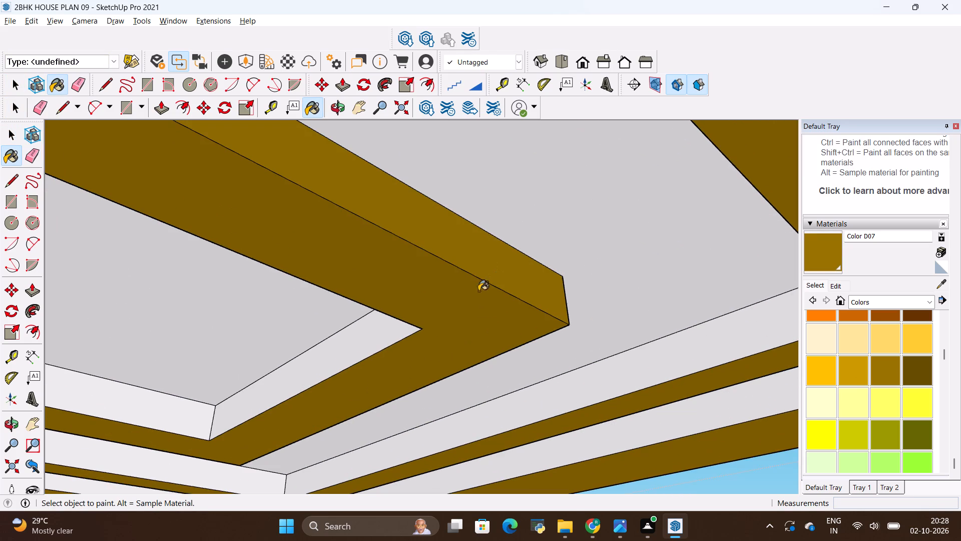
{"action": "left_click", "coordinate": [391, 332]}
{"action": "scroll", "coordinate": [539, 326], "scroll_direction": "down", "scroll_amount": 5}
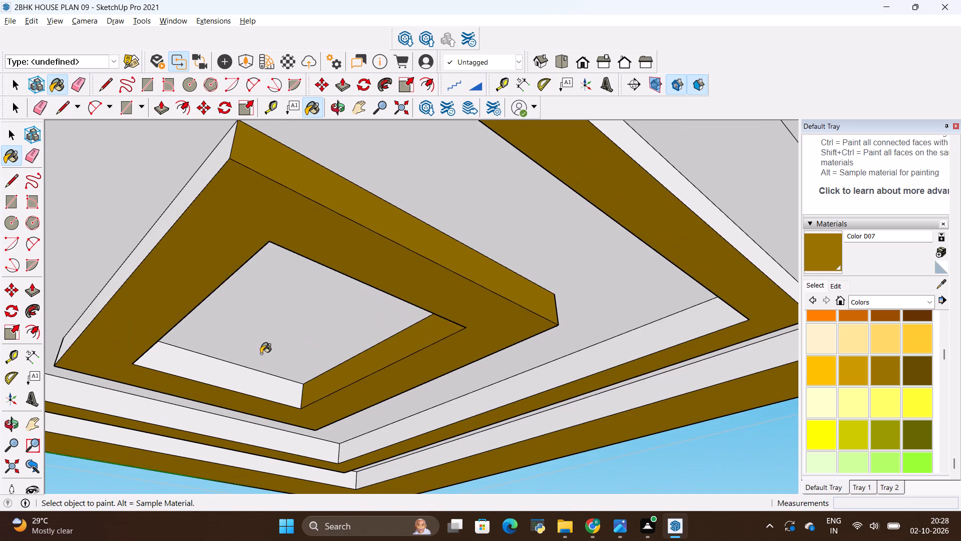
{"action": "scroll", "coordinate": [259, 377], "scroll_direction": "up", "scroll_amount": 3}
{"action": "left_click", "coordinate": [254, 391]}
{"action": "scroll", "coordinate": [474, 375], "scroll_direction": "down", "scroll_amount": 4}
{"action": "scroll", "coordinate": [248, 246], "scroll_direction": "up", "scroll_amount": 3}
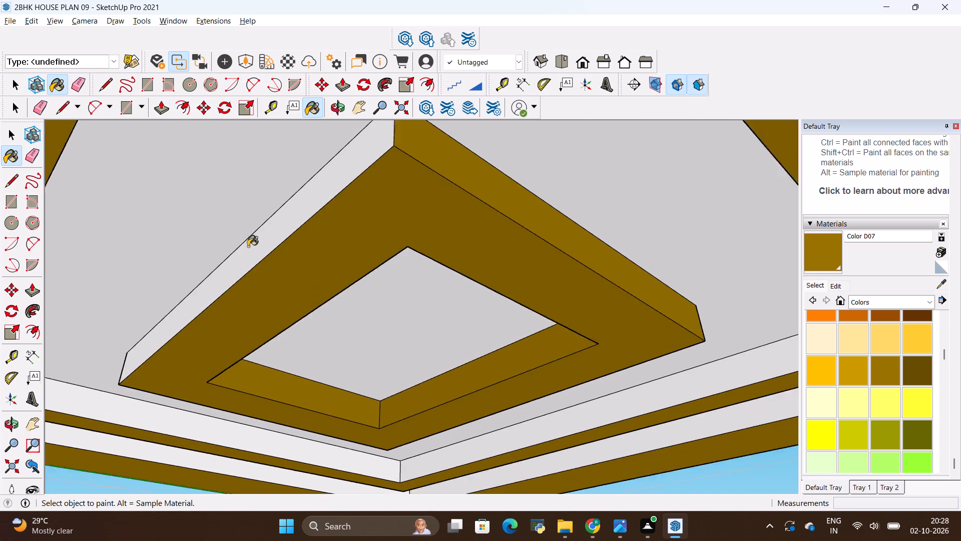
{"action": "scroll", "coordinate": [248, 246], "scroll_direction": "up", "scroll_amount": 1}
{"action": "left_click", "coordinate": [271, 246]}
{"action": "scroll", "coordinate": [316, 319], "scroll_direction": "down", "scroll_amount": 10}
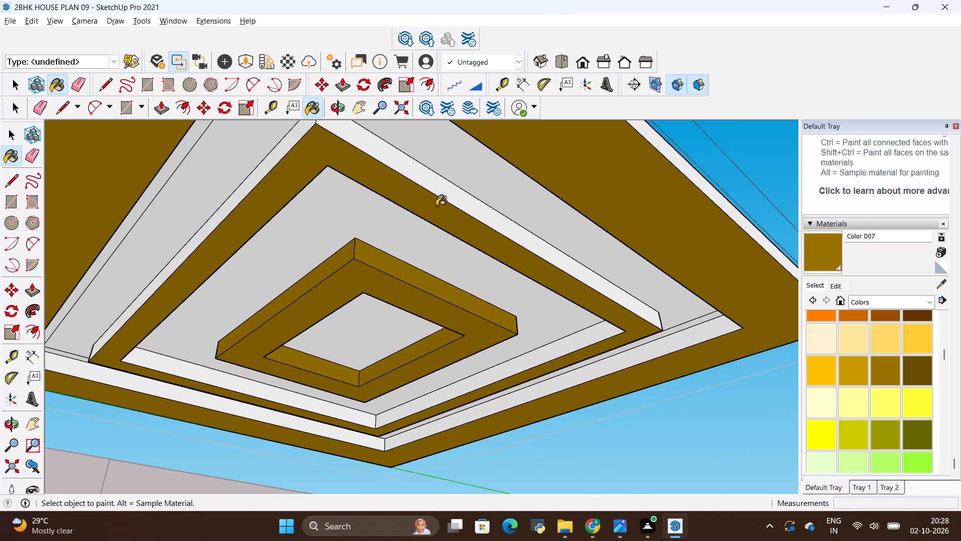
Paint the remaining two outer side faces and one inner side face of the central border with Color D07, and close the panel group.
{"action": "middle_click_drag", "start_coordinate": [448, 333], "coordinate": [197, 293]}
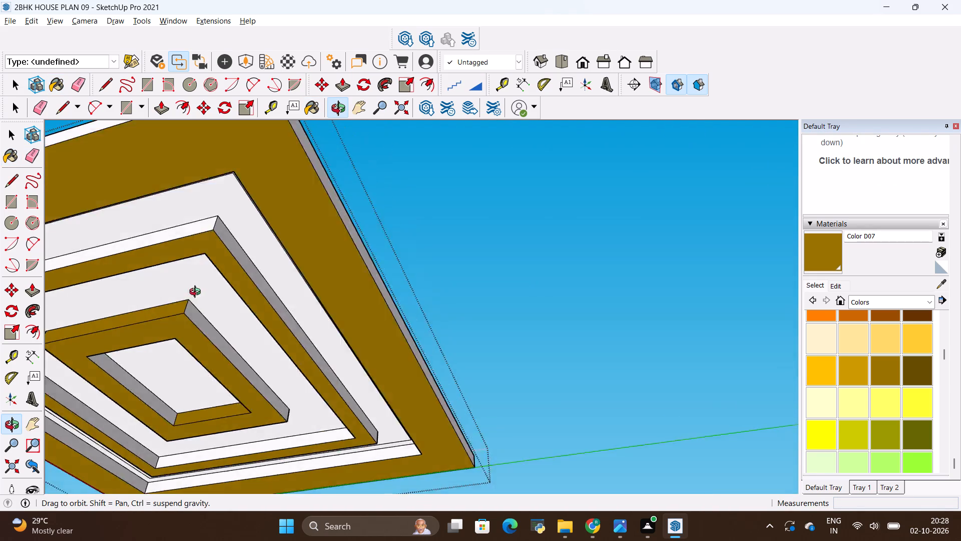
{"action": "middle_click_drag", "start_coordinate": [197, 293], "coordinate": [167, 302]}
{"action": "scroll", "coordinate": [200, 374], "scroll_direction": "up", "scroll_amount": 4}
{"action": "left_click", "coordinate": [199, 377]}
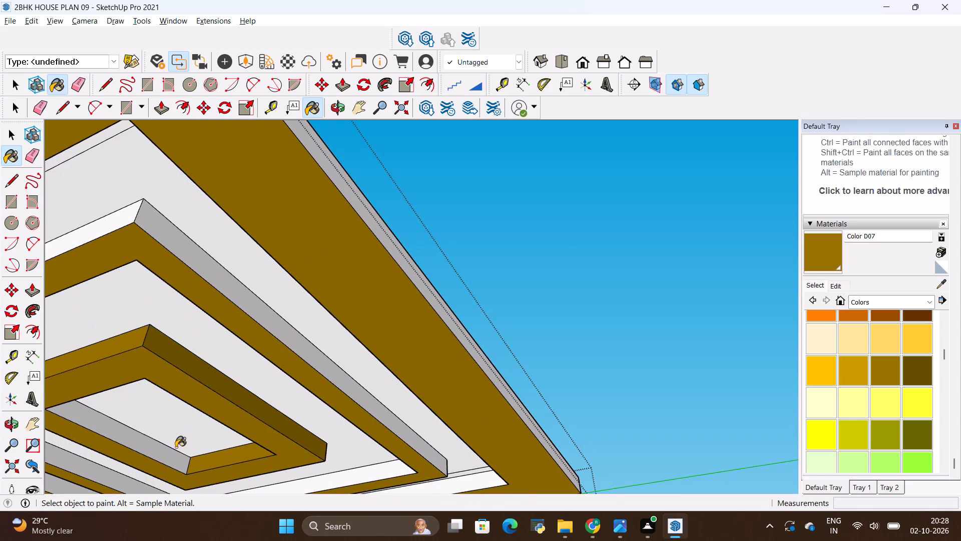
{"action": "scroll", "coordinate": [162, 462], "scroll_direction": "up", "scroll_amount": 4}
{"action": "left_click", "coordinate": [155, 457]}
{"action": "scroll", "coordinate": [519, 335], "scroll_direction": "down", "scroll_amount": 5}
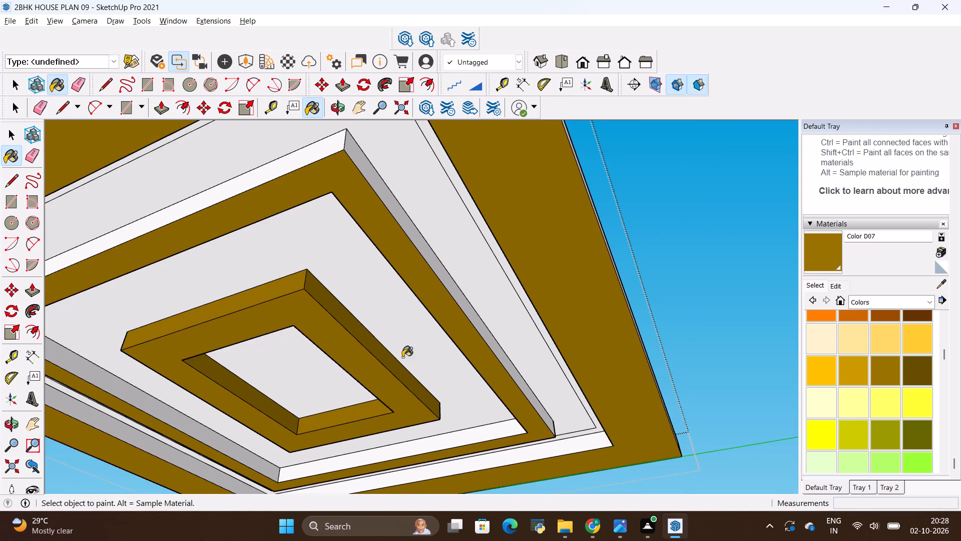
{"action": "middle_click_drag", "start_coordinate": [175, 318], "coordinate": [573, 340]}
{"action": "middle_click_drag", "start_coordinate": [349, 369], "coordinate": [580, 396]}
{"action": "scroll", "coordinate": [579, 450], "scroll_direction": "up", "scroll_amount": 3}
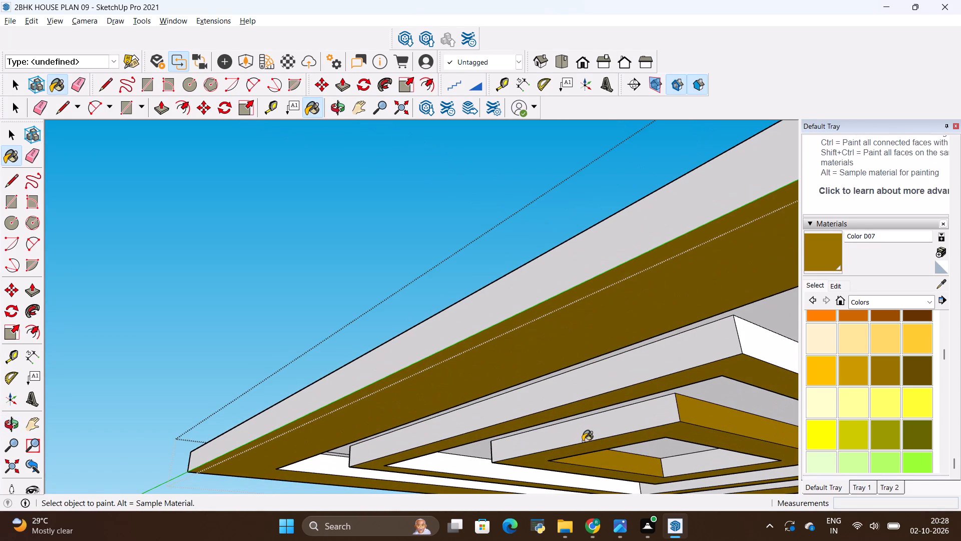
{"action": "left_click", "coordinate": [583, 441]}
{"action": "scroll", "coordinate": [490, 321], "scroll_direction": "down", "scroll_amount": 10}
{"action": "middle_click_drag", "start_coordinate": [569, 306], "coordinate": [493, 211]}
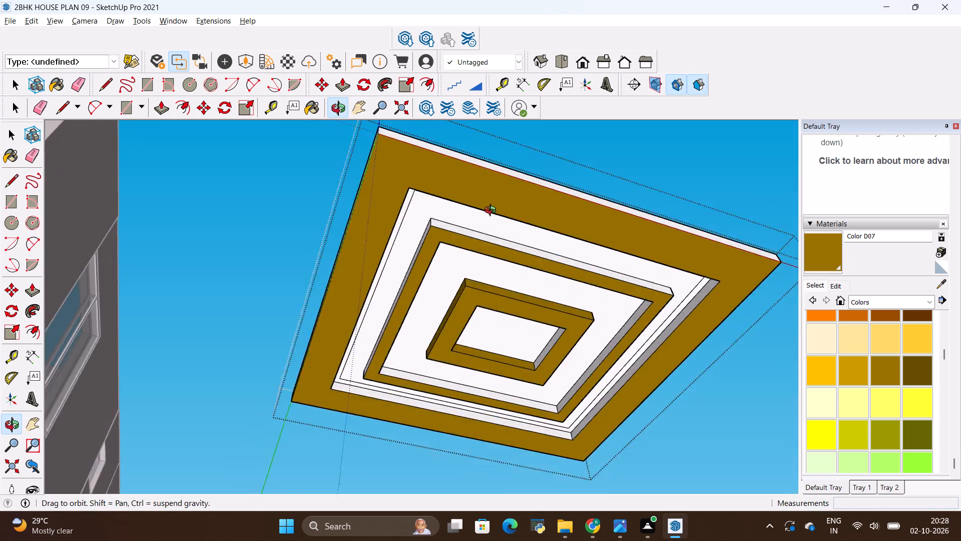
{"action": "middle_click_drag", "start_coordinate": [493, 211], "coordinate": [251, 231]}
{"action": "middle_click_drag", "start_coordinate": [464, 183], "coordinate": [299, 247]}
{"action": "scroll", "coordinate": [574, 223], "scroll_direction": "down", "scroll_amount": 5}
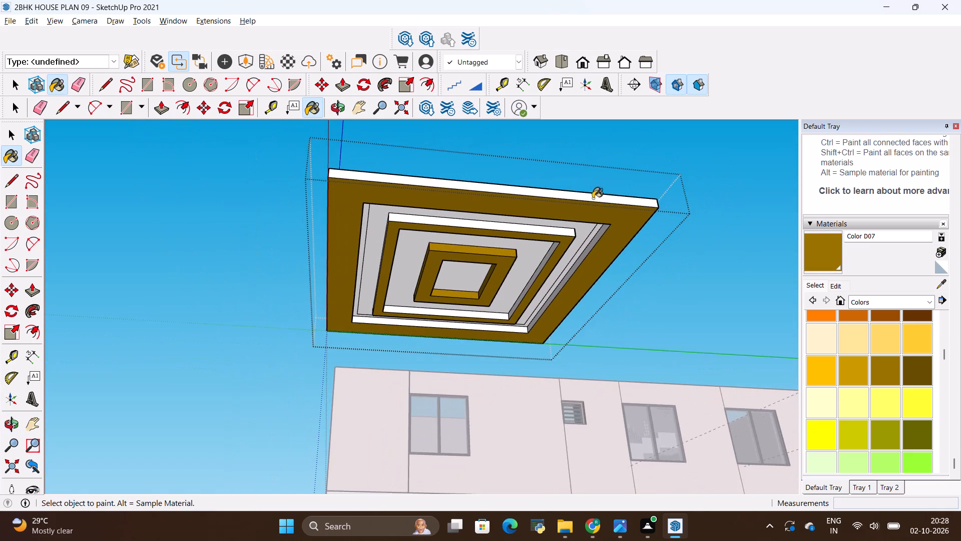
{"action": "middle_click_drag", "start_coordinate": [561, 162], "coordinate": [641, 244]}
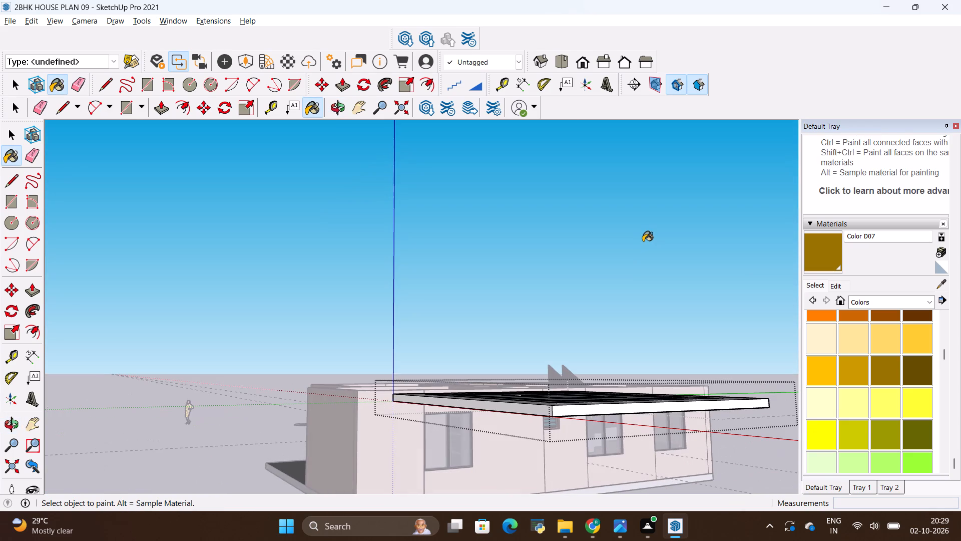
{"action": "key", "text": "space"}
{"action": "left_click", "coordinate": [643, 216]}
Move the ceiling panel group by its upper corner onto the living room, snapping it to the inner top corner of the front walls.
{"action": "scroll", "coordinate": [445, 200], "scroll_direction": "down", "scroll_amount": 4}
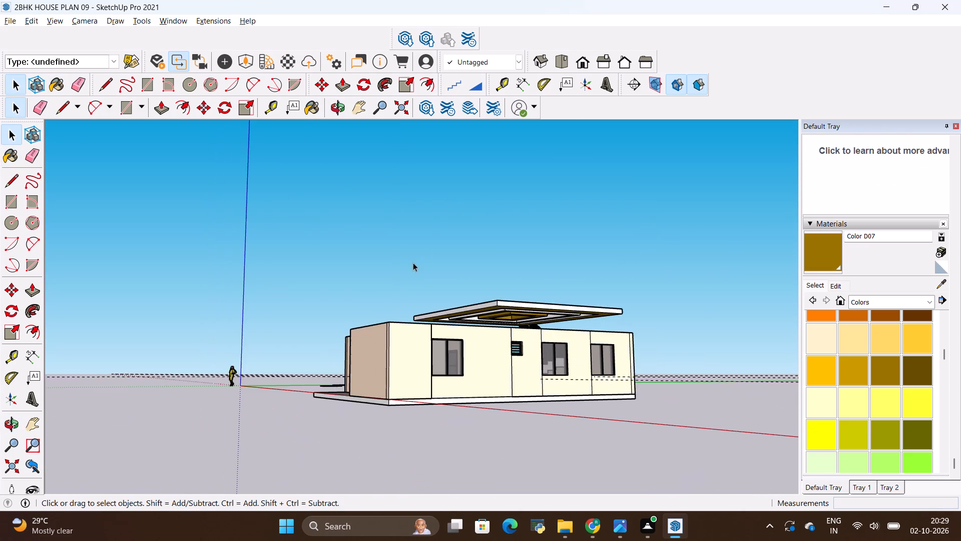
{"action": "middle_click_drag", "start_coordinate": [401, 255], "coordinate": [556, 361]}
{"action": "scroll", "coordinate": [390, 229], "scroll_direction": "down", "scroll_amount": 3}
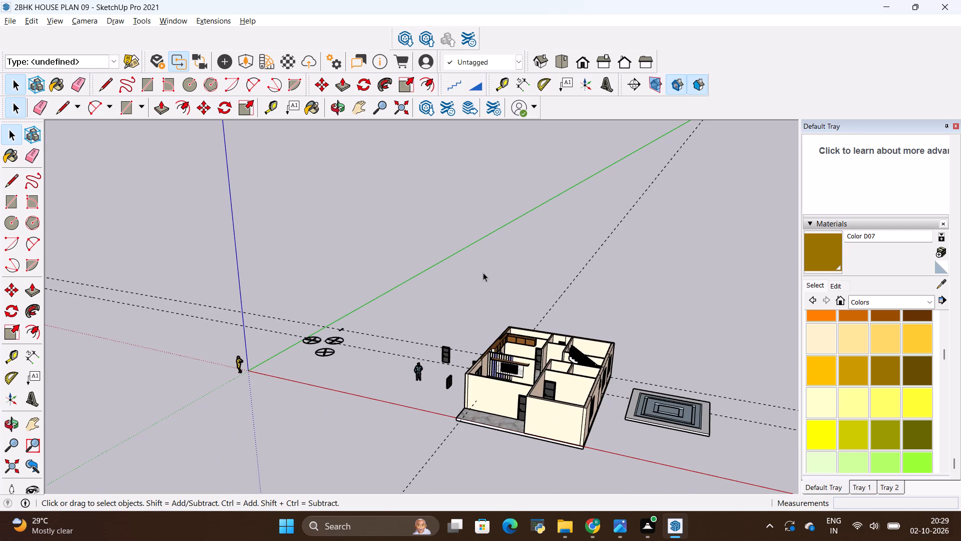
{"action": "scroll", "coordinate": [462, 214], "scroll_direction": "up", "scroll_amount": 1}
{"action": "scroll", "coordinate": [464, 216], "scroll_direction": "down", "scroll_amount": 1}
{"action": "scroll", "coordinate": [634, 413], "scroll_direction": "up", "scroll_amount": 13}
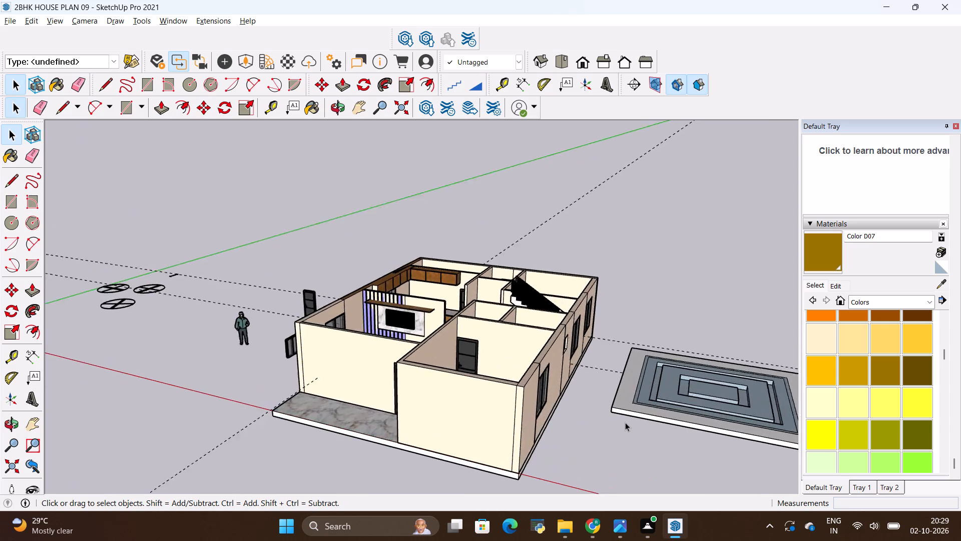
{"action": "scroll", "coordinate": [625, 422], "scroll_direction": "up", "scroll_amount": 3}
{"action": "key", "text": "space"}
{"action": "left_click", "coordinate": [620, 373]}
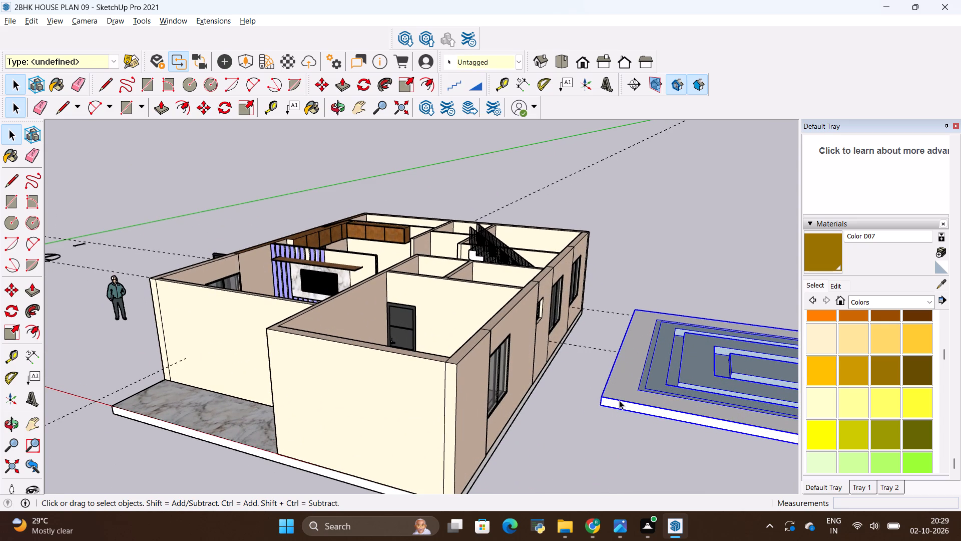
{"action": "key", "text": "m"}
{"action": "scroll", "coordinate": [618, 409], "scroll_direction": "up", "scroll_amount": 6}
{"action": "left_click", "coordinate": [592, 392]}
{"action": "scroll", "coordinate": [631, 353], "scroll_direction": "down", "scroll_amount": 5}
{"action": "scroll", "coordinate": [232, 260], "scroll_direction": "up", "scroll_amount": 3}
{"action": "scroll", "coordinate": [259, 391], "scroll_direction": "up", "scroll_amount": 1}
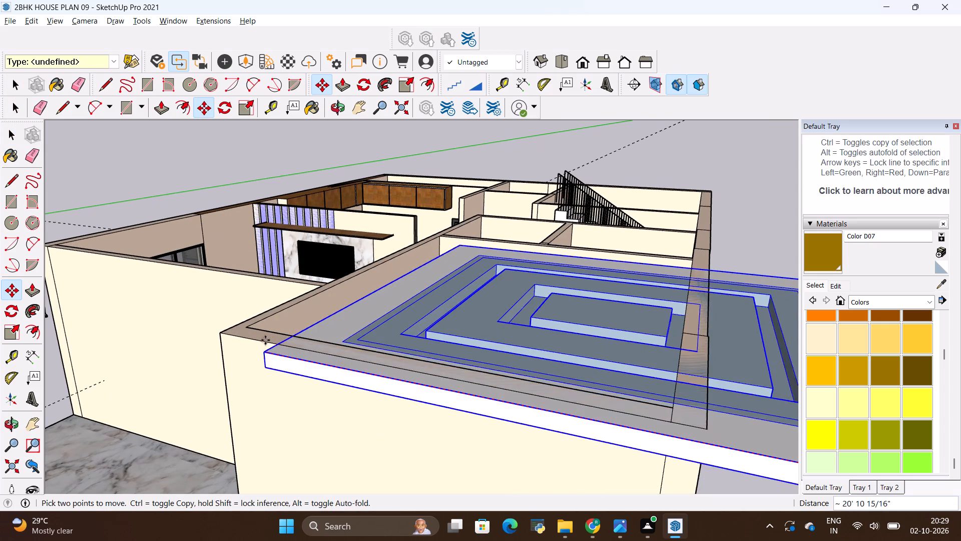
{"action": "middle_click_drag", "start_coordinate": [249, 325], "coordinate": [249, 329]}
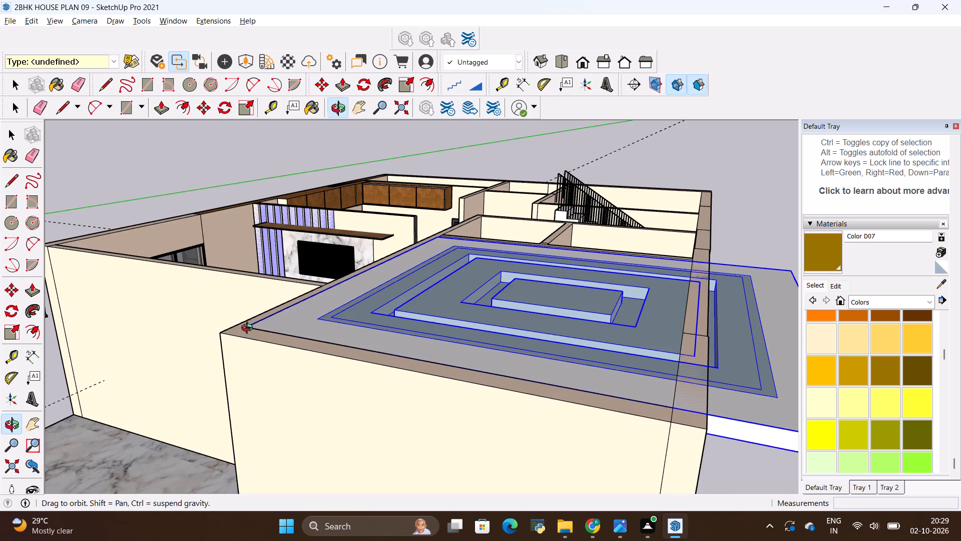
{"action": "middle_click_drag", "start_coordinate": [249, 329], "coordinate": [324, 467]}
{"action": "scroll", "coordinate": [437, 298], "scroll_direction": "down", "scroll_amount": 4}
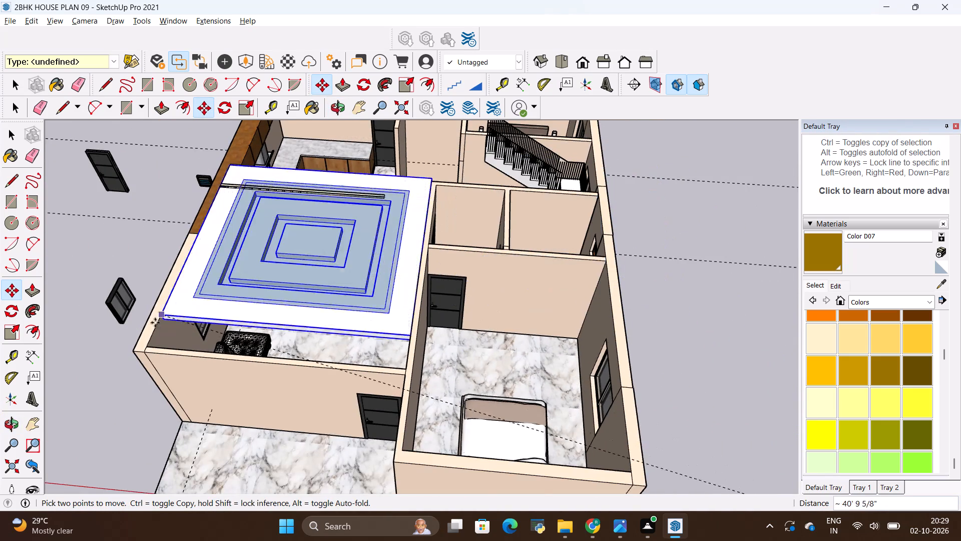
{"action": "scroll", "coordinate": [150, 327], "scroll_direction": "up", "scroll_amount": 4}
{"action": "left_click", "coordinate": [149, 350]}
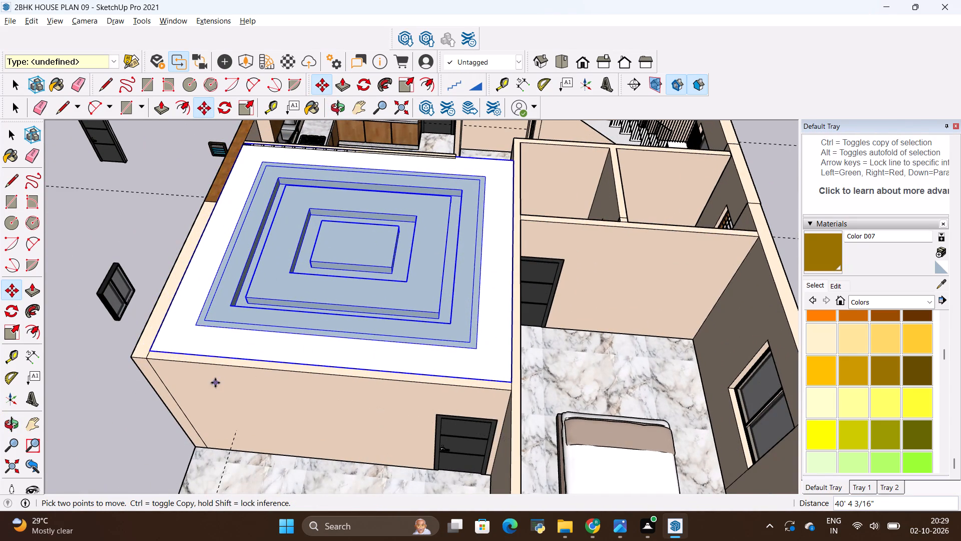
{"action": "scroll", "coordinate": [215, 383], "scroll_direction": "down", "scroll_amount": 4}
{"action": "key", "text": "space"}
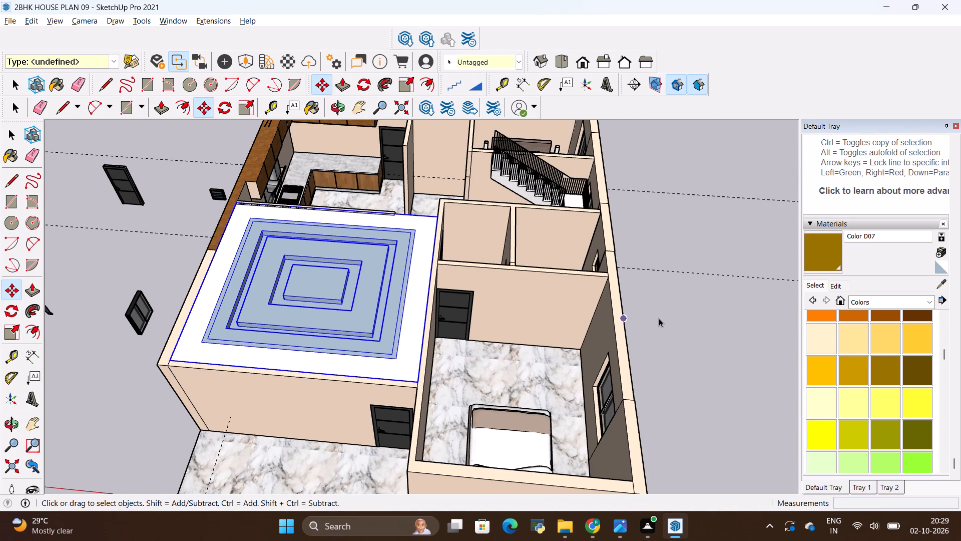
{"action": "left_click", "coordinate": [659, 318]}
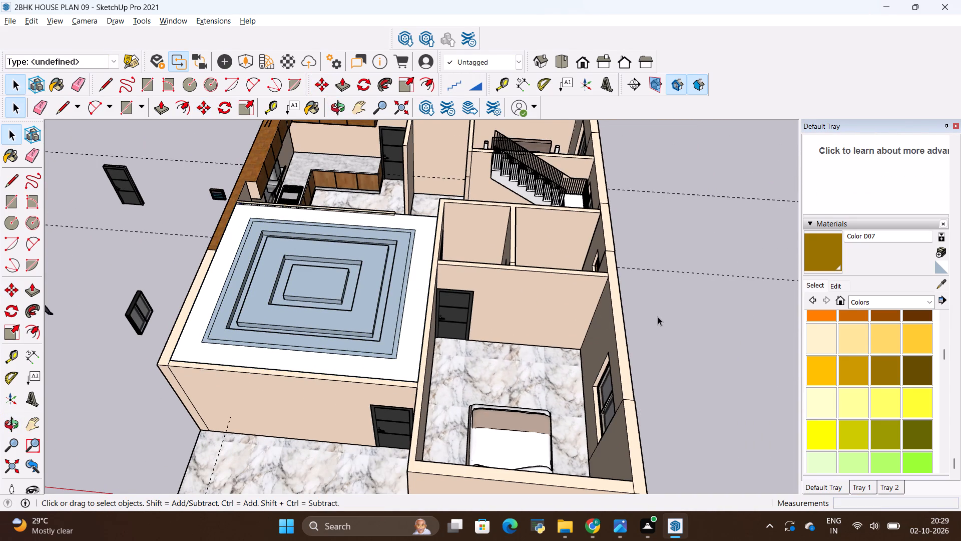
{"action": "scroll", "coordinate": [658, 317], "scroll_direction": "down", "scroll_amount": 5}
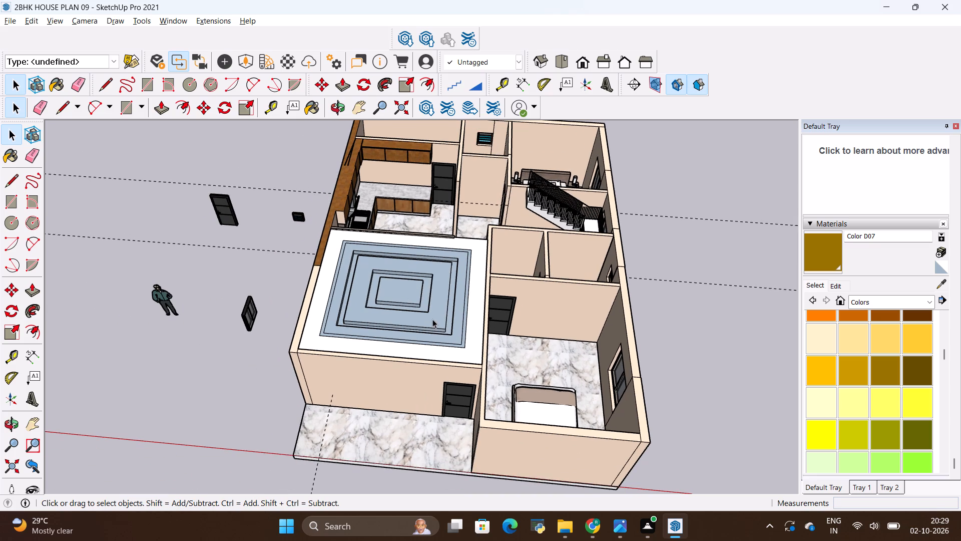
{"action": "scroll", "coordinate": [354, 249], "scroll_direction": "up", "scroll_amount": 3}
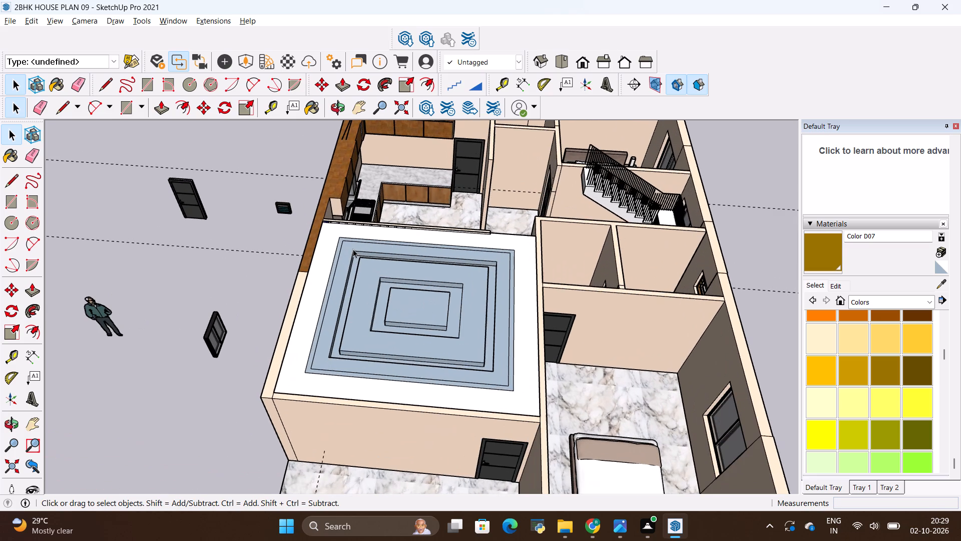
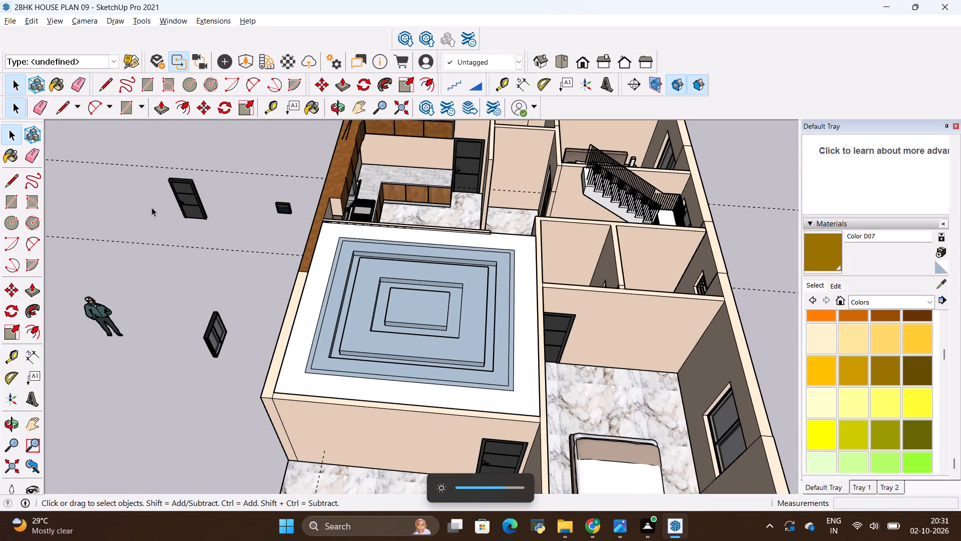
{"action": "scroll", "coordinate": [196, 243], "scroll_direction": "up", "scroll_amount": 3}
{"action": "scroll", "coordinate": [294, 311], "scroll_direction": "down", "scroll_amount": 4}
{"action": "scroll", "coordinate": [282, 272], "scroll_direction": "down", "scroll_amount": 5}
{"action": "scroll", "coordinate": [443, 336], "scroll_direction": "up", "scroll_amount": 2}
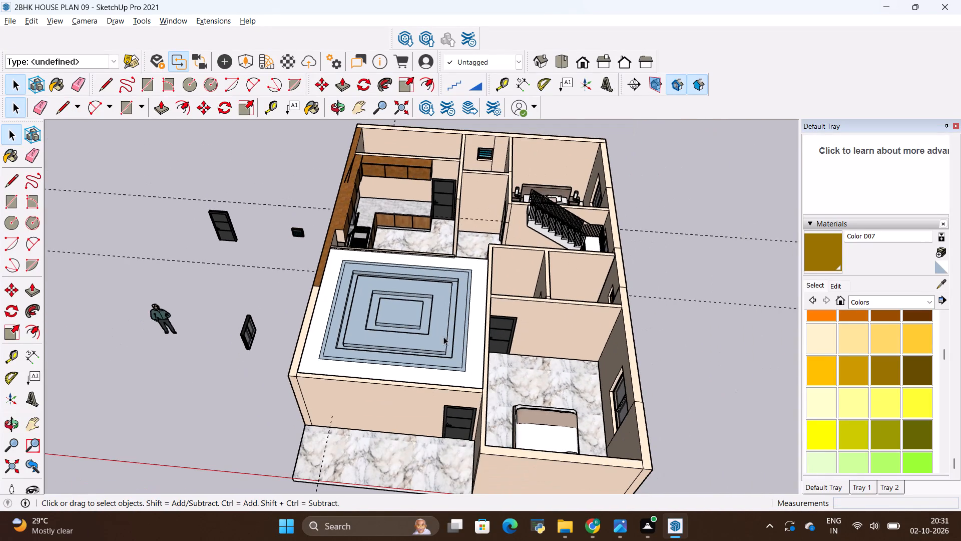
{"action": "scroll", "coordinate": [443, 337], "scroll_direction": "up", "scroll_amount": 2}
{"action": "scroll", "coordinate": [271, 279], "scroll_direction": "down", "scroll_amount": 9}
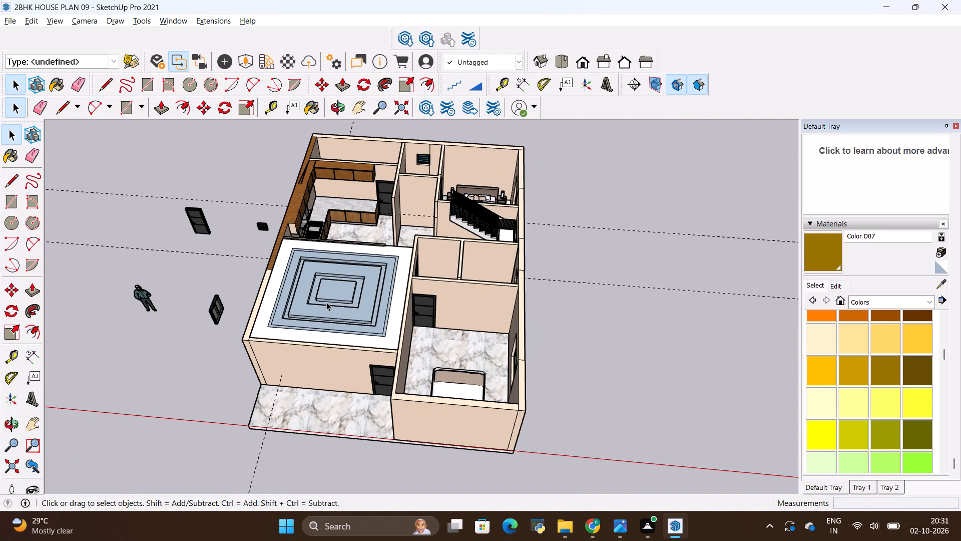
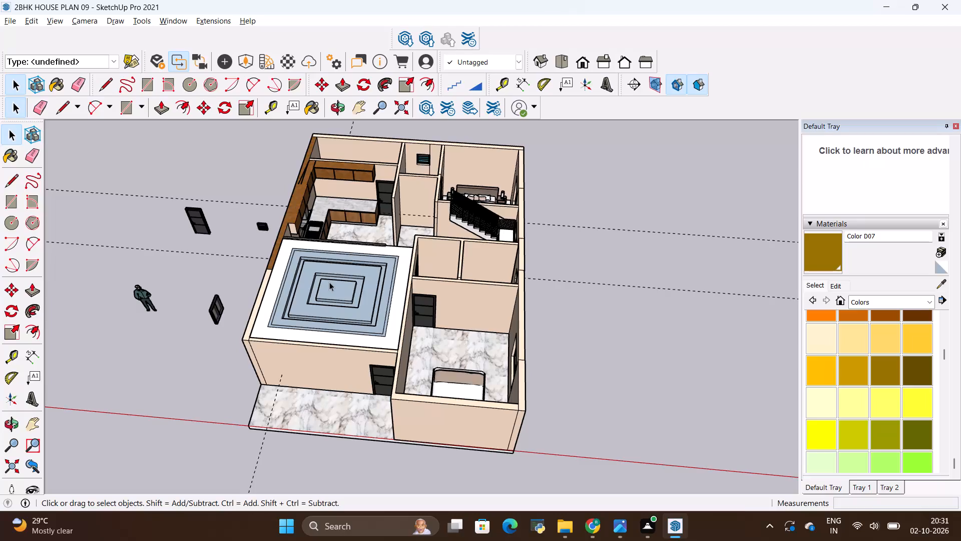
Draw a rectangle about 16' by 13' across the top of the front bedroom, between the inner wall corners.
{"action": "scroll", "coordinate": [405, 383], "scroll_direction": "up", "scroll_amount": 3}
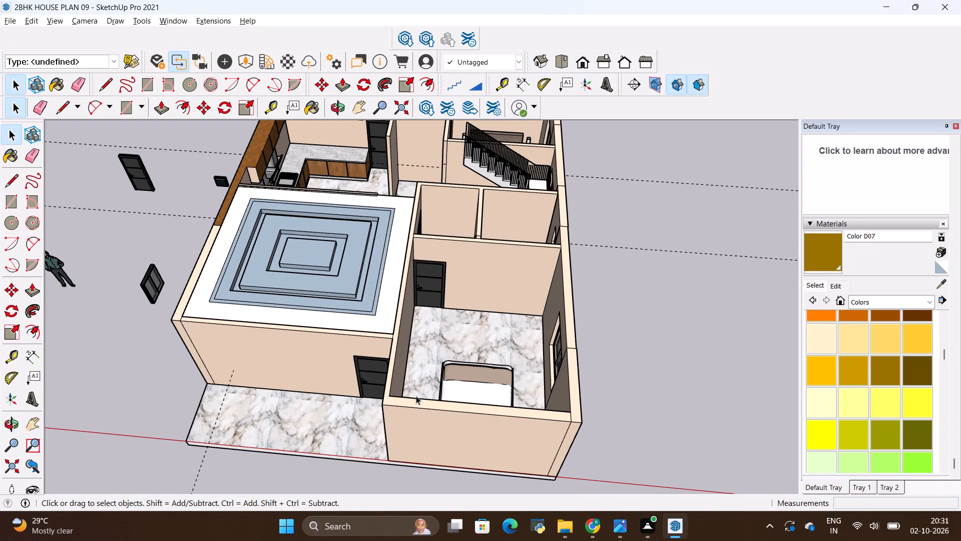
{"action": "key", "text": "r"}
{"action": "scroll", "coordinate": [406, 407], "scroll_direction": "up", "scroll_amount": 3}
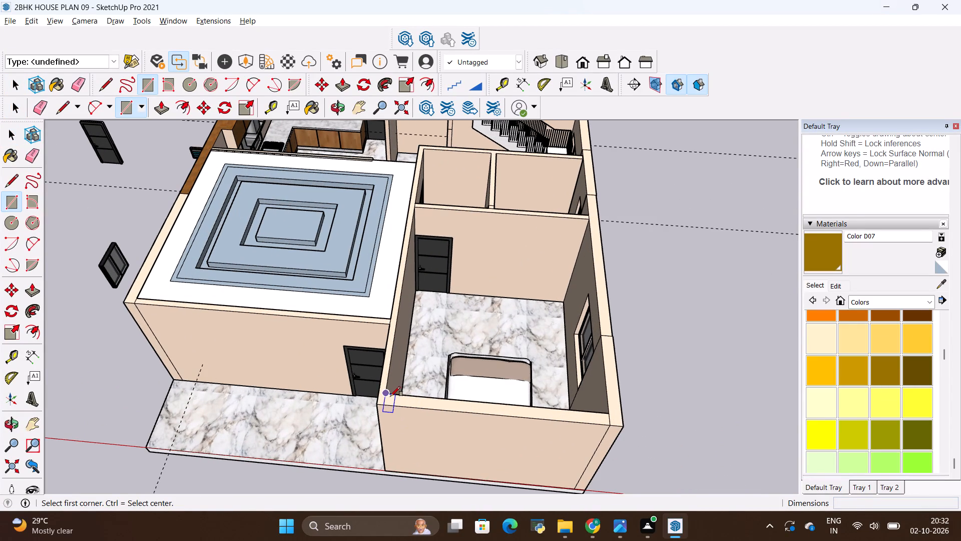
{"action": "left_click", "coordinate": [390, 396]}
{"action": "left_click", "coordinate": [590, 222]}
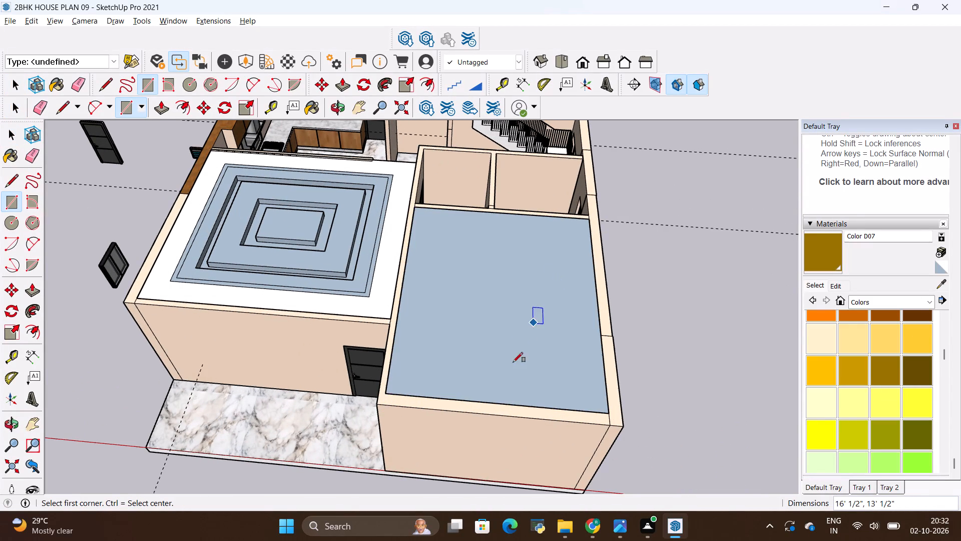
{"action": "key", "text": "space"}
Move the bedroom ceiling rectangle about 33' 5" sideways, out of the room to clear space beside the house.
{"action": "double_click", "coordinate": [498, 386]}
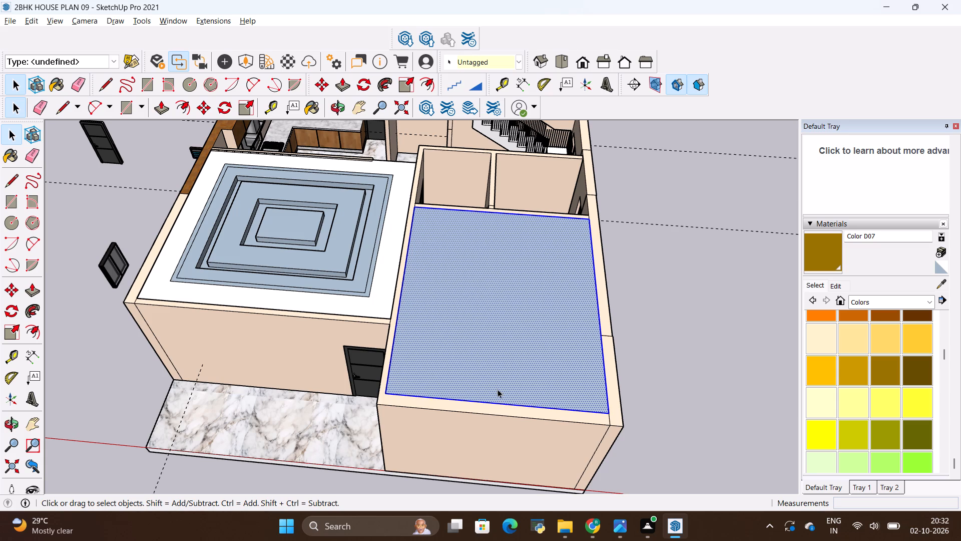
{"action": "key", "text": "m"}
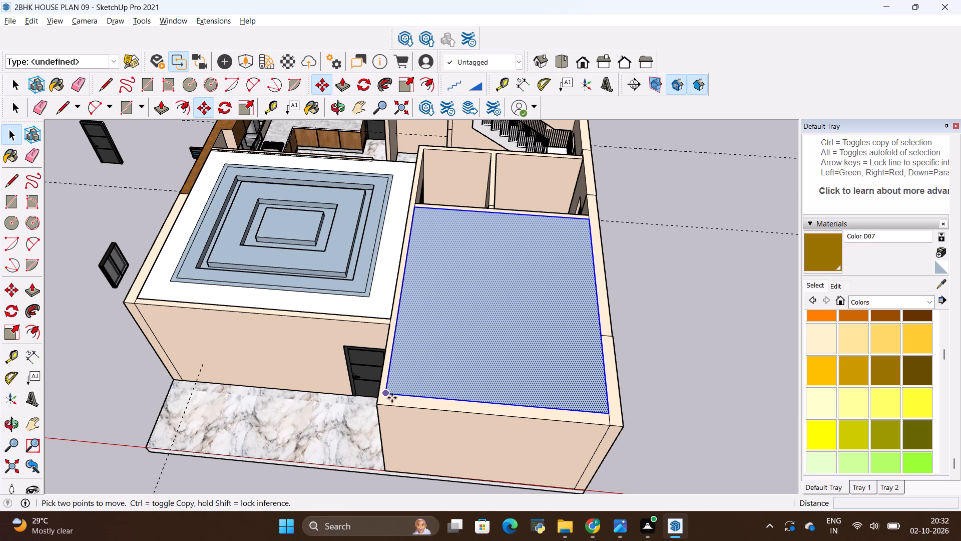
{"action": "left_click", "coordinate": [391, 394]}
{"action": "scroll", "coordinate": [536, 350], "scroll_direction": "down", "scroll_amount": 9}
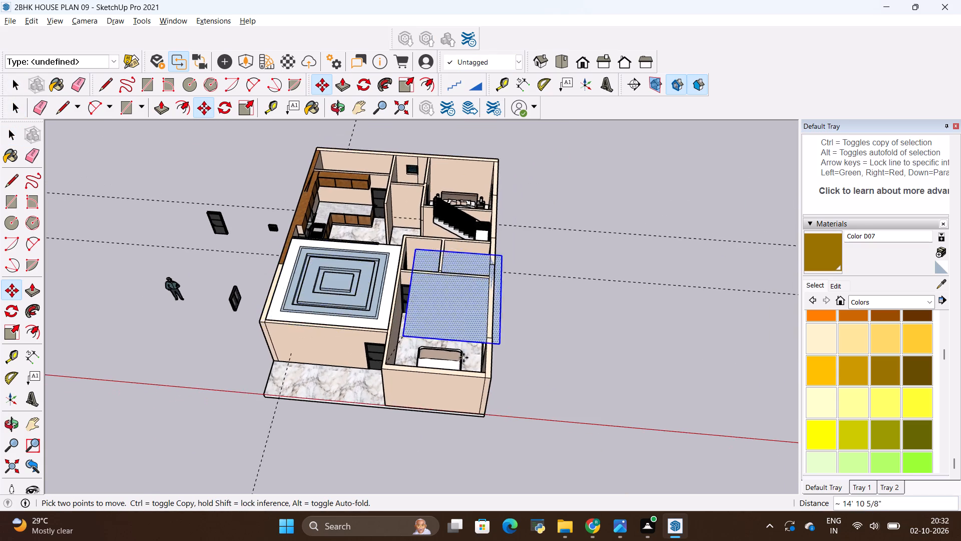
{"action": "middle_click_drag", "start_coordinate": [463, 357], "coordinate": [446, 236]}
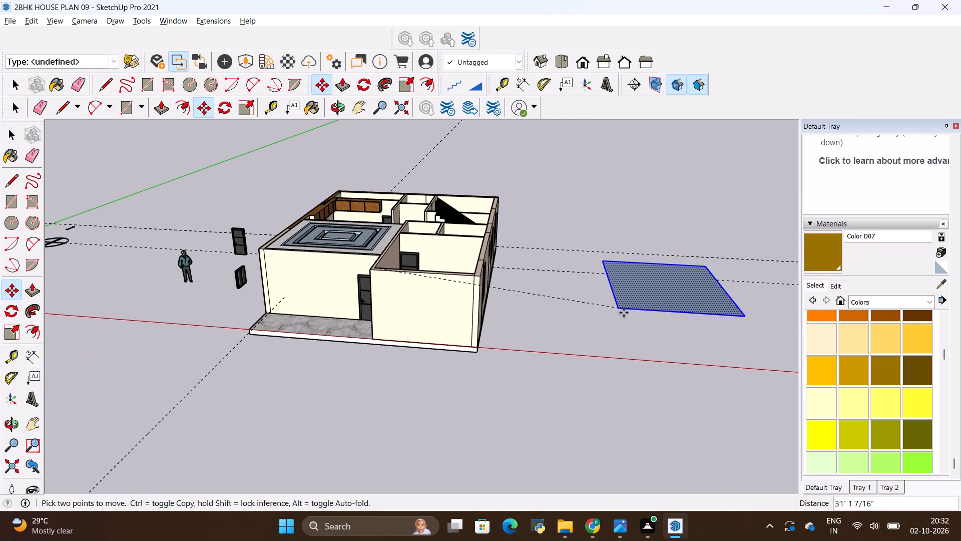
{"action": "left_click", "coordinate": [643, 280]}
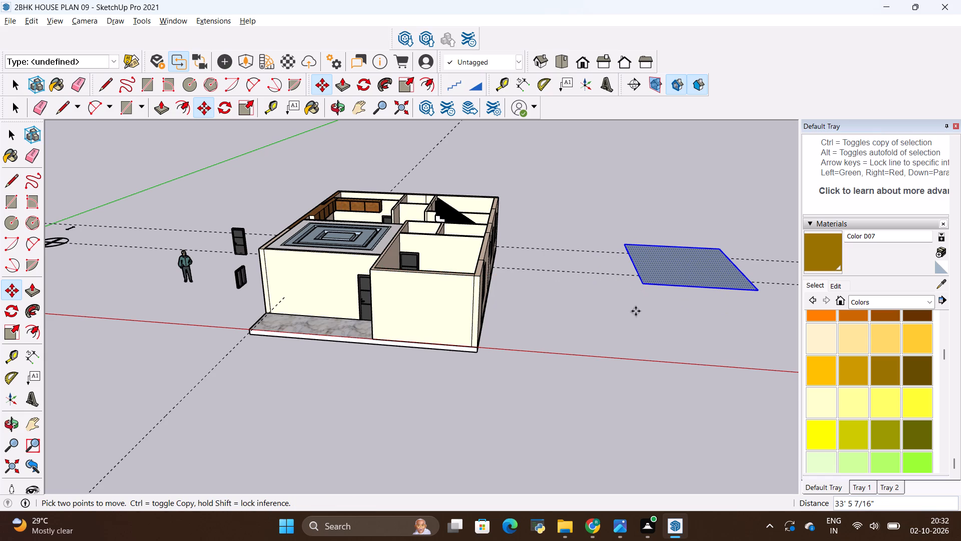
Raise the ceiling rectangle straight up along the vertical axis, well above the level of the house walls.
{"action": "left_click", "coordinate": [645, 285]}
{"action": "key", "text": "Up"}
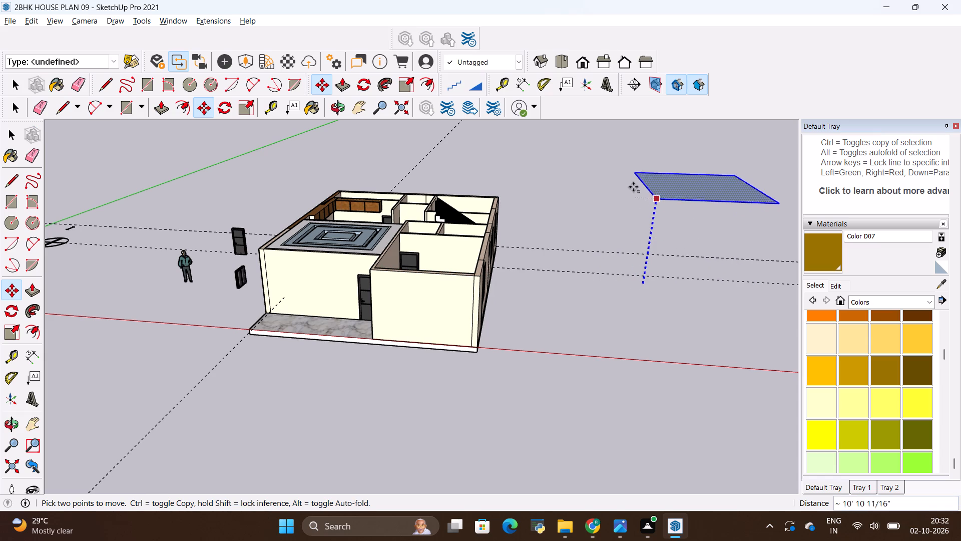
{"action": "left_click", "coordinate": [633, 180]}
{"action": "scroll", "coordinate": [644, 291], "scroll_direction": "down", "scroll_amount": 5}
{"action": "middle_click_drag", "start_coordinate": [631, 321], "coordinate": [480, 205]}
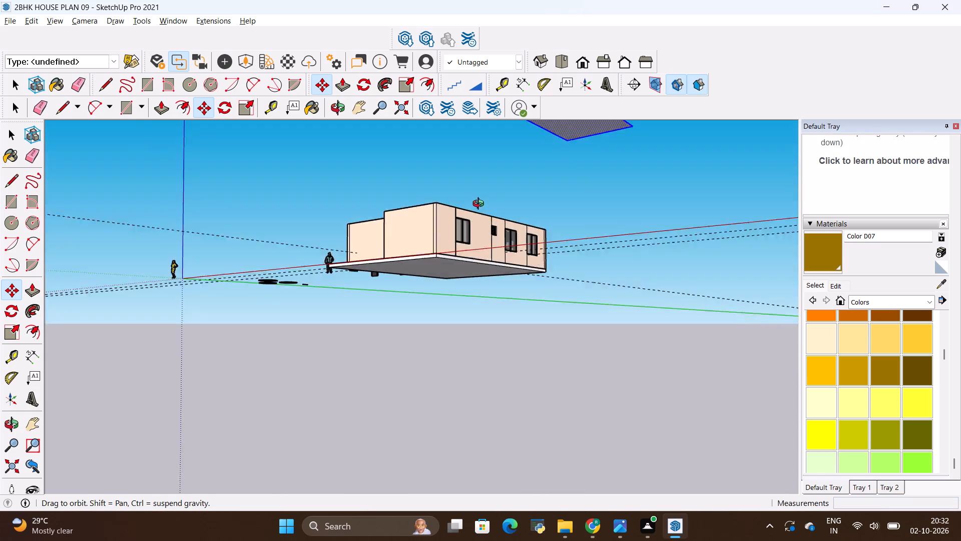
{"action": "middle_click_drag", "start_coordinate": [480, 205], "coordinate": [468, 231]}
{"action": "scroll", "coordinate": [468, 241], "scroll_direction": "down", "scroll_amount": 5}
{"action": "scroll", "coordinate": [511, 148], "scroll_direction": "up", "scroll_amount": 14}
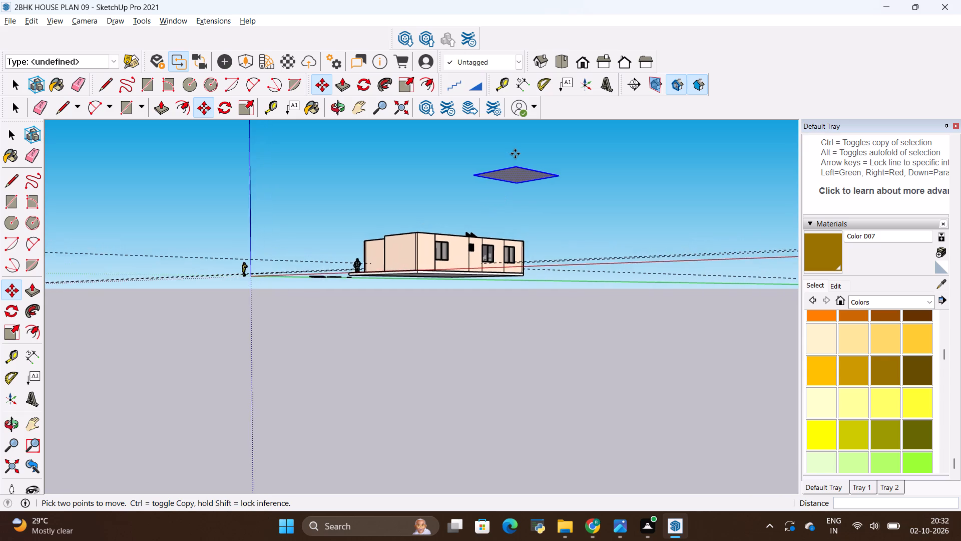
{"action": "scroll", "coordinate": [515, 154], "scroll_direction": "up", "scroll_amount": 20}
{"action": "scroll", "coordinate": [515, 154], "scroll_direction": "up", "scroll_amount": 10}
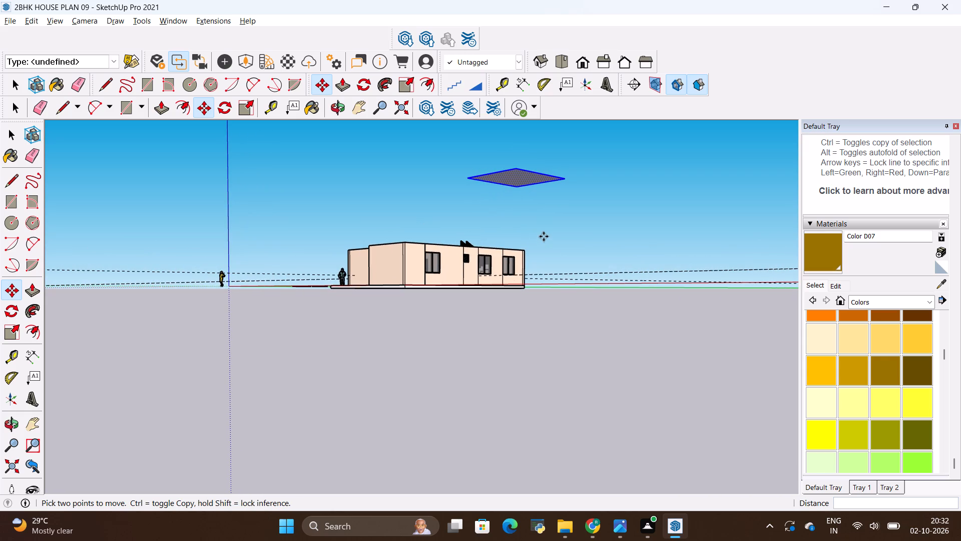
{"action": "key", "text": "space"}
Offset the ceiling rectangle's outer outline inward by 2' on its underside.
{"action": "scroll", "coordinate": [522, 166], "scroll_direction": "up", "scroll_amount": 12}
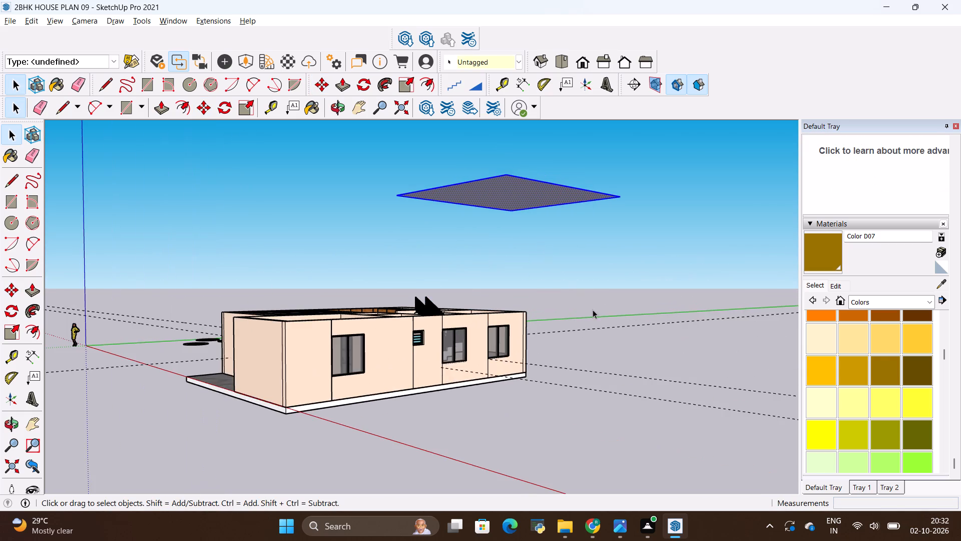
{"action": "middle_click_drag", "start_coordinate": [593, 310], "coordinate": [575, 240]}
{"action": "scroll", "coordinate": [569, 302], "scroll_direction": "down", "scroll_amount": 20}
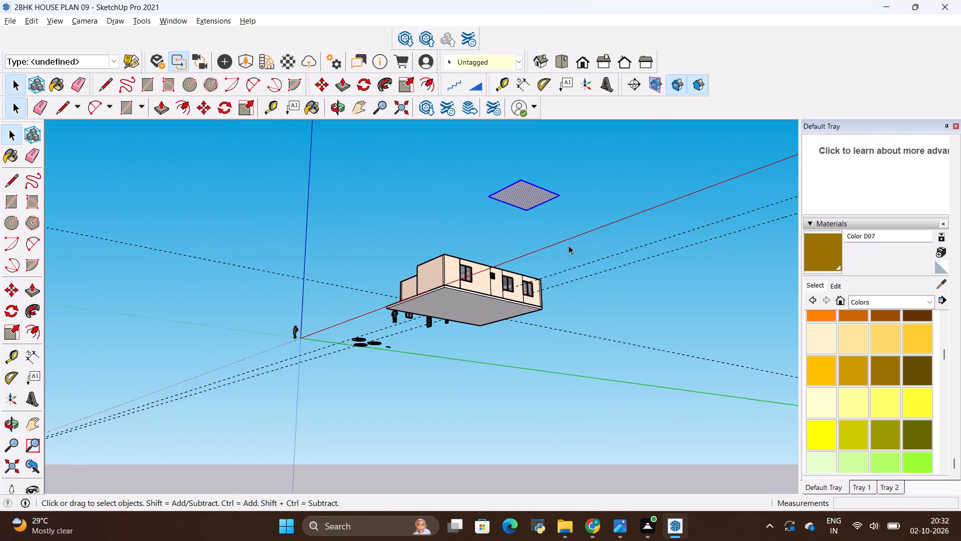
{"action": "scroll", "coordinate": [530, 143], "scroll_direction": "up", "scroll_amount": 20}
{"action": "scroll", "coordinate": [530, 143], "scroll_direction": "up", "scroll_amount": 4}
{"action": "middle_click_drag", "start_coordinate": [569, 276], "coordinate": [554, 244]}
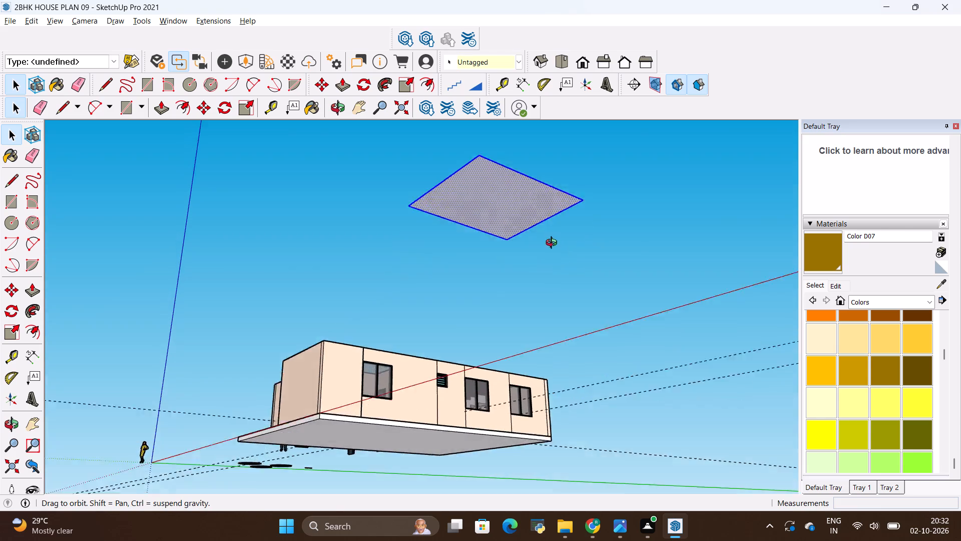
{"action": "middle_click_drag", "start_coordinate": [554, 244], "coordinate": [552, 240]}
{"action": "scroll", "coordinate": [544, 267], "scroll_direction": "down", "scroll_amount": 6}
{"action": "scroll", "coordinate": [519, 140], "scroll_direction": "up", "scroll_amount": 14}
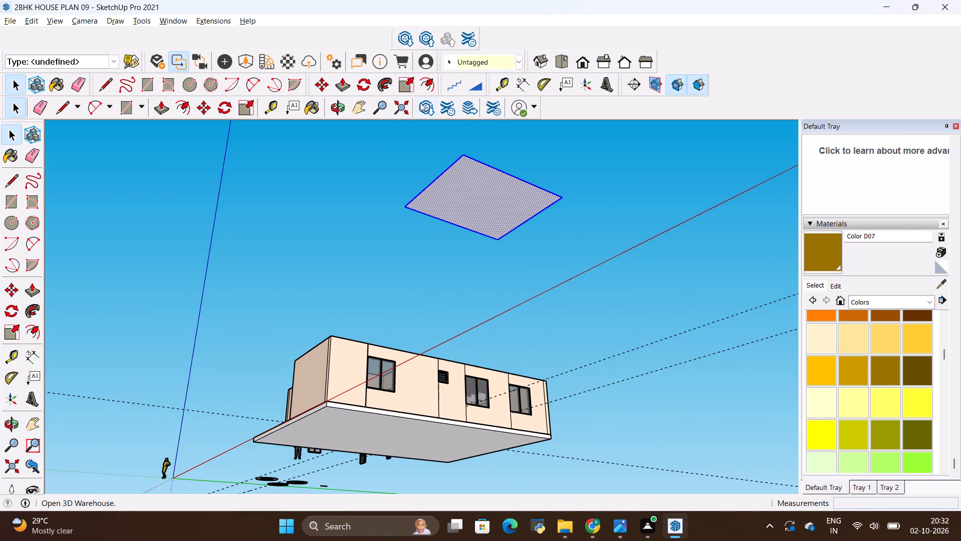
{"action": "scroll", "coordinate": [420, 103], "scroll_direction": "up", "scroll_amount": 7}
{"action": "scroll", "coordinate": [418, 159], "scroll_direction": "up", "scroll_amount": 8}
{"action": "scroll", "coordinate": [506, 173], "scroll_direction": "up", "scroll_amount": 1}
{"action": "middle_click_drag", "start_coordinate": [506, 173], "coordinate": [462, 166]}
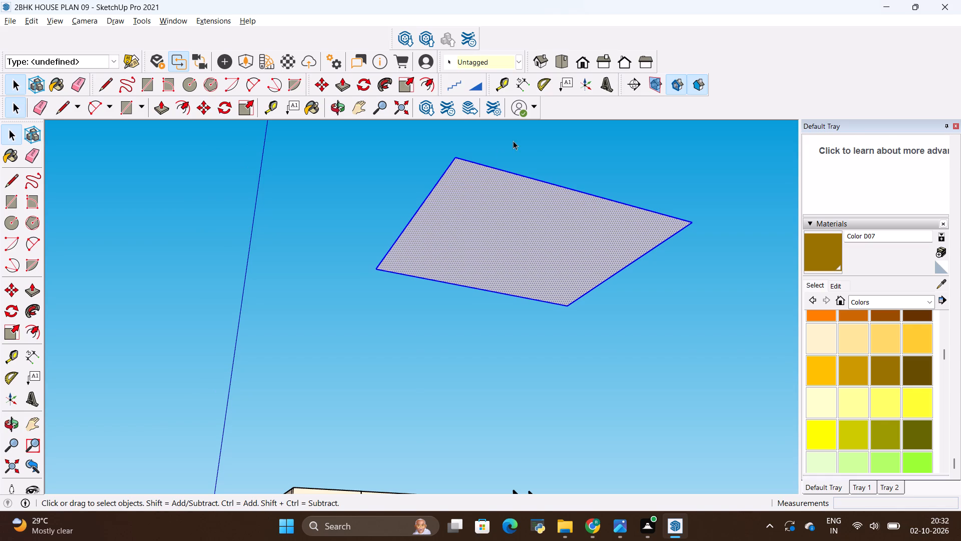
{"action": "scroll", "coordinate": [527, 134], "scroll_direction": "up", "scroll_amount": 2}
{"action": "scroll", "coordinate": [523, 191], "scroll_direction": "down", "scroll_amount": 2}
{"action": "middle_click_drag", "start_coordinate": [553, 236], "coordinate": [556, 192]}
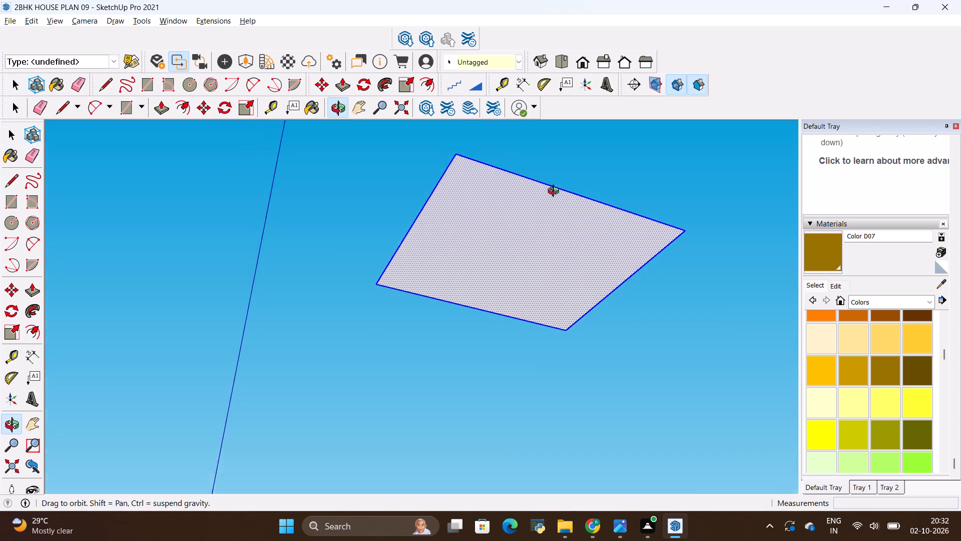
{"action": "middle_click_drag", "start_coordinate": [556, 192], "coordinate": [554, 178]}
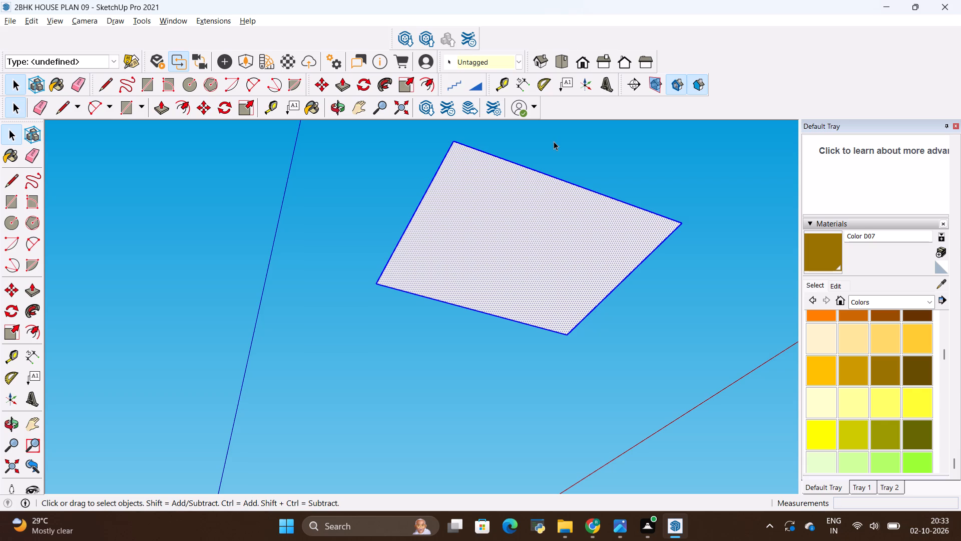
{"action": "left_click", "coordinate": [425, 88]}
{"action": "left_click", "coordinate": [464, 223]}
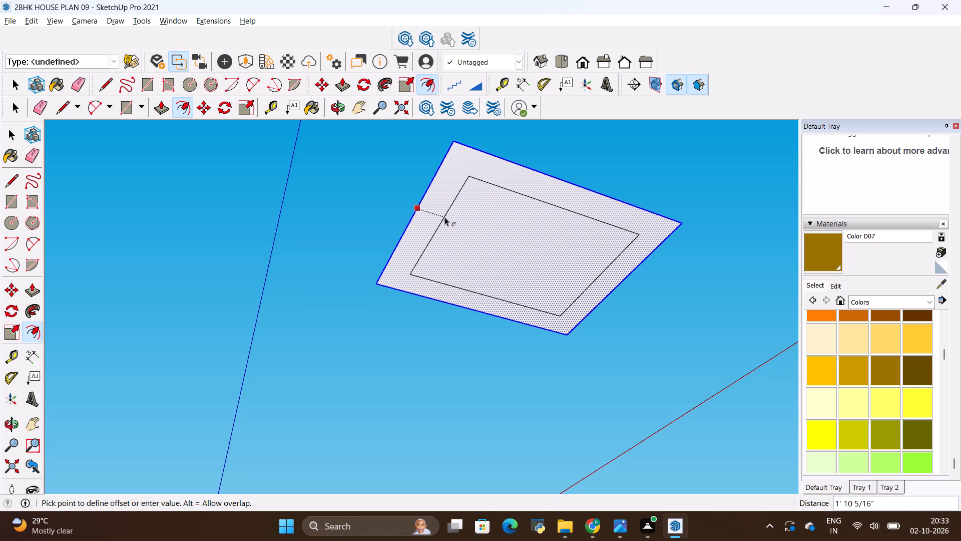
{"action": "key", "text": "BackSpace"}
{"action": "type", "text": "2'"}
{"action": "key", "text": "Return"}
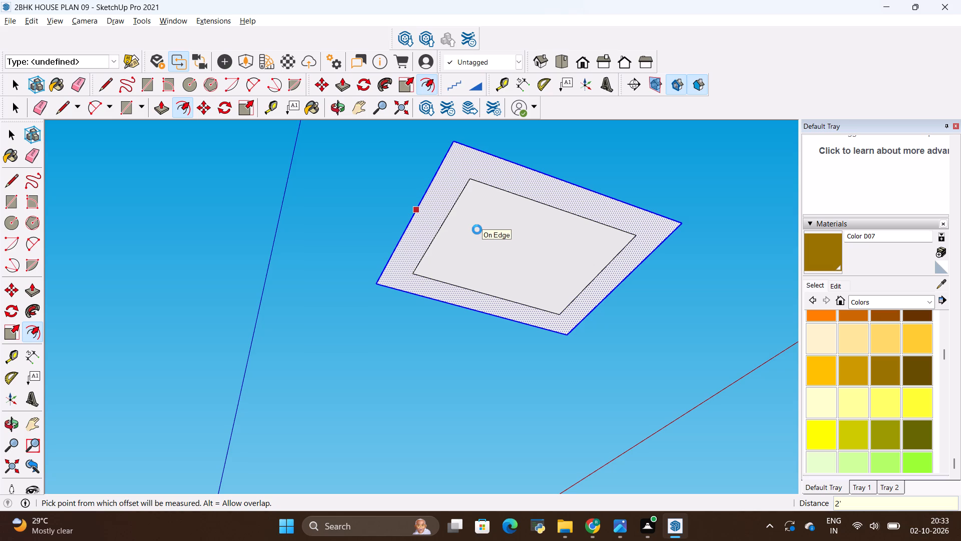
Add two more inner outlines to the ceiling panel, offset 4' and 5' inward from its outer edge.
{"action": "left_click", "coordinate": [508, 250]}
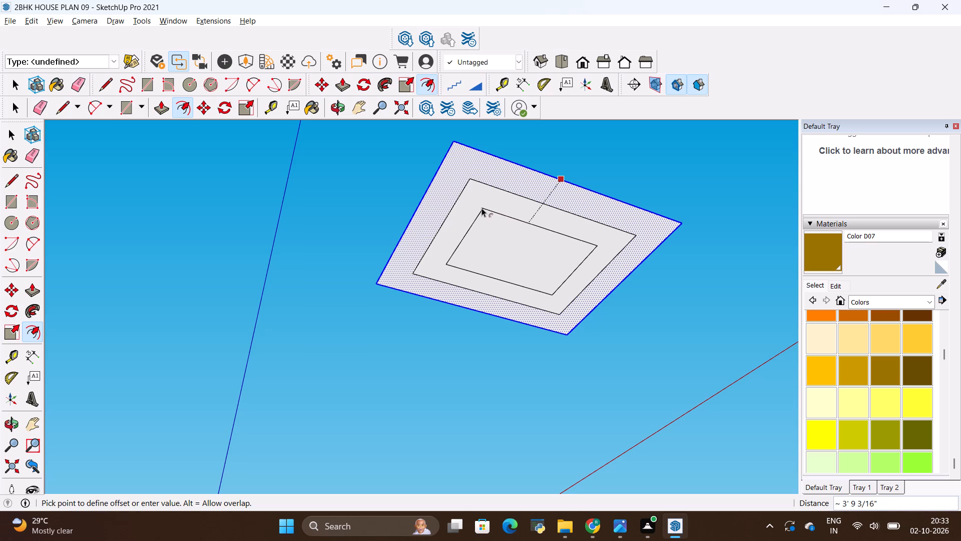
{"action": "key", "text": "BackSpace"}
{"action": "type", "text": "4'"}
{"action": "key", "text": "Return"}
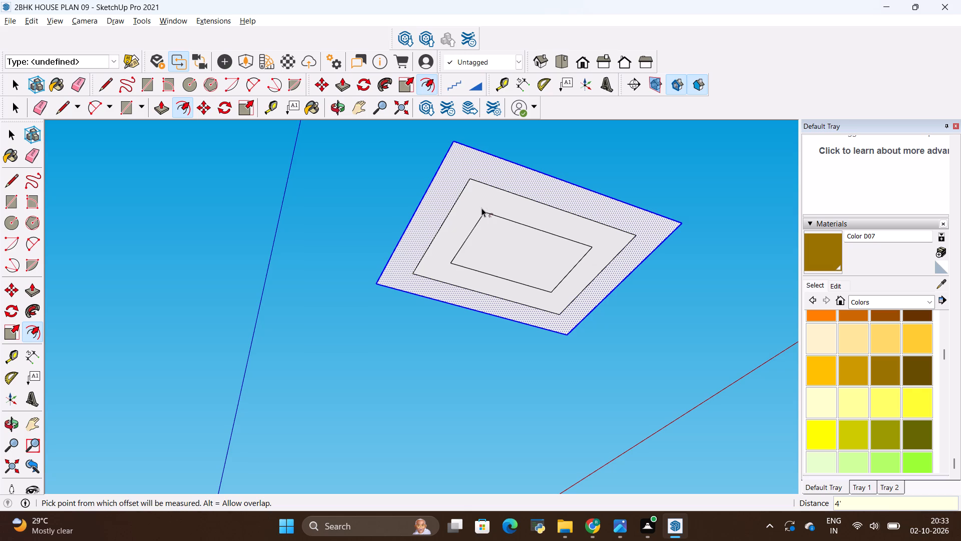
{"action": "left_click", "coordinate": [490, 246]}
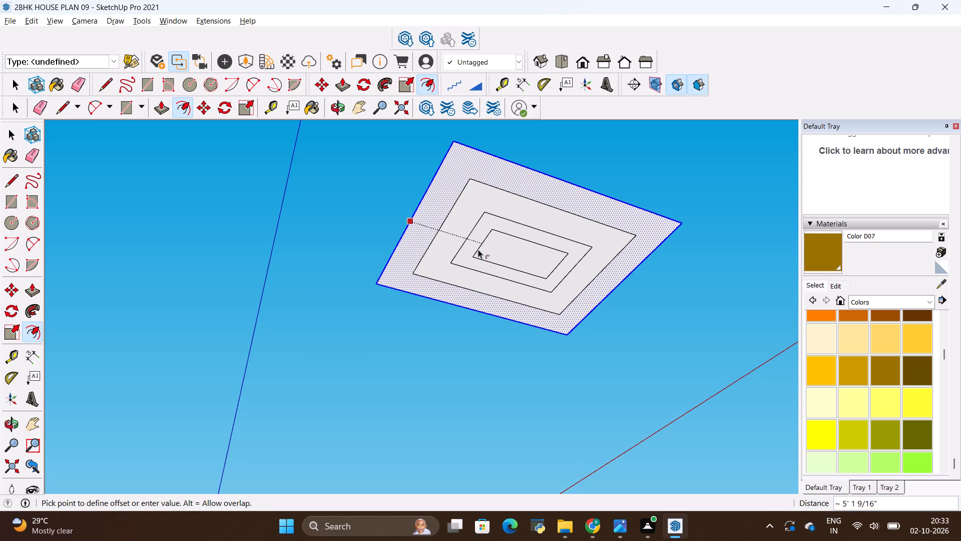
{"action": "key", "text": "BackSpace"}
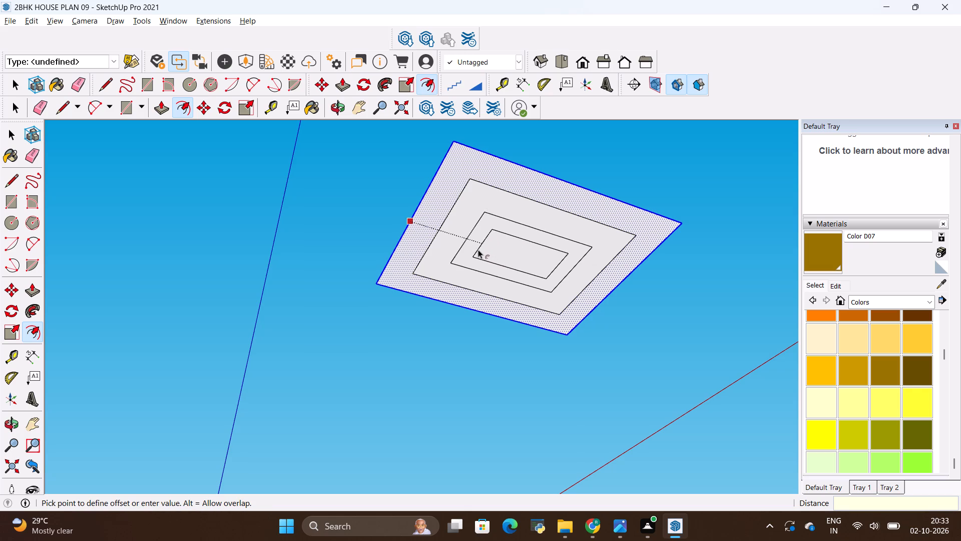
{"action": "type", "text": "5'"}
{"action": "key", "text": "Return"}
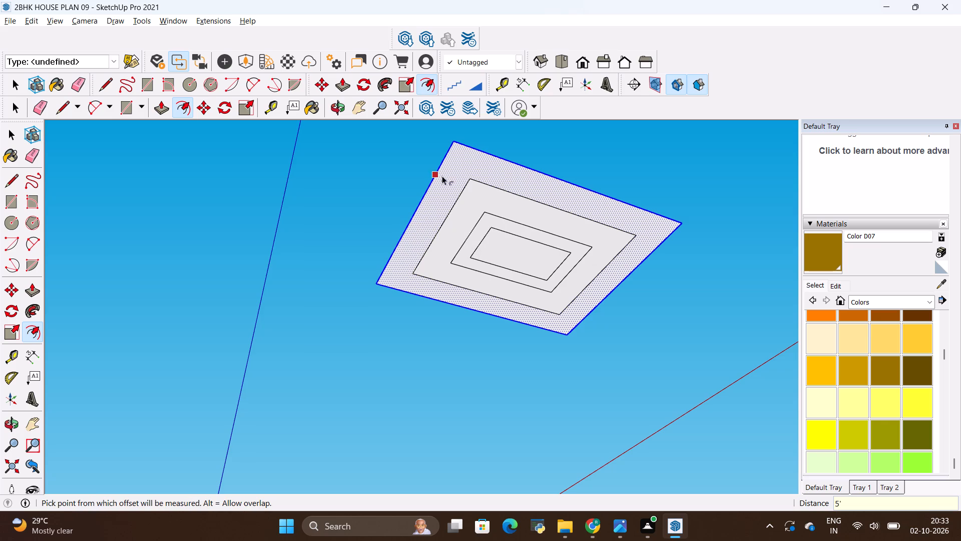
Push/Pull the ceiling panel's outer border downward by 6".
{"action": "key", "text": "p"}
{"action": "left_click", "coordinate": [469, 163]}
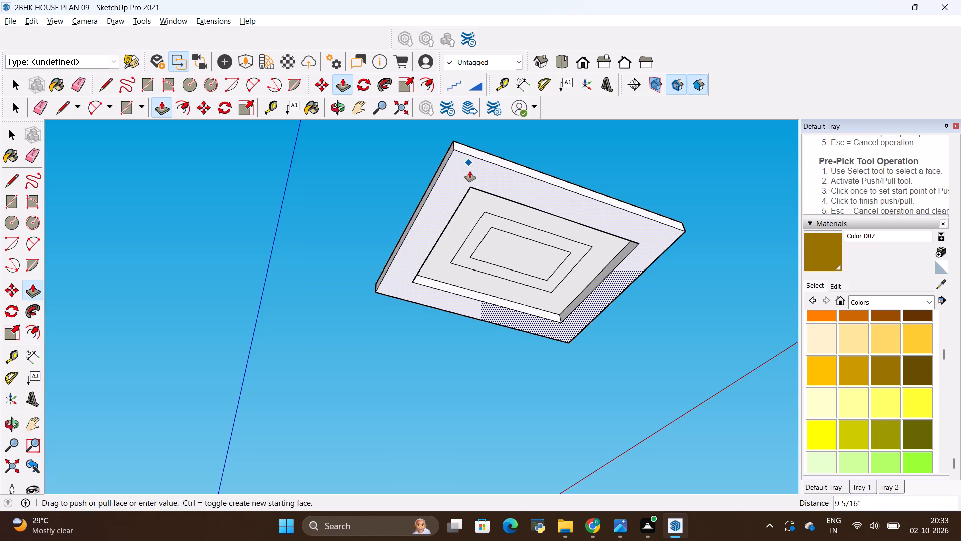
{"action": "key", "text": "BackSpace"}
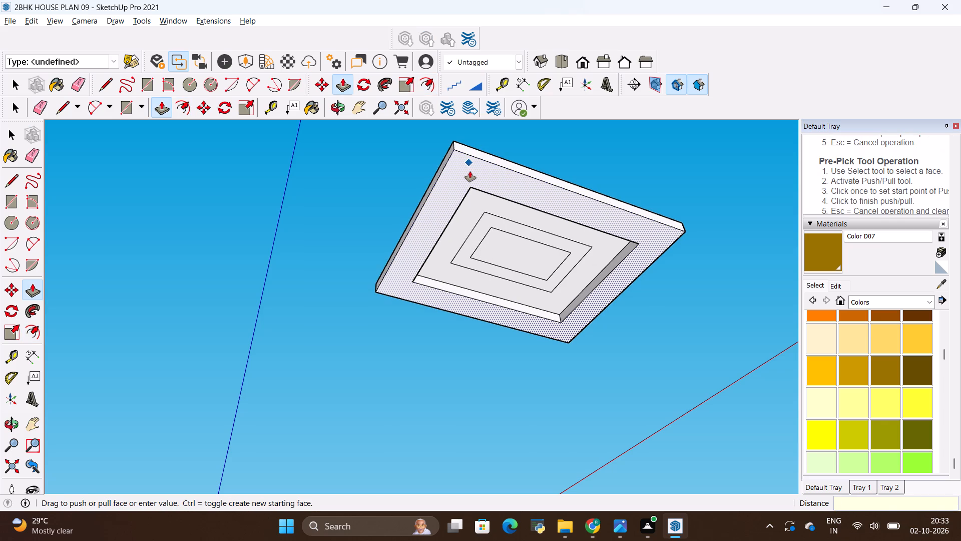
{"action": "key", "text": "6"}
{"action": "key", "text": "shift+quotedbl"}
{"action": "key", "text": "Return"}
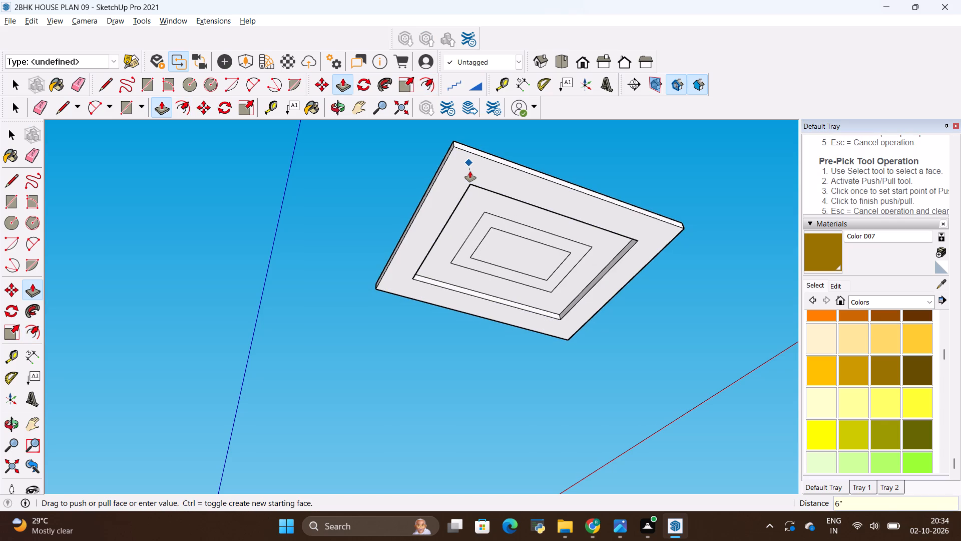
Push/Pull the narrow ring between the two innermost outlines downward by the same 6" as the outer border.
{"action": "scroll", "coordinate": [537, 249], "scroll_direction": "up", "scroll_amount": 6}
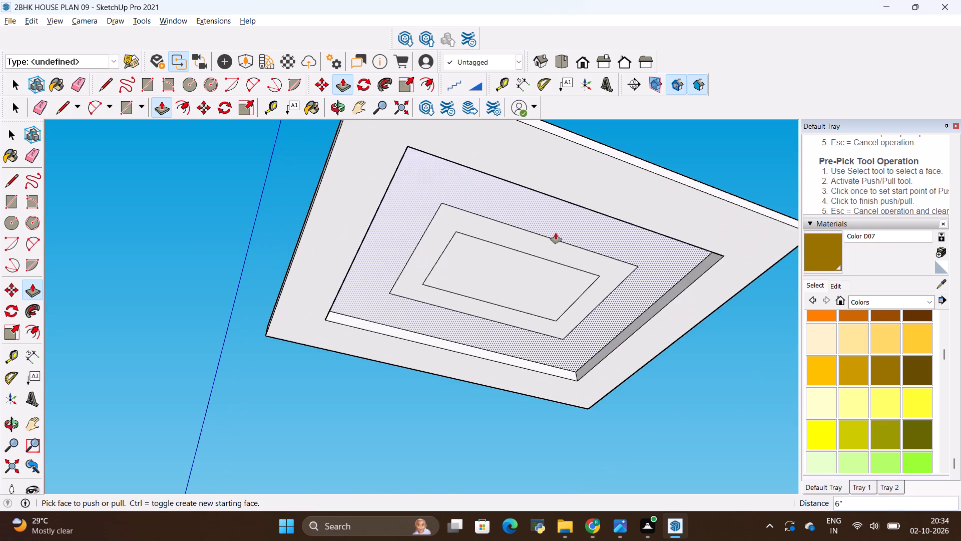
{"action": "double_click", "coordinate": [557, 245]}
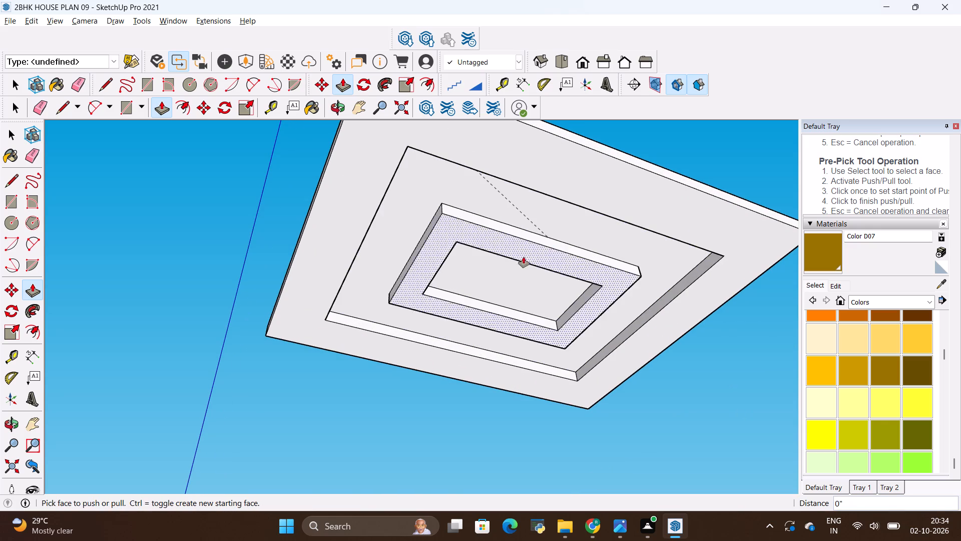
{"action": "scroll", "coordinate": [441, 274], "scroll_direction": "down", "scroll_amount": 7}
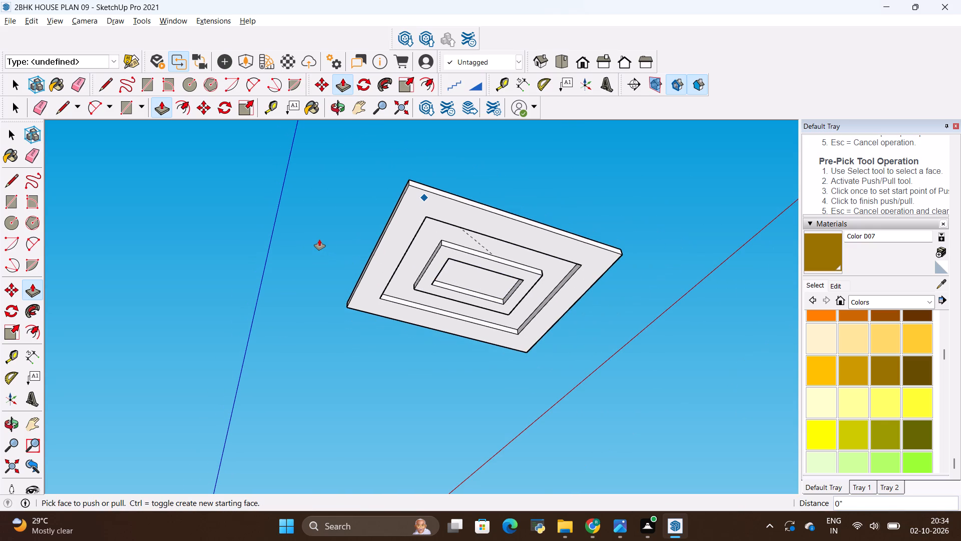
{"action": "scroll", "coordinate": [349, 210], "scroll_direction": "up", "scroll_amount": 3}
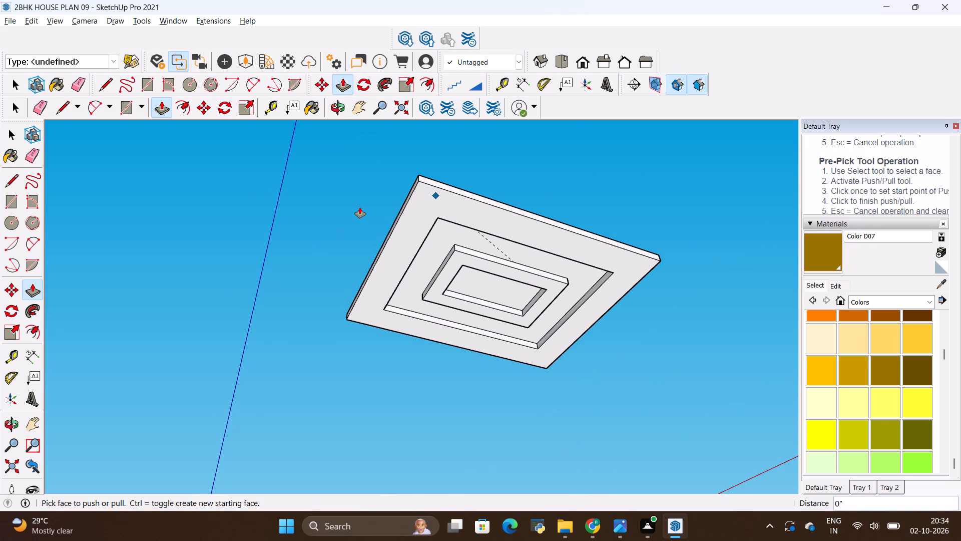
{"action": "key", "text": "space"}
{"action": "left_click", "coordinate": [359, 207]}
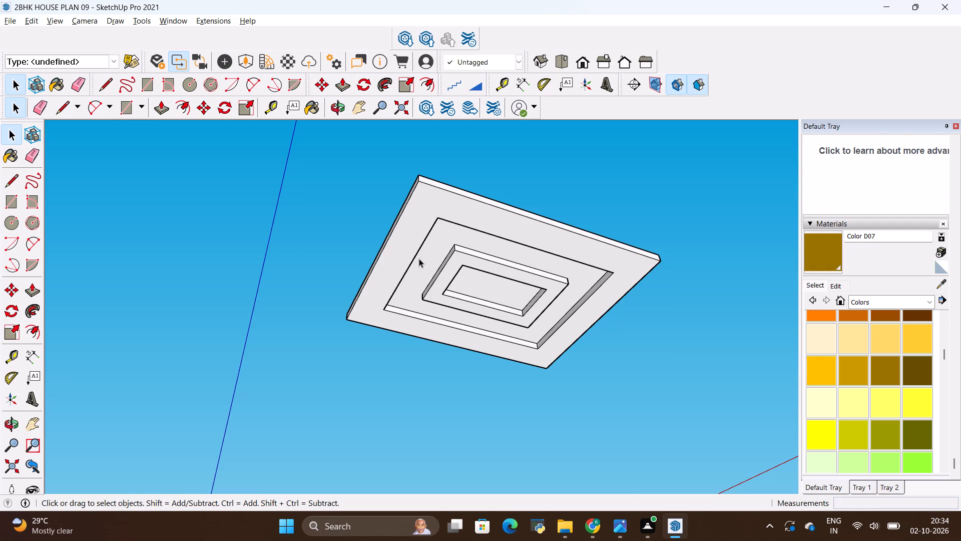
{"action": "middle_click_drag", "start_coordinate": [419, 261], "coordinate": [274, 308]}
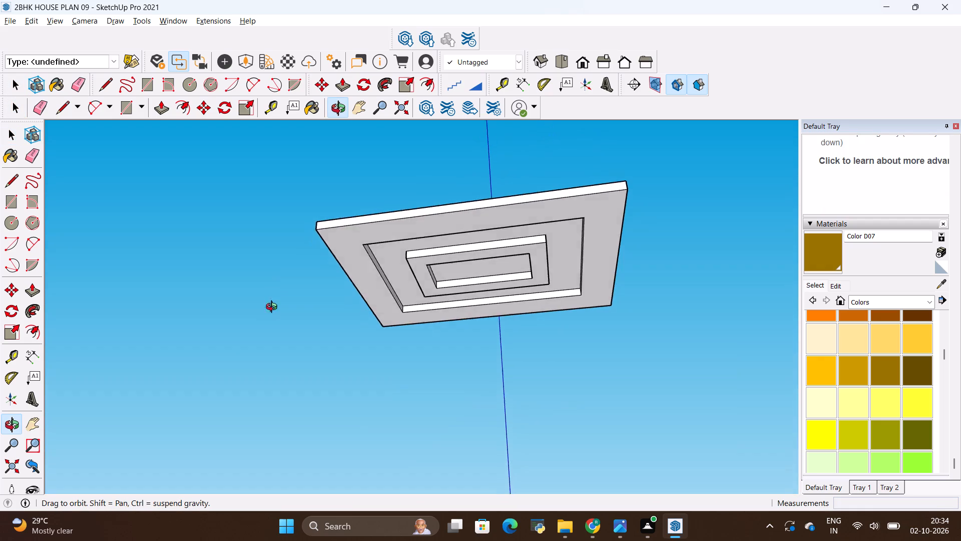
Select the whole stepped ceiling panel floating above the house and make it a group.
{"action": "middle_click_drag", "start_coordinate": [274, 308], "coordinate": [606, 270]}
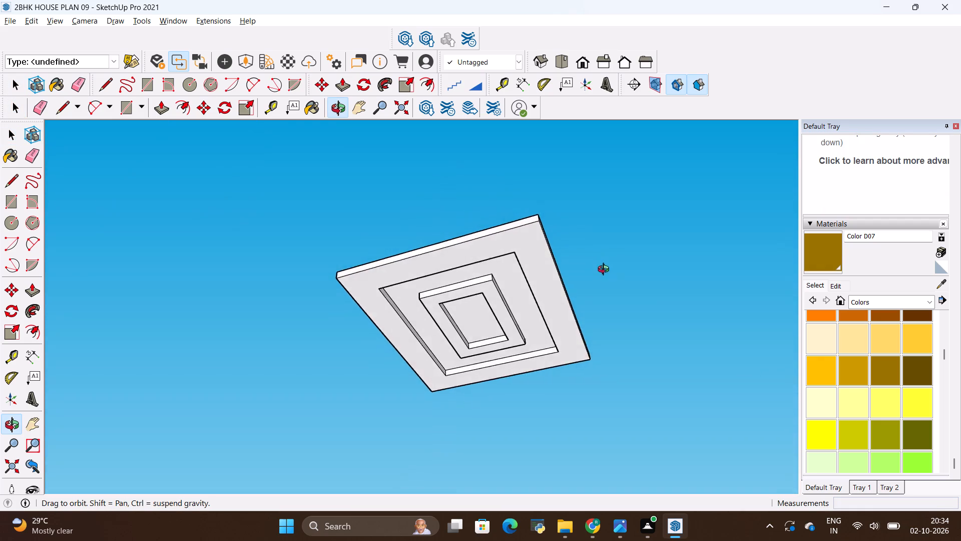
{"action": "middle_click_drag", "start_coordinate": [606, 270], "coordinate": [758, 200]}
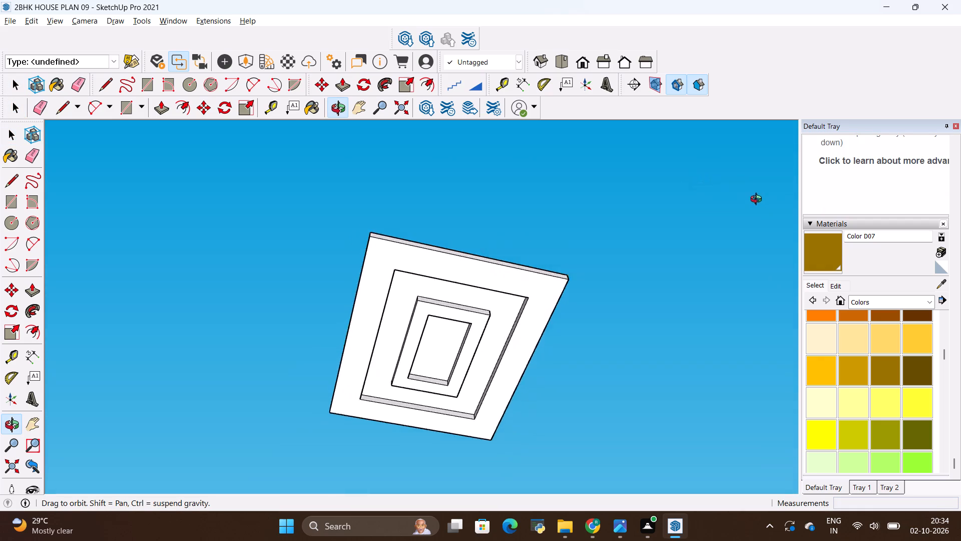
{"action": "middle_click_drag", "start_coordinate": [758, 200], "coordinate": [549, 456]}
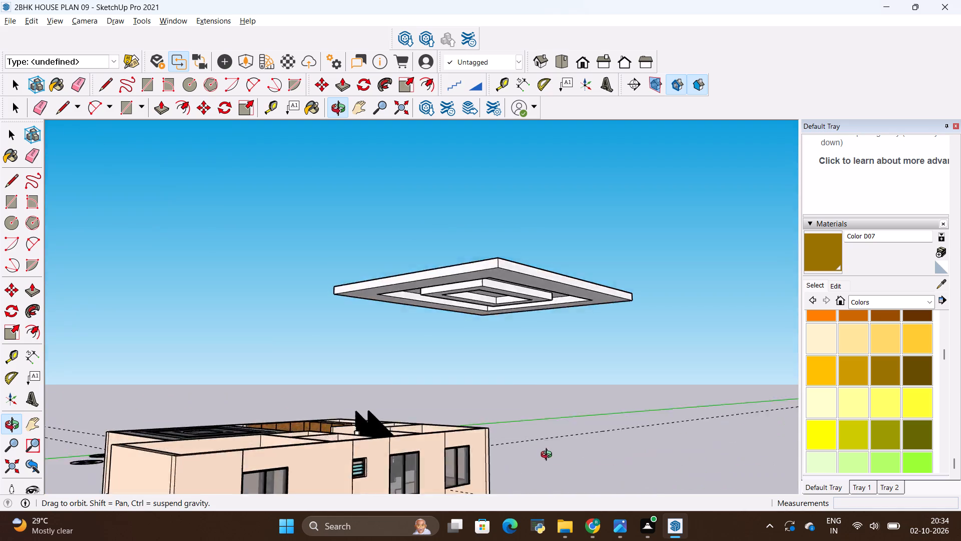
{"action": "middle_click_drag", "start_coordinate": [549, 456], "coordinate": [553, 461]}
{"action": "middle_click_drag", "start_coordinate": [359, 253], "coordinate": [533, 365]}
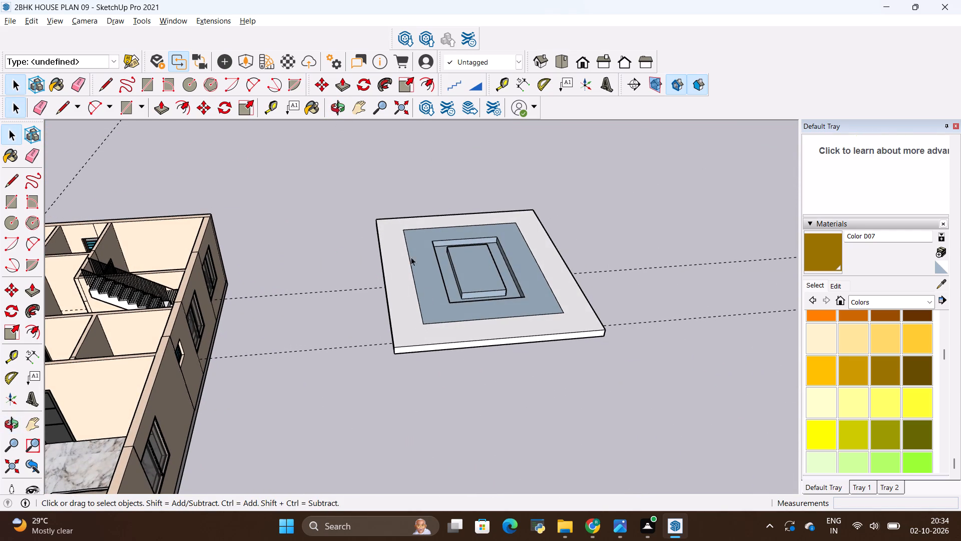
{"action": "left_click_drag", "start_coordinate": [337, 159], "coordinate": [614, 375]}
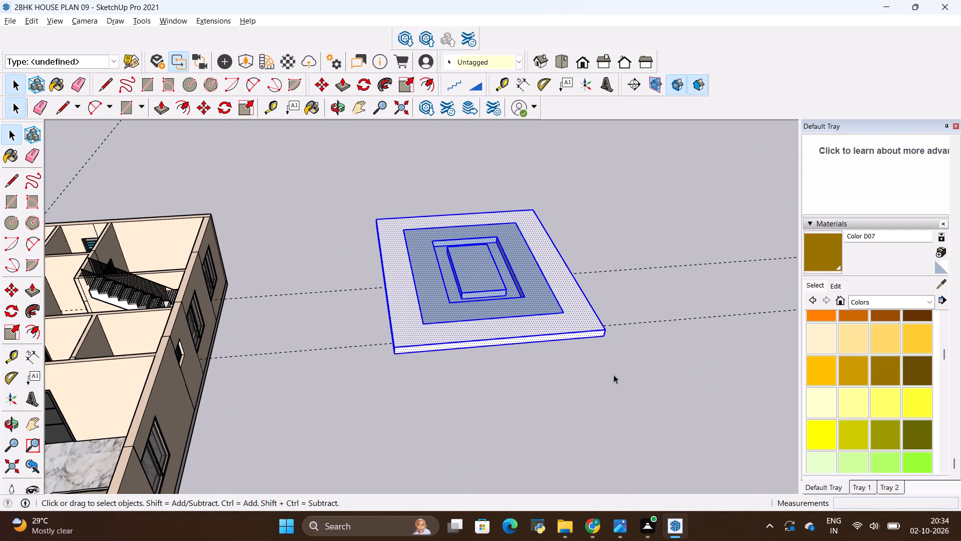
{"action": "right_click", "coordinate": [586, 326]}
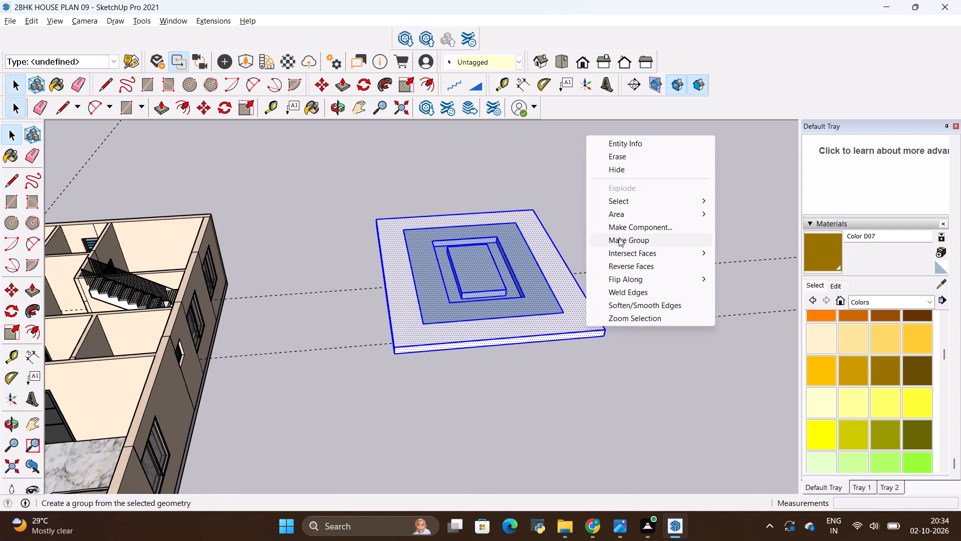
{"action": "left_click", "coordinate": [618, 239]}
Move the grouped ceiling panel by its corner about 35' 7 3/4" onto the inner wall corner of the front bedroom.
{"action": "scroll", "coordinate": [538, 289], "scroll_direction": "down", "scroll_amount": 2}
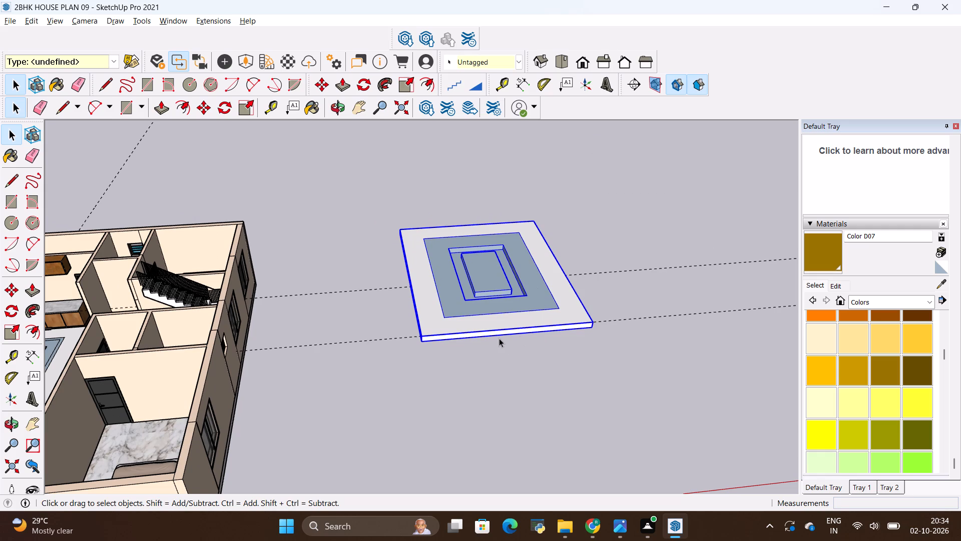
{"action": "key", "text": "m"}
{"action": "scroll", "coordinate": [431, 338], "scroll_direction": "up", "scroll_amount": 7}
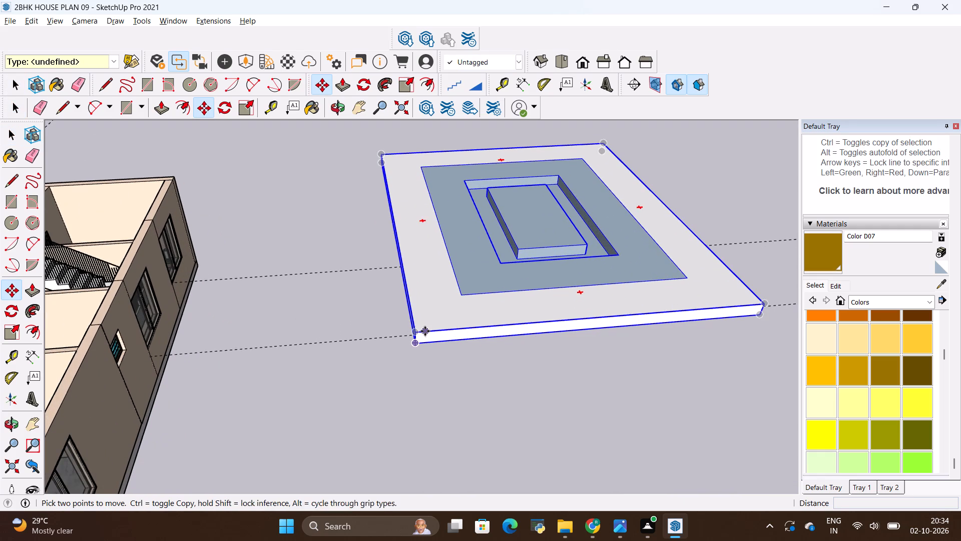
{"action": "left_click", "coordinate": [421, 331]}
{"action": "scroll", "coordinate": [674, 308], "scroll_direction": "down", "scroll_amount": 16}
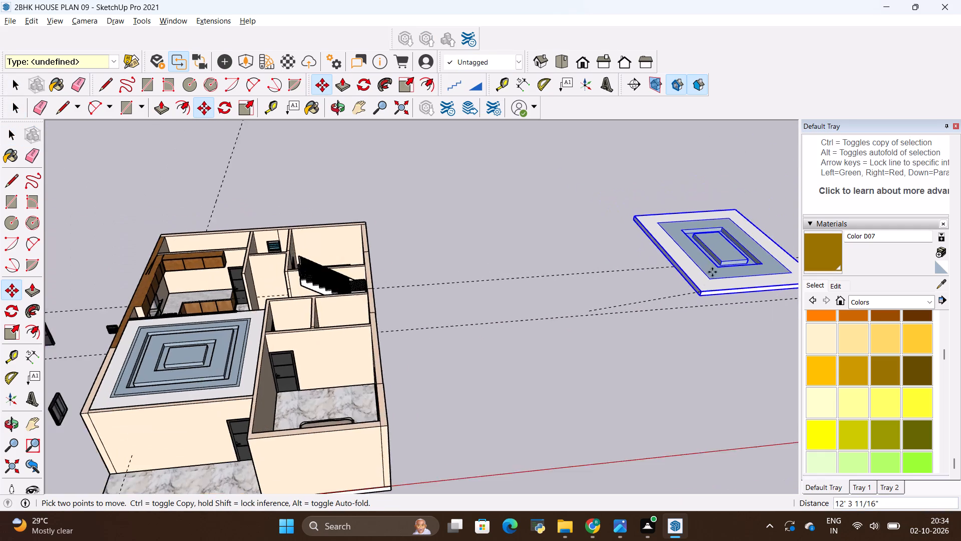
{"action": "scroll", "coordinate": [412, 419], "scroll_direction": "up", "scroll_amount": 14}
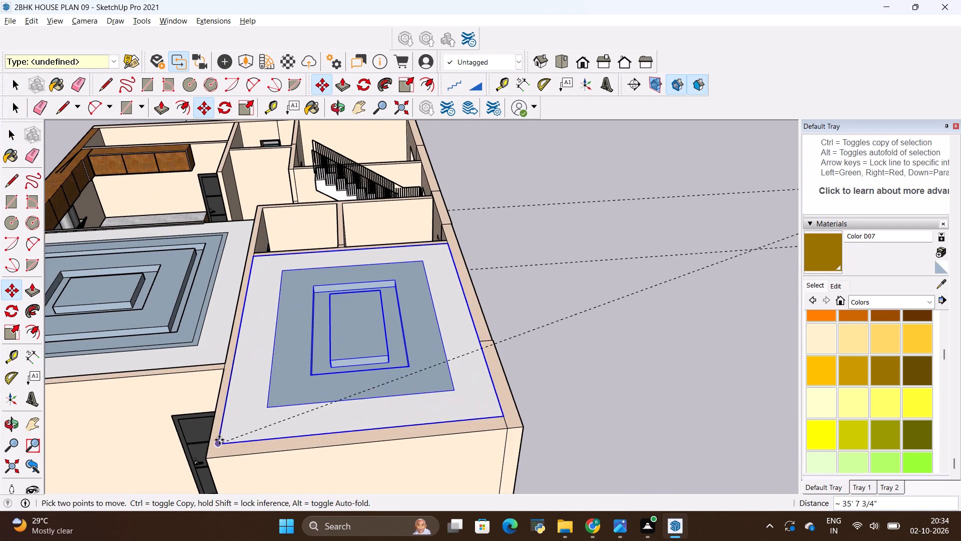
{"action": "left_click", "coordinate": [217, 441]}
Inspect how the placed ceiling panel fits against the front bedroom's walls and corners.
{"action": "scroll", "coordinate": [226, 427], "scroll_direction": "up", "scroll_amount": 2}
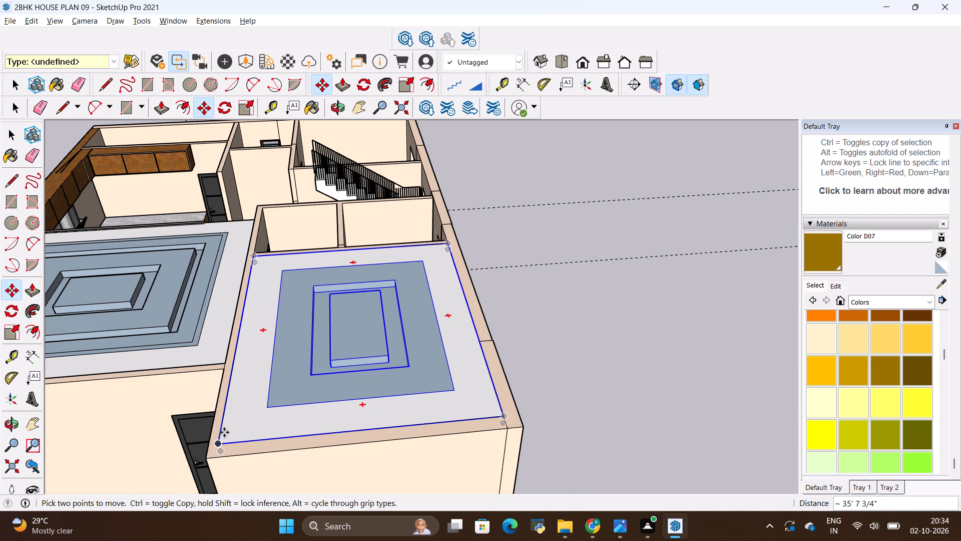
{"action": "scroll", "coordinate": [224, 432], "scroll_direction": "up", "scroll_amount": 8}
{"action": "scroll", "coordinate": [273, 172], "scroll_direction": "up", "scroll_amount": 9}
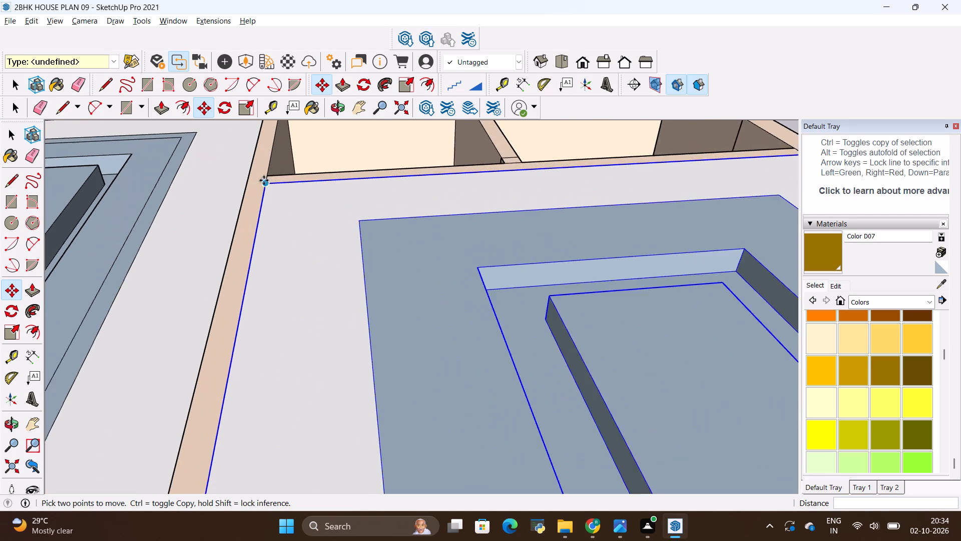
{"action": "scroll", "coordinate": [264, 180], "scroll_direction": "up", "scroll_amount": 4}
{"action": "scroll", "coordinate": [332, 206], "scroll_direction": "down", "scroll_amount": 20}
{"action": "scroll", "coordinate": [332, 206], "scroll_direction": "down", "scroll_amount": 2}
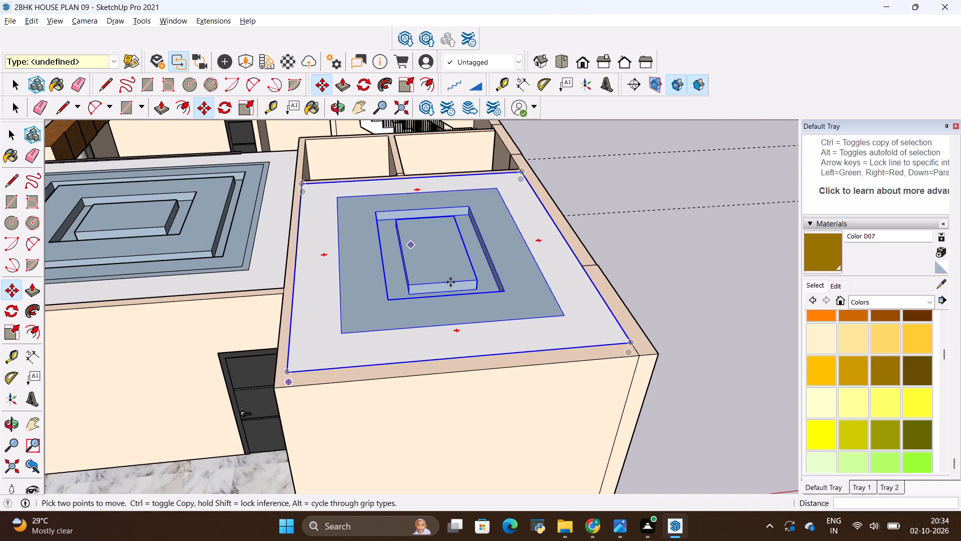
{"action": "scroll", "coordinate": [450, 282], "scroll_direction": "down", "scroll_amount": 11}
{"action": "middle_click_drag", "start_coordinate": [351, 322], "coordinate": [547, 325]}
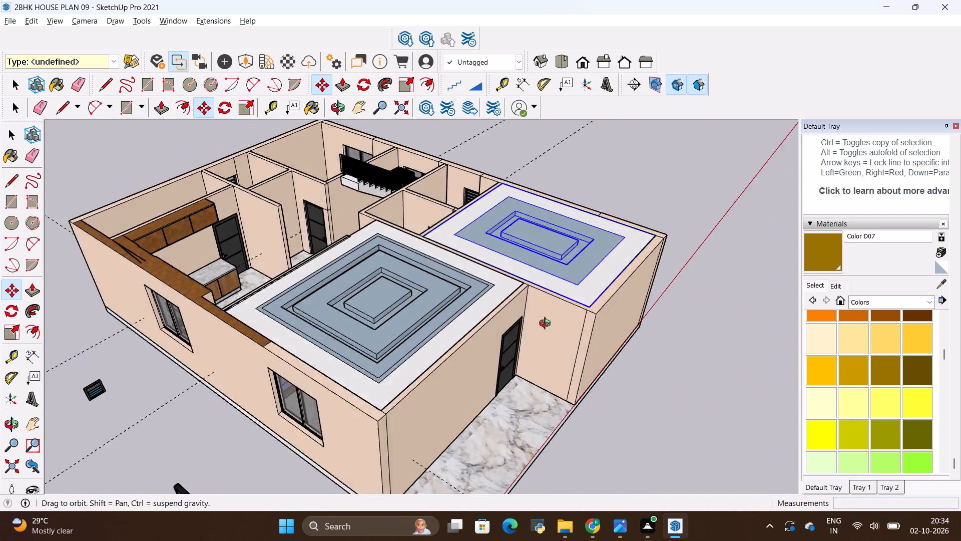
{"action": "middle_click_drag", "start_coordinate": [547, 325], "coordinate": [171, 319]}
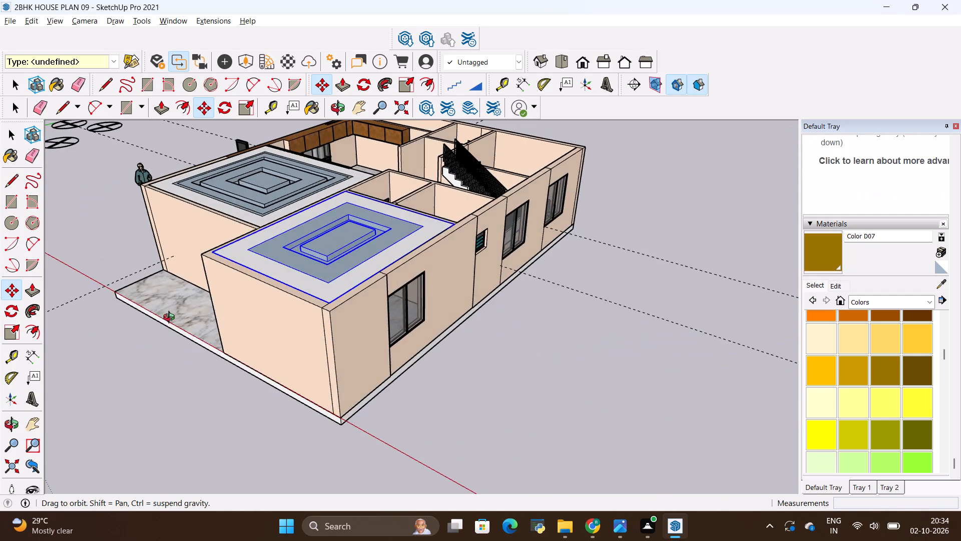
{"action": "middle_click_drag", "start_coordinate": [171, 319], "coordinate": [289, 392]}
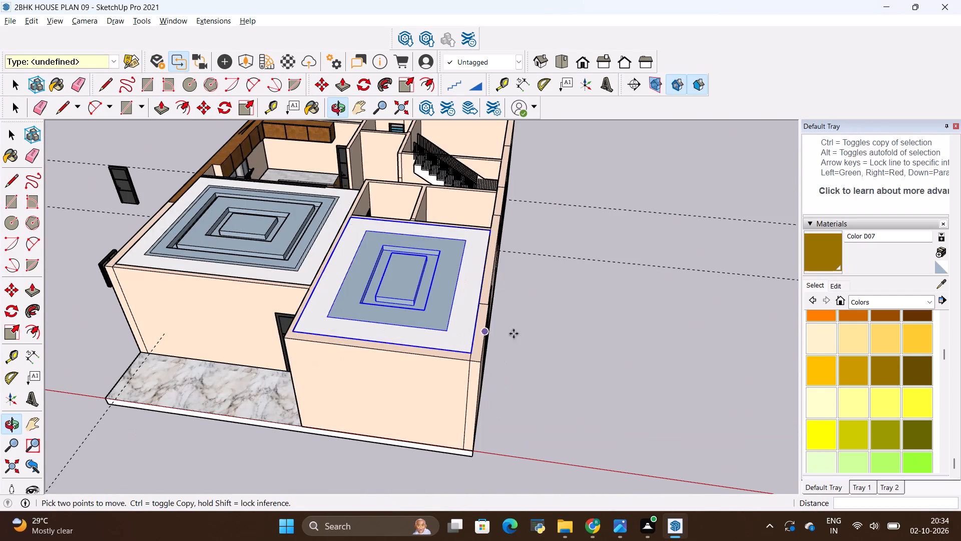
Draw a 12' 1/2" by 11' 1/2" rectangle across the wall tops of the rear bedroom beside the staircase.
{"action": "middle_click_drag", "start_coordinate": [526, 335], "coordinate": [297, 353]}
{"action": "middle_click_drag", "start_coordinate": [599, 285], "coordinate": [302, 323]}
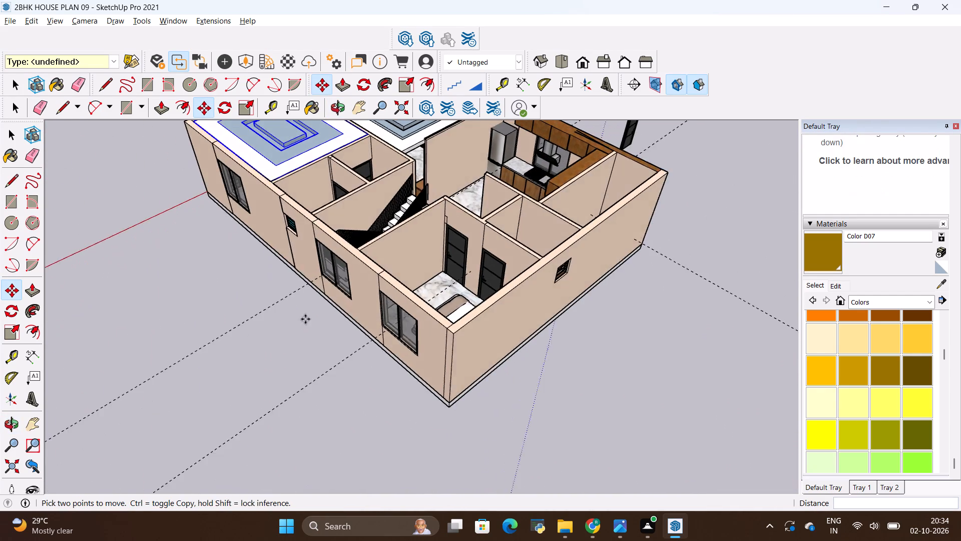
{"action": "scroll", "coordinate": [401, 290], "scroll_direction": "down", "scroll_amount": 5}
{"action": "middle_click_drag", "start_coordinate": [461, 292], "coordinate": [329, 333]}
{"action": "scroll", "coordinate": [461, 292], "scroll_direction": "up", "scroll_amount": 1}
{"action": "scroll", "coordinate": [388, 288], "scroll_direction": "up", "scroll_amount": 2}
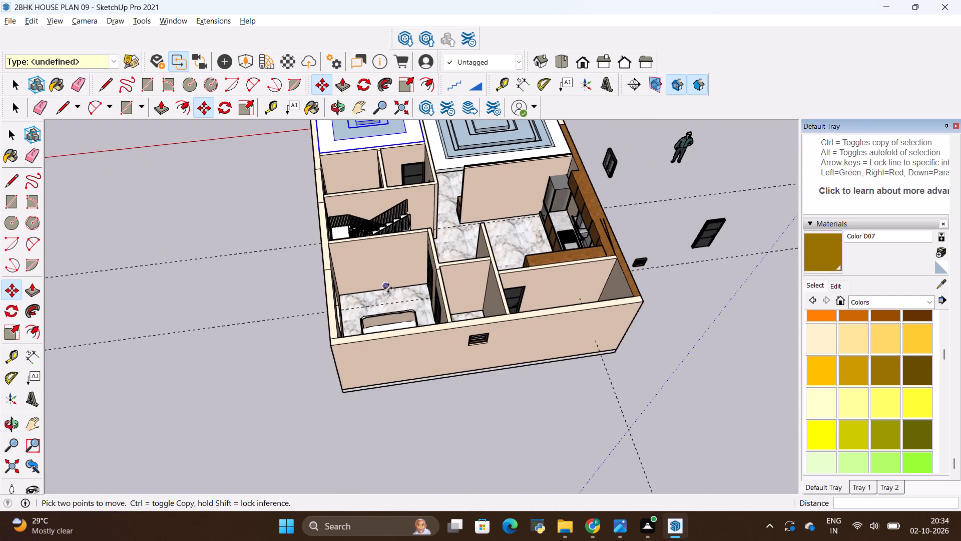
{"action": "scroll", "coordinate": [388, 288], "scroll_direction": "up", "scroll_amount": 7}
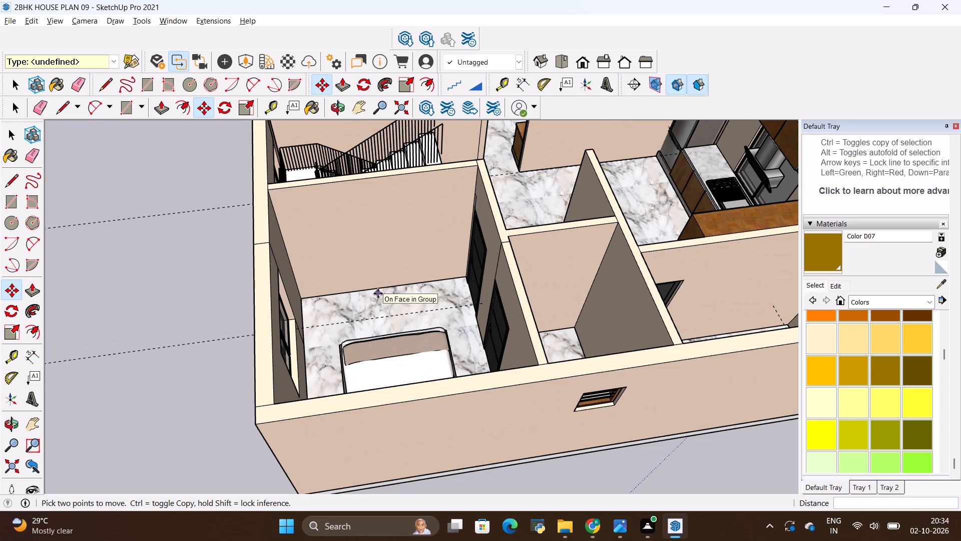
{"action": "key", "text": "r"}
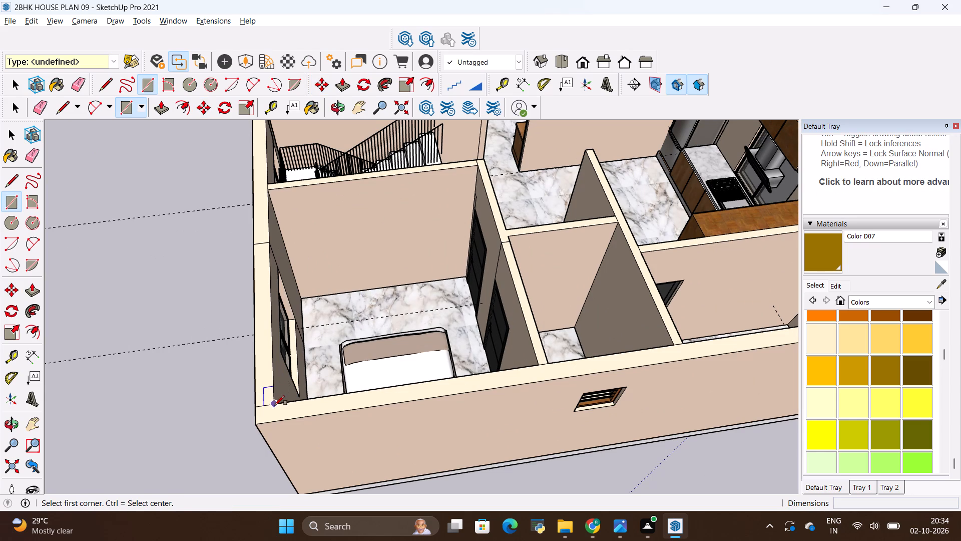
{"action": "left_click", "coordinate": [275, 405]}
{"action": "left_click", "coordinate": [475, 166]}
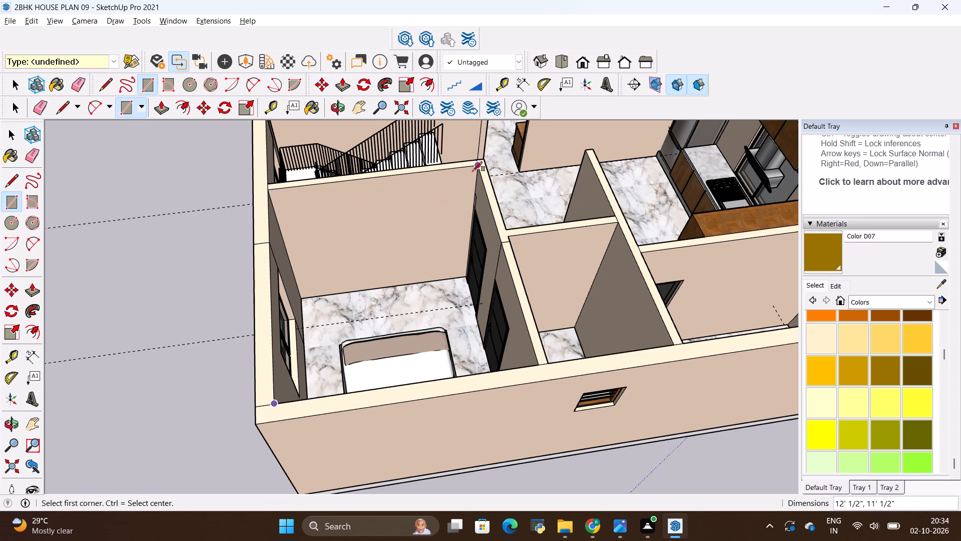
Select the rear bedroom's ceiling rectangle with its edges and move it straight up along the blue axis, well above the house.
{"action": "key", "text": "space"}
{"action": "left_click", "coordinate": [414, 317]}
{"action": "double_click", "coordinate": [414, 317]}
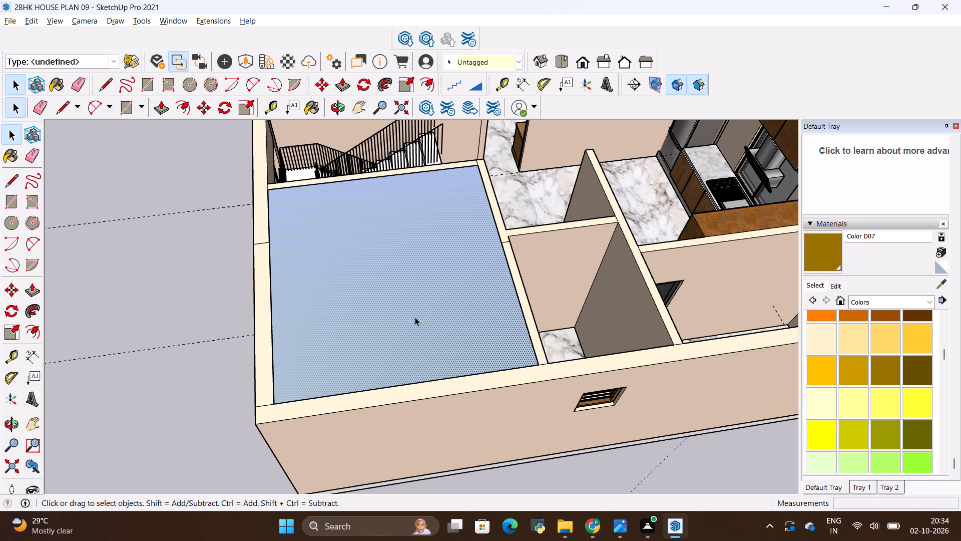
{"action": "double_click", "coordinate": [415, 316]}
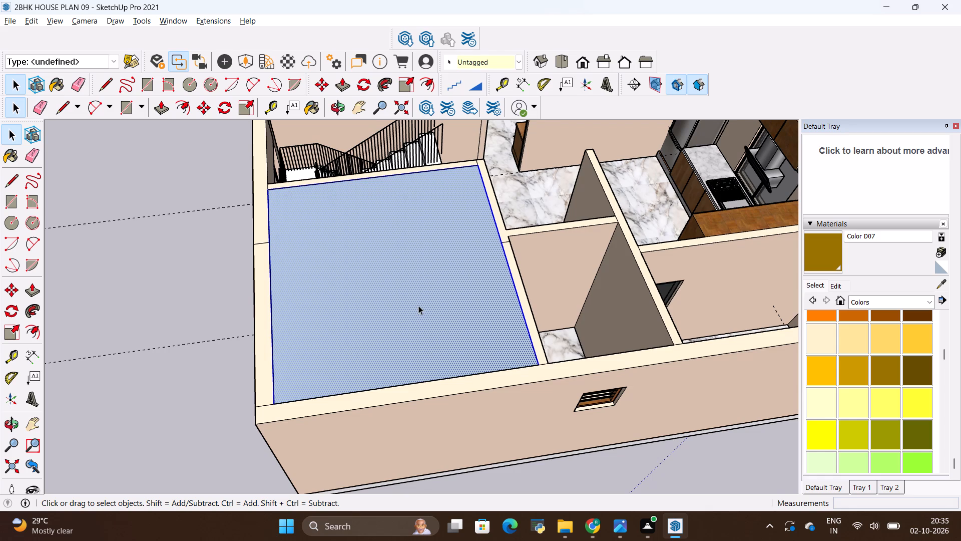
{"action": "double_click", "coordinate": [418, 306]}
{"action": "key", "text": "m"}
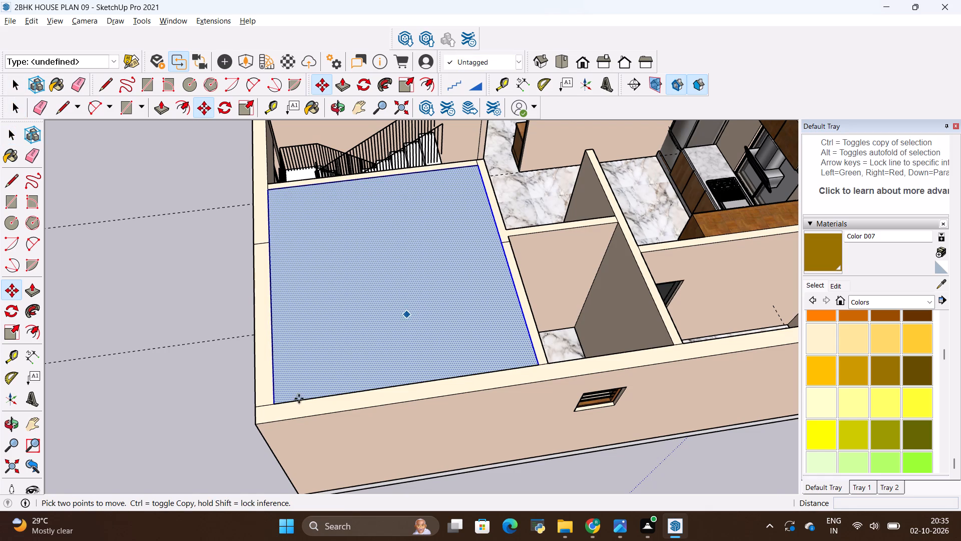
{"action": "left_click", "coordinate": [278, 404]}
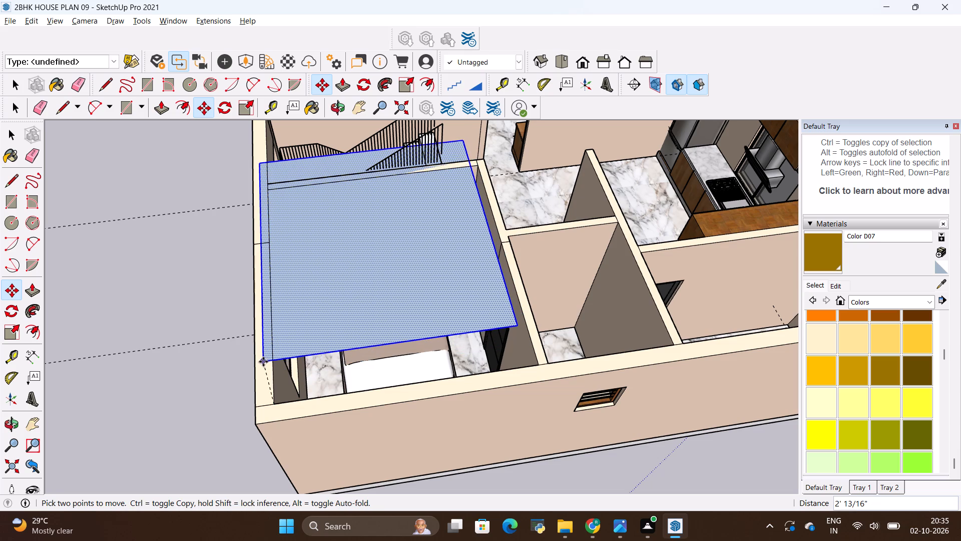
{"action": "key", "text": "Up"}
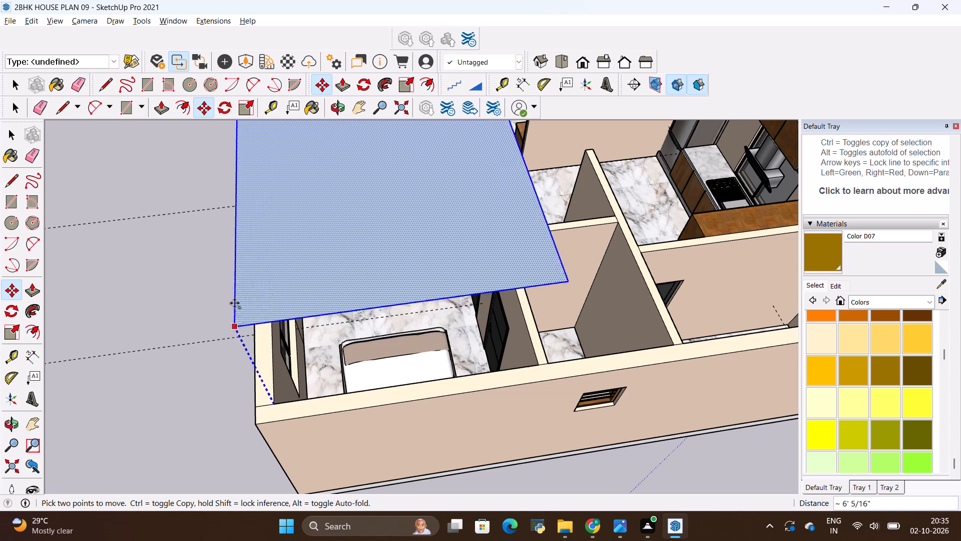
{"action": "scroll", "coordinate": [207, 225], "scroll_direction": "down", "scroll_amount": 16}
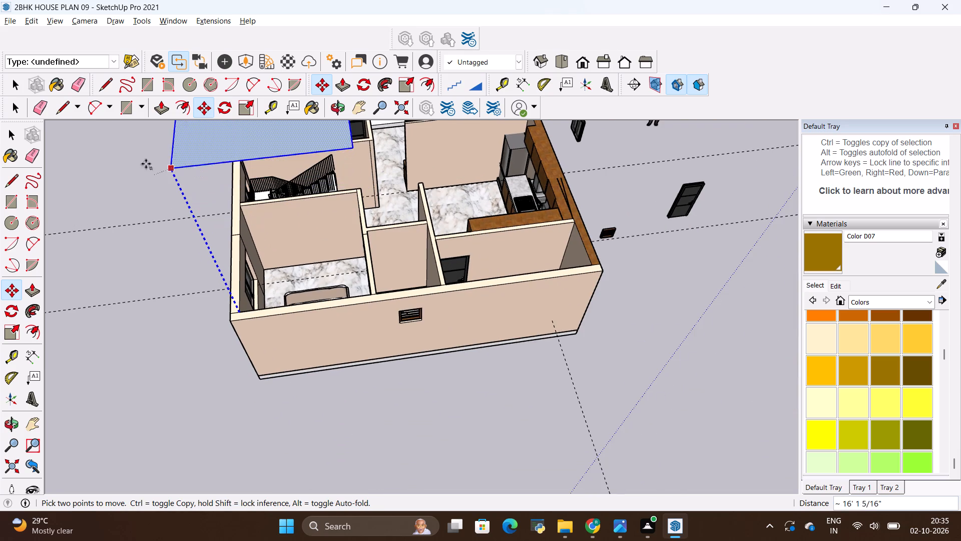
{"action": "left_click", "coordinate": [127, 142]}
Examine the raised rear-bedroom ceiling rectangle from below, with its underside in full view.
{"action": "scroll", "coordinate": [219, 276], "scroll_direction": "down", "scroll_amount": 10}
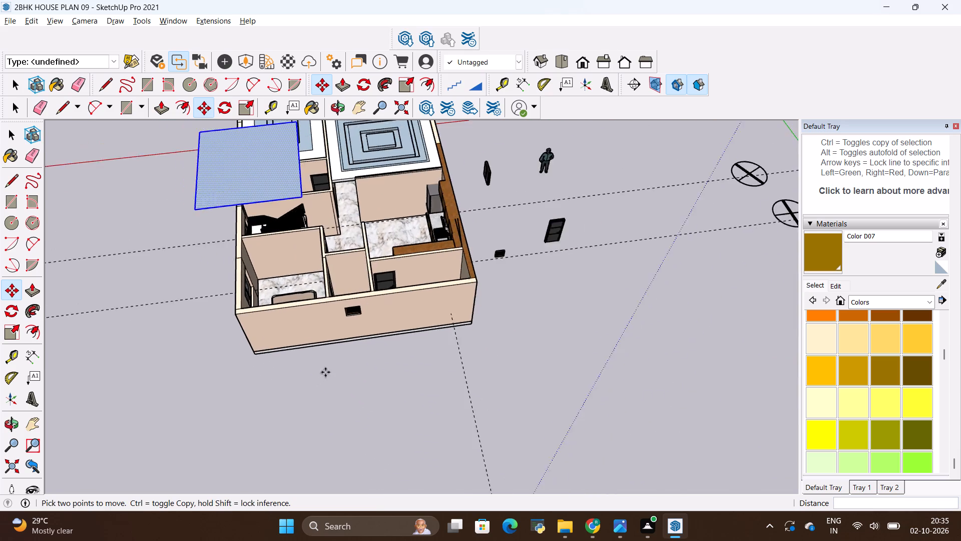
{"action": "scroll", "coordinate": [325, 372], "scroll_direction": "down", "scroll_amount": 5}
{"action": "middle_click_drag", "start_coordinate": [126, 328], "coordinate": [408, 160]}
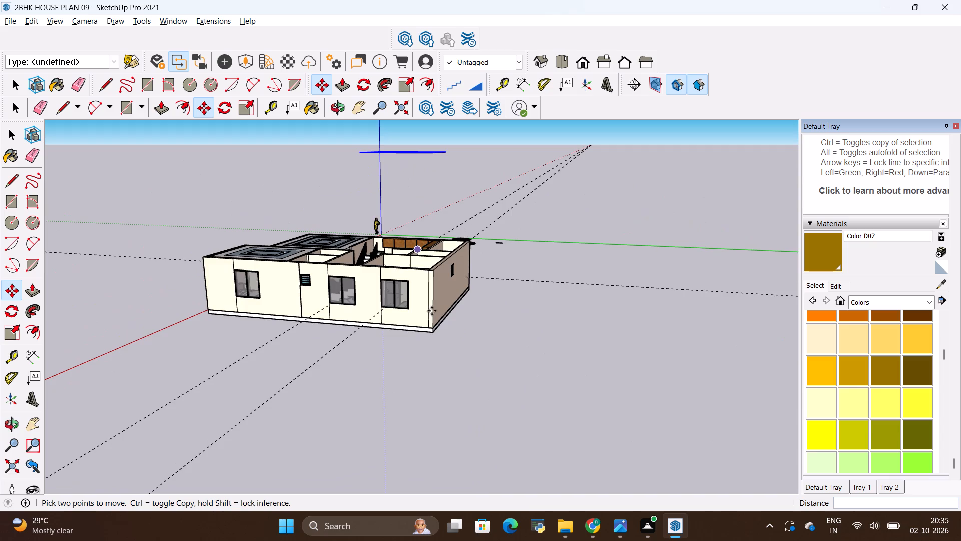
{"action": "scroll", "coordinate": [448, 343], "scroll_direction": "down", "scroll_amount": 5}
{"action": "middle_click_drag", "start_coordinate": [412, 340], "coordinate": [638, 240]}
{"action": "scroll", "coordinate": [413, 341], "scroll_direction": "down", "scroll_amount": 1}
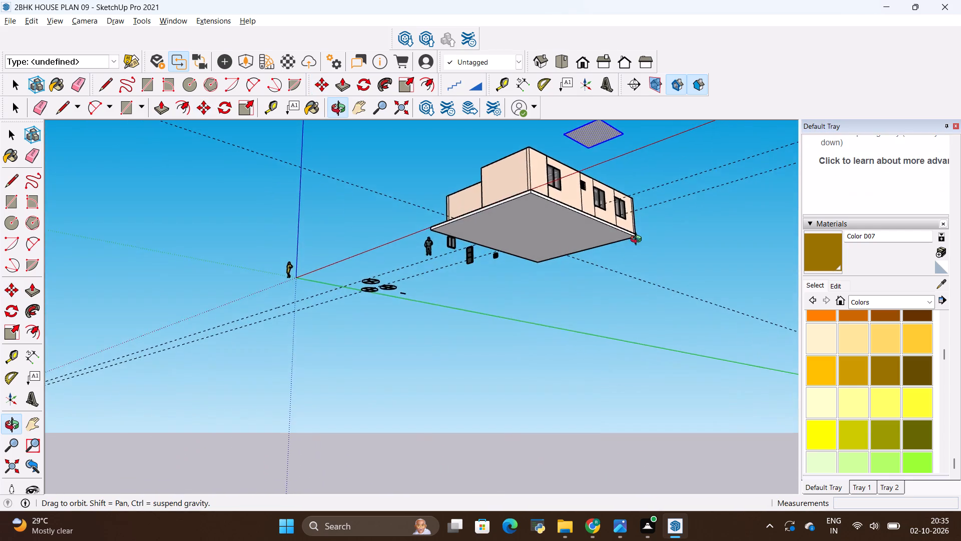
{"action": "middle_click_drag", "start_coordinate": [638, 240], "coordinate": [486, 290]}
{"action": "scroll", "coordinate": [491, 297], "scroll_direction": "down", "scroll_amount": 10}
{"action": "scroll", "coordinate": [491, 161], "scroll_direction": "up", "scroll_amount": 3}
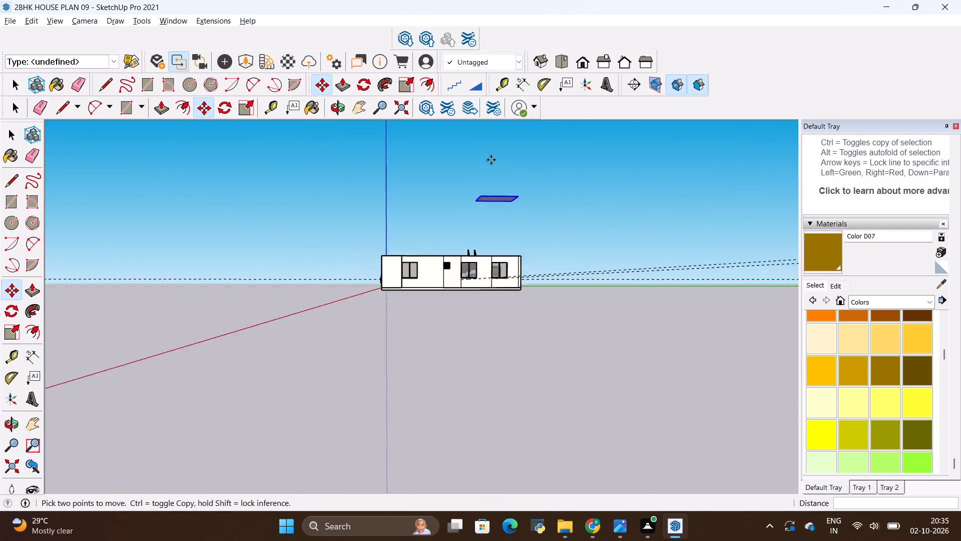
{"action": "scroll", "coordinate": [491, 160], "scroll_direction": "up", "scroll_amount": 16}
{"action": "middle_click_drag", "start_coordinate": [508, 291], "coordinate": [521, 253]}
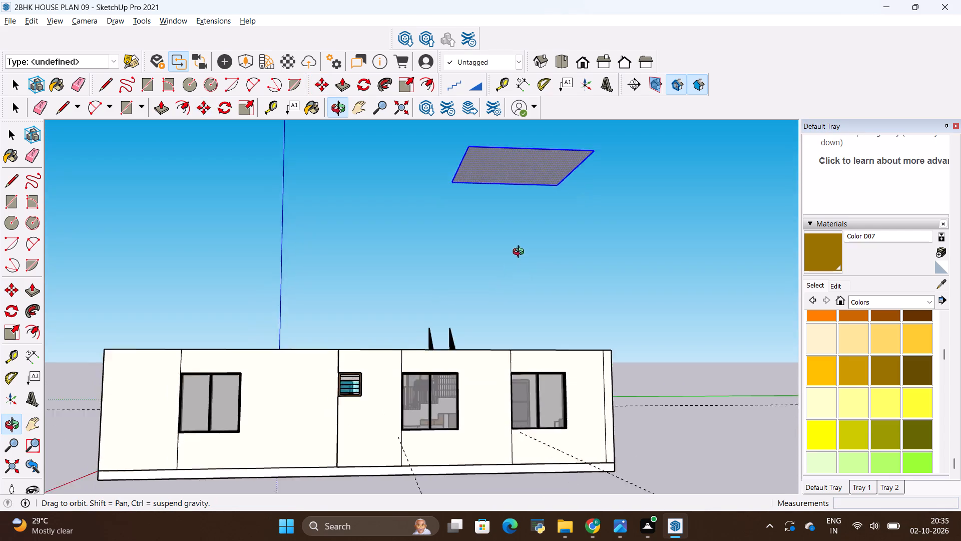
{"action": "middle_click_drag", "start_coordinate": [521, 253], "coordinate": [522, 253]}
{"action": "scroll", "coordinate": [524, 312], "scroll_direction": "down", "scroll_amount": 5}
{"action": "scroll", "coordinate": [532, 142], "scroll_direction": "up", "scroll_amount": 13}
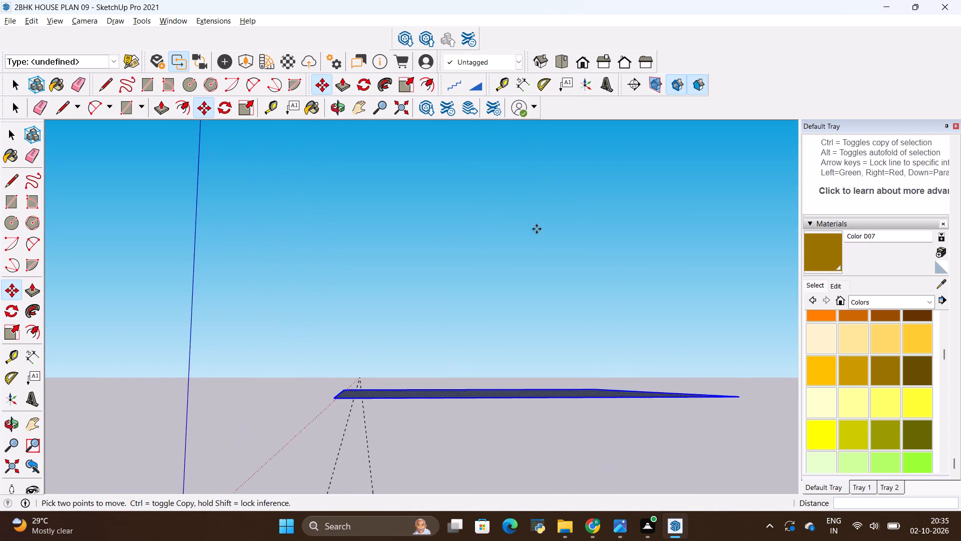
{"action": "middle_click_drag", "start_coordinate": [537, 235], "coordinate": [566, 138]}
{"action": "scroll", "coordinate": [537, 235], "scroll_direction": "up", "scroll_amount": 1}
{"action": "middle_click_drag", "start_coordinate": [537, 252], "coordinate": [553, 187]}
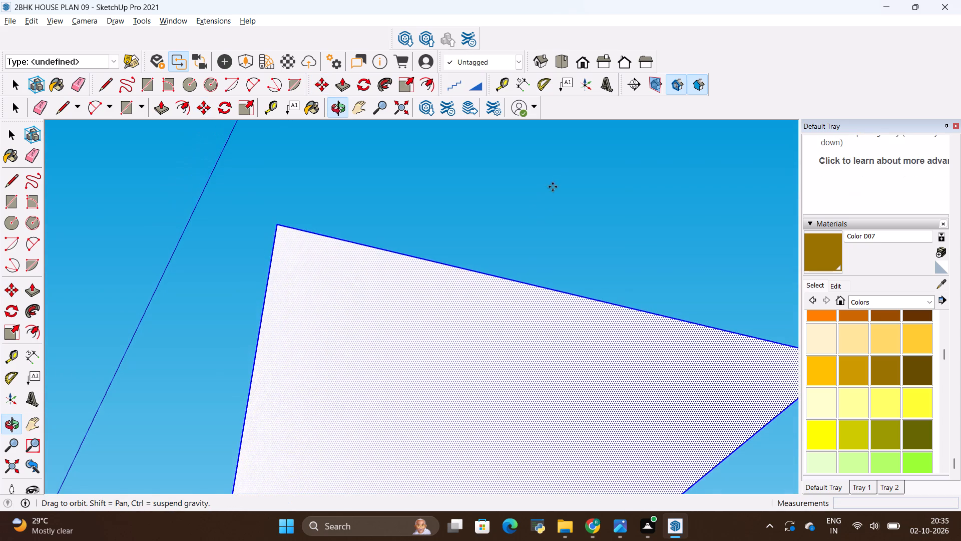
{"action": "middle_click_drag", "start_coordinate": [553, 187], "coordinate": [553, 186]}
{"action": "scroll", "coordinate": [515, 299], "scroll_direction": "down", "scroll_amount": 4}
{"action": "scroll", "coordinate": [517, 249], "scroll_direction": "down", "scroll_amount": 3}
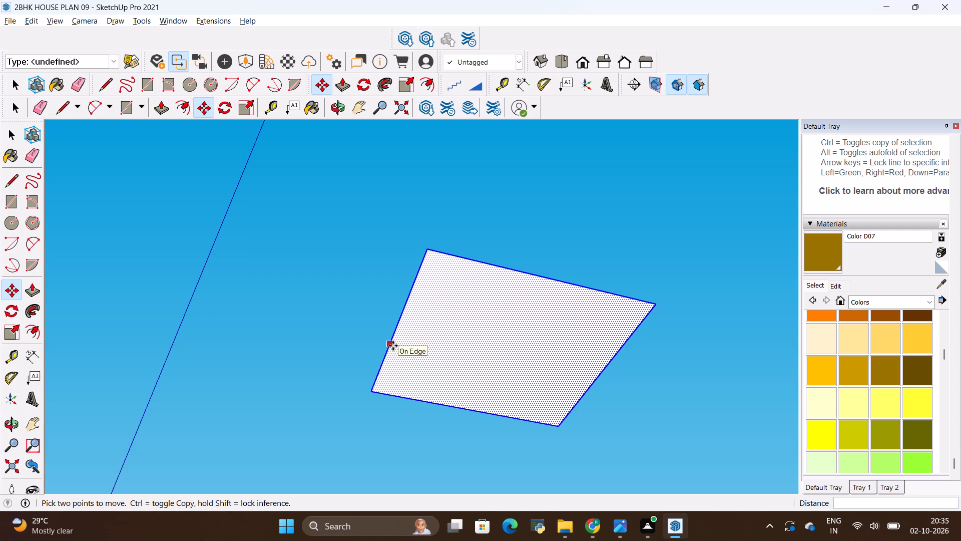
Shift the raised rear-bedroom ceiling rectangle slightly, by about 6 7/8".
{"action": "left_click", "coordinate": [420, 332]}
{"action": "left_click", "coordinate": [409, 332]}
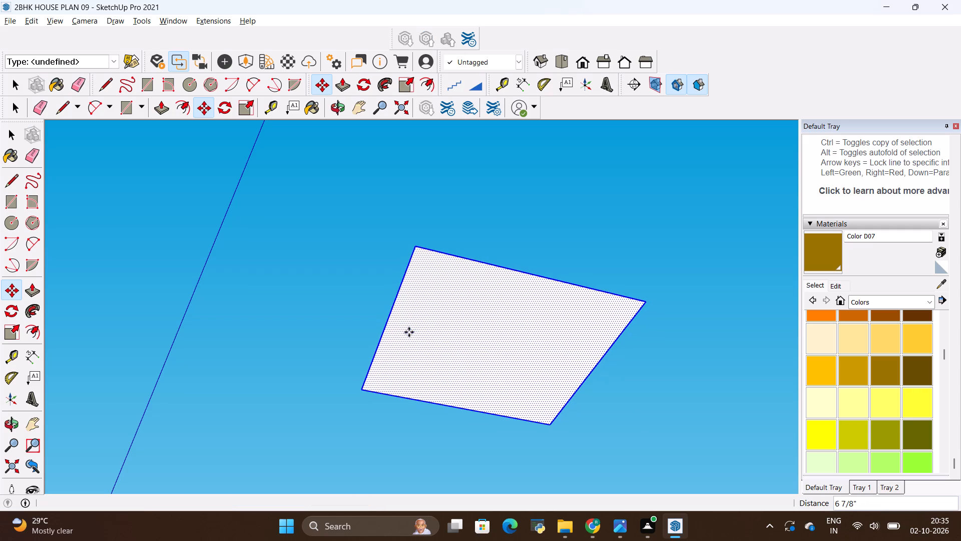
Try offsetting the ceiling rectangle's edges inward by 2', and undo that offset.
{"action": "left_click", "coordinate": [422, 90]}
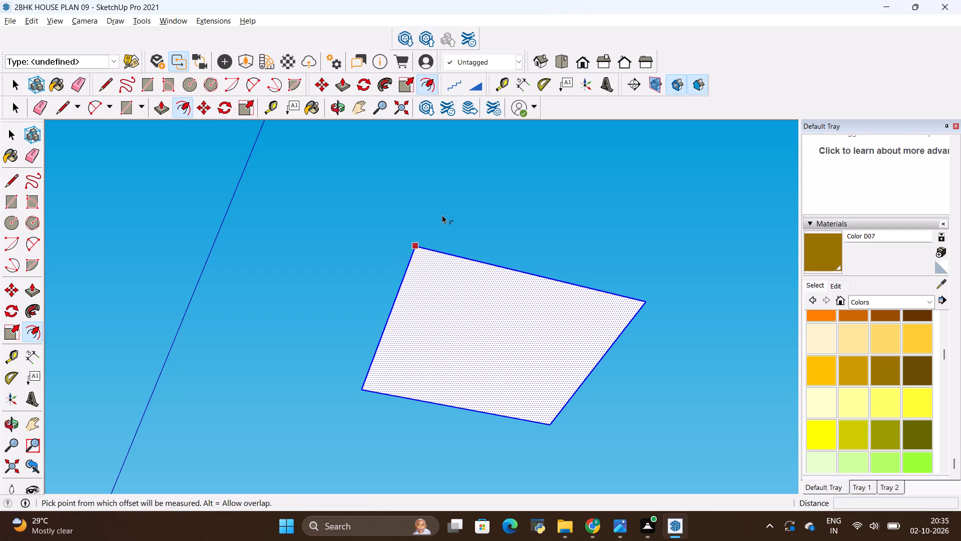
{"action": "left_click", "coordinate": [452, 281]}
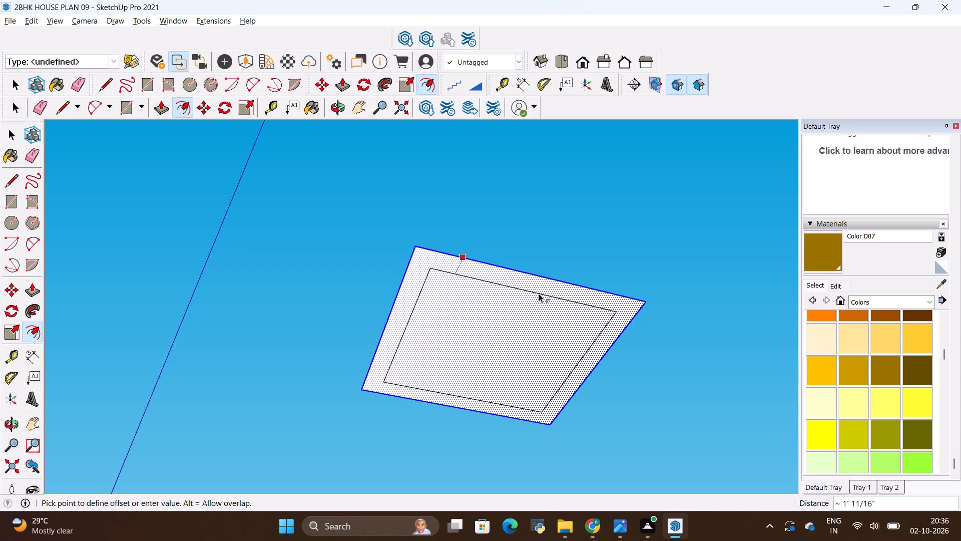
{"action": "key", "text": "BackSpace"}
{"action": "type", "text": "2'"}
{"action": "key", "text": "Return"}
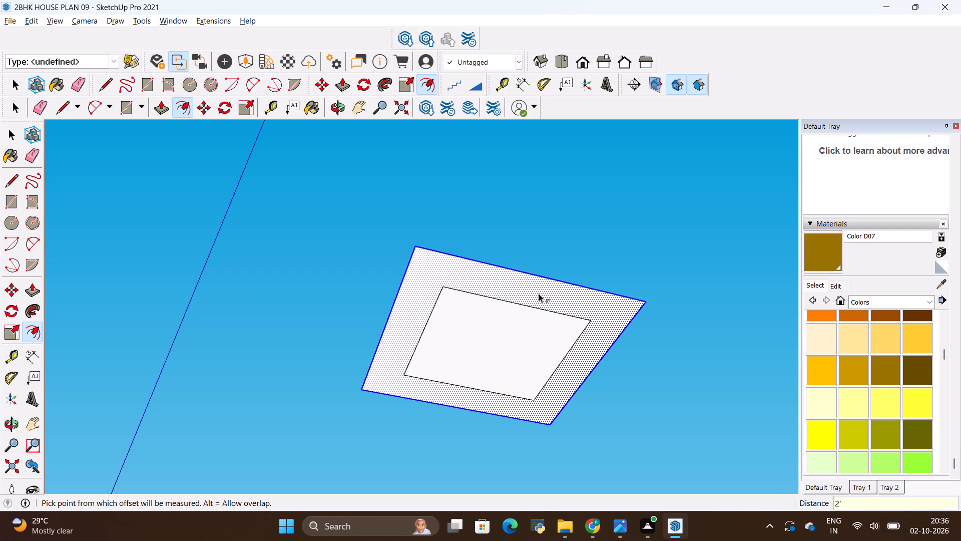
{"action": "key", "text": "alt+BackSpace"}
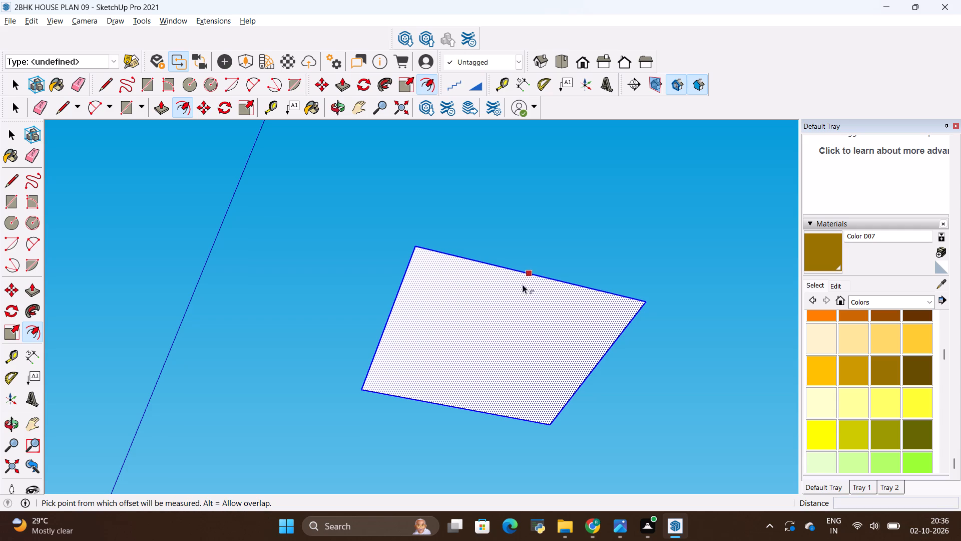
Offset the ceiling rectangle's outer edges inward by 1'6".
{"action": "left_click", "coordinate": [521, 318]}
{"action": "key", "text": "BackSpace"}
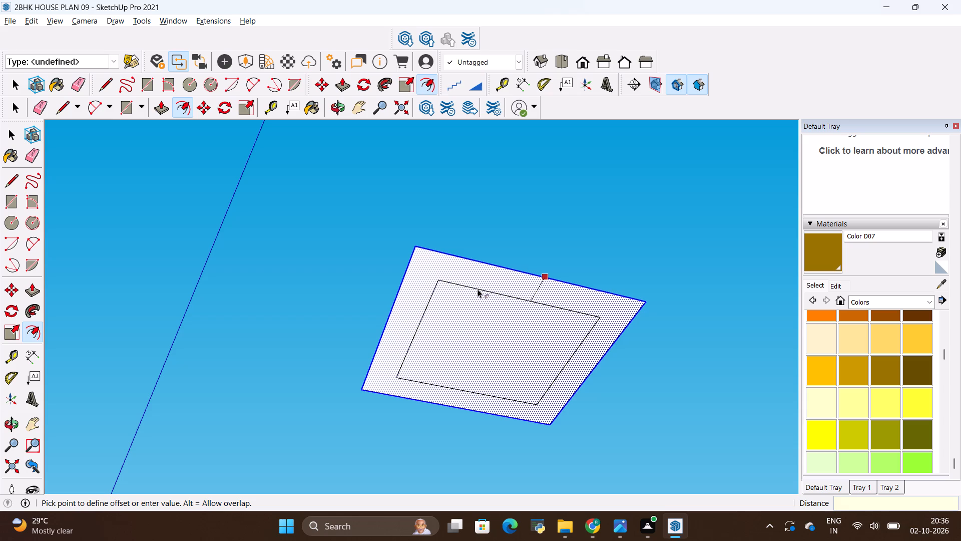
{"action": "type", "text": "1'"}
{"action": "key", "text": "6"}
{"action": "key", "text": "shift+quotedbl"}
{"action": "key", "text": "Return"}
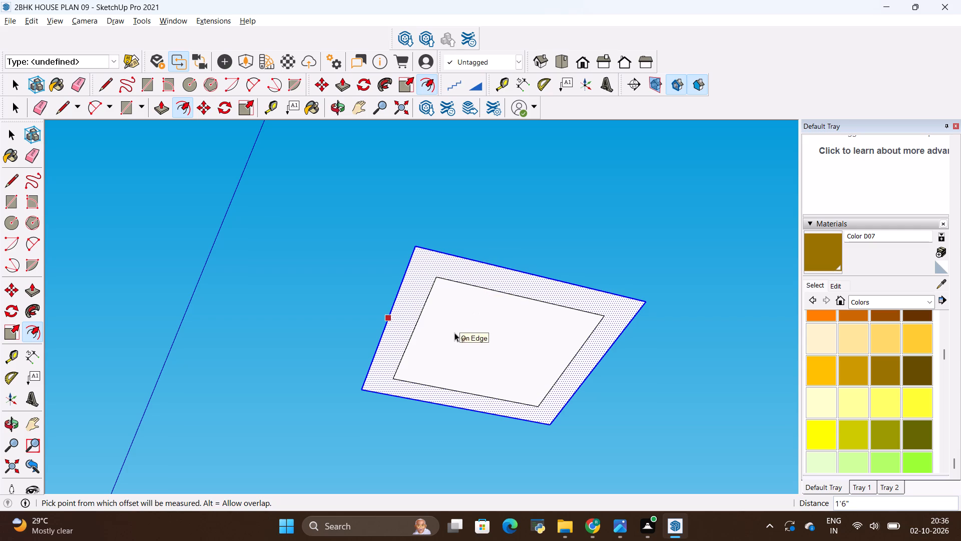
Offset the ceiling rectangle's outer edges inward again by 2'6" to form a second inner rectangle.
{"action": "left_click", "coordinate": [452, 351]}
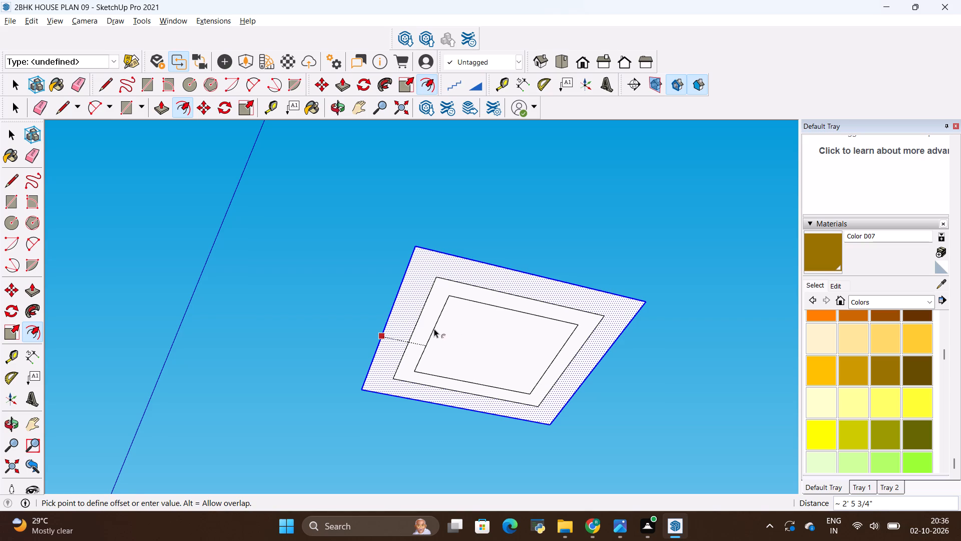
{"action": "key", "text": "BackSpace"}
{"action": "key", "text": "2"}
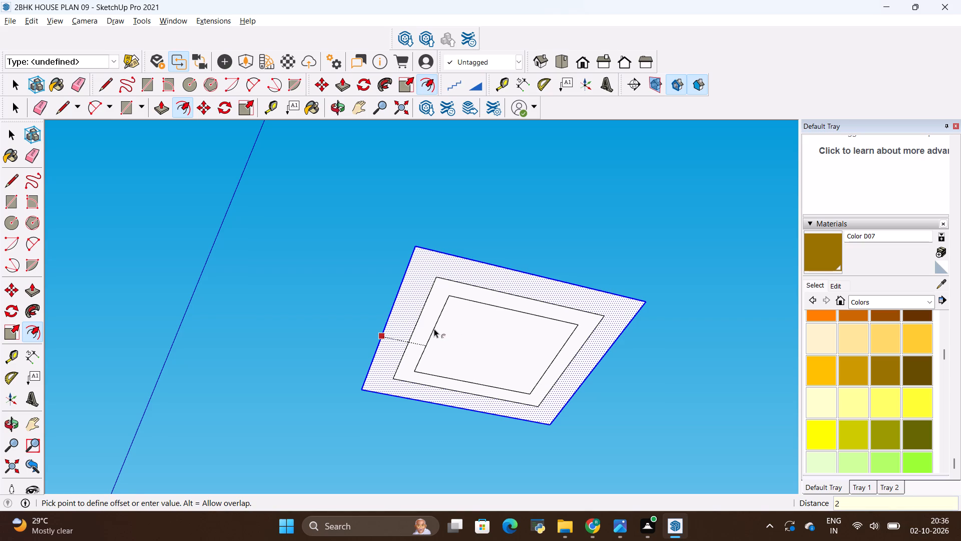
{"action": "key", "text": "apostrophe"}
{"action": "key", "text": "6"}
{"action": "key", "text": "shift+quotedbl"}
{"action": "key", "text": "Return"}
{"action": "key", "text": "Return"}
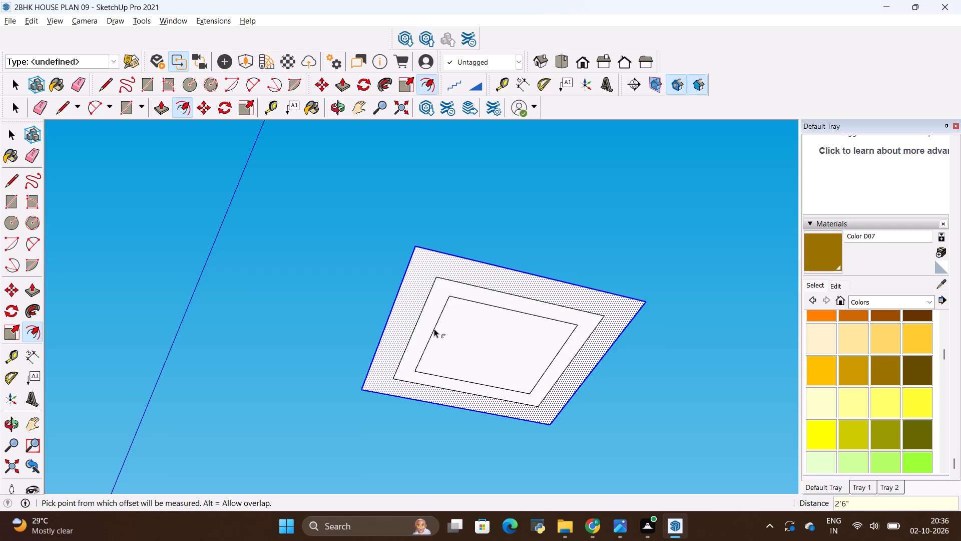
{"action": "left_click", "coordinate": [468, 336]}
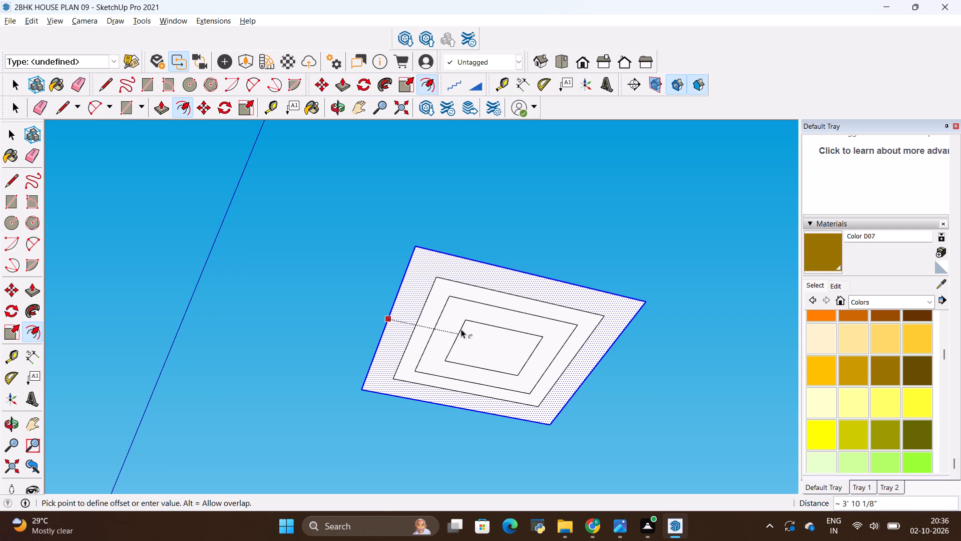
{"action": "key", "text": "Escape"}
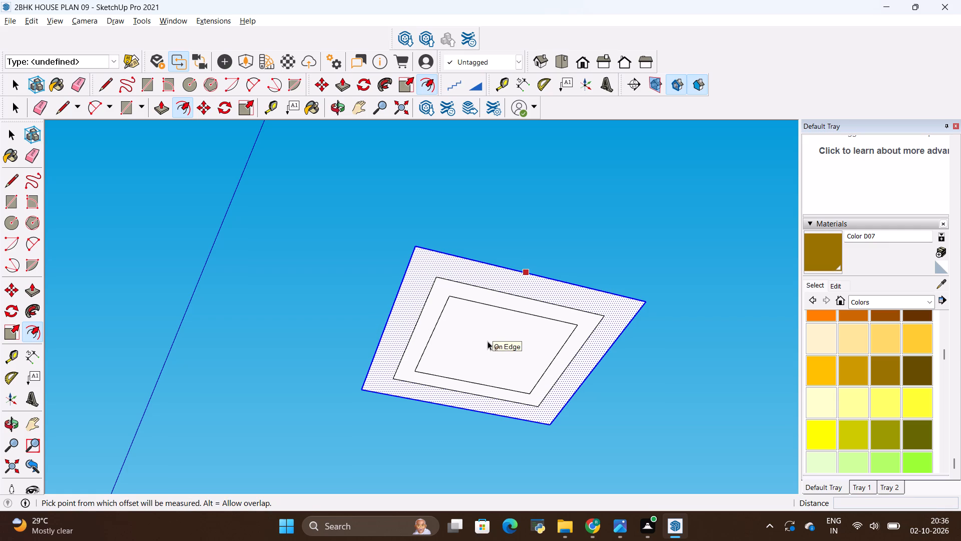
Place two diagonal guide lines through opposite corners of the innermost rectangle to mark its centre.
{"action": "key", "text": "t"}
{"action": "left_click", "coordinate": [417, 374]}
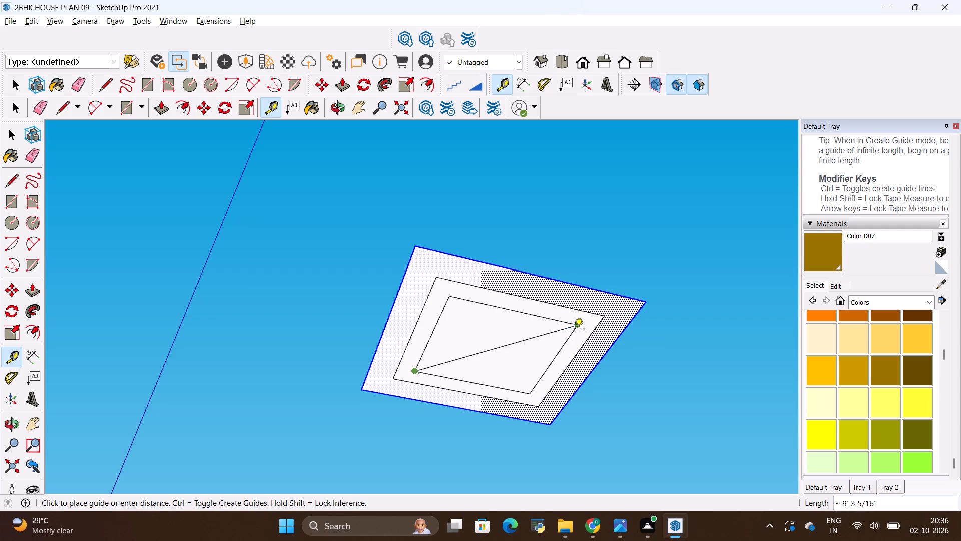
{"action": "left_click", "coordinate": [574, 330]}
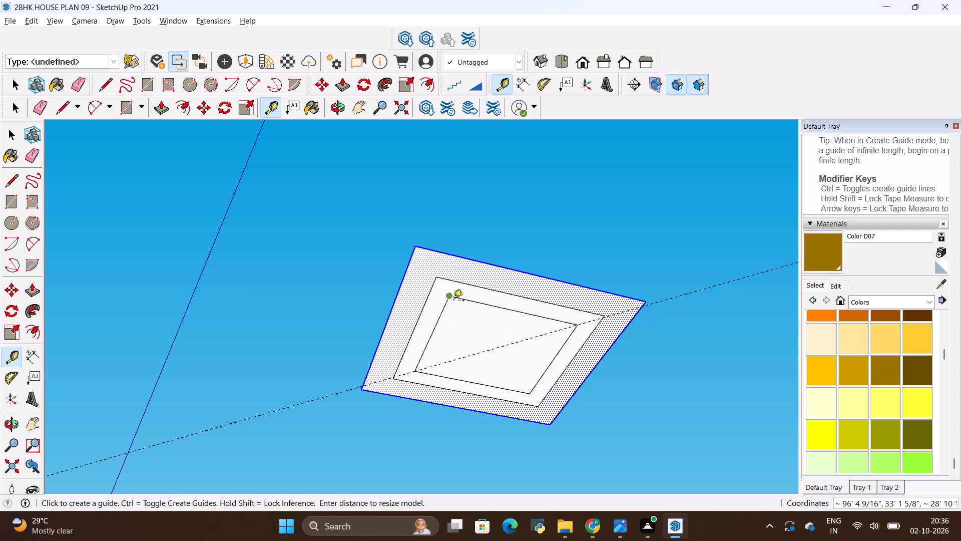
{"action": "left_click", "coordinate": [452, 301]}
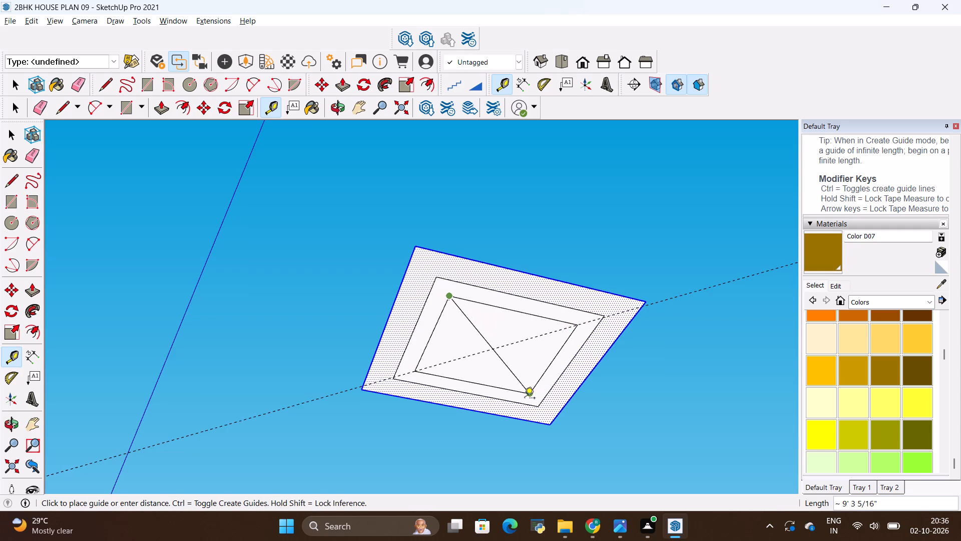
{"action": "left_click", "coordinate": [532, 396]}
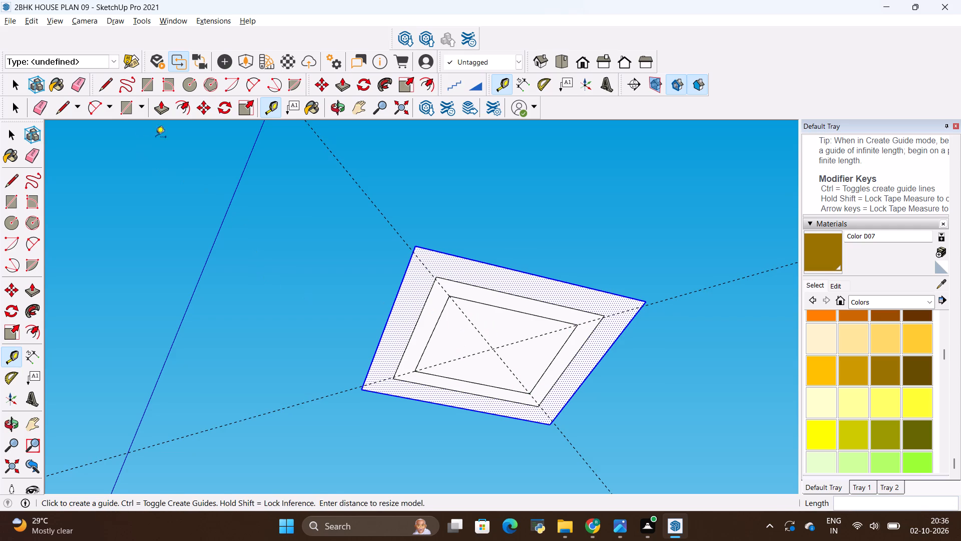
Draw a circle with a 1'6" radius centred on the crossing of the diagonal guides.
{"action": "left_click", "coordinate": [190, 83]}
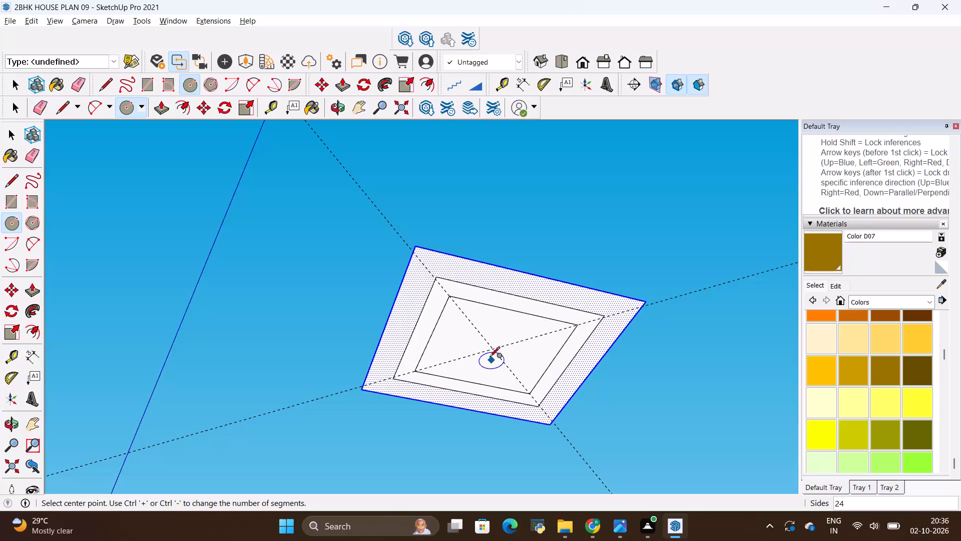
{"action": "left_click", "coordinate": [492, 350]}
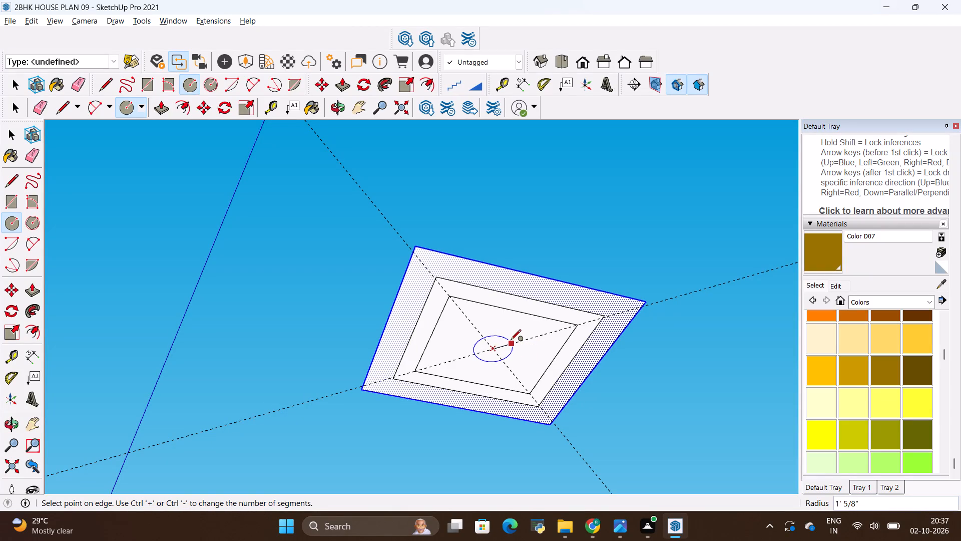
{"action": "key", "text": "BackSpace"}
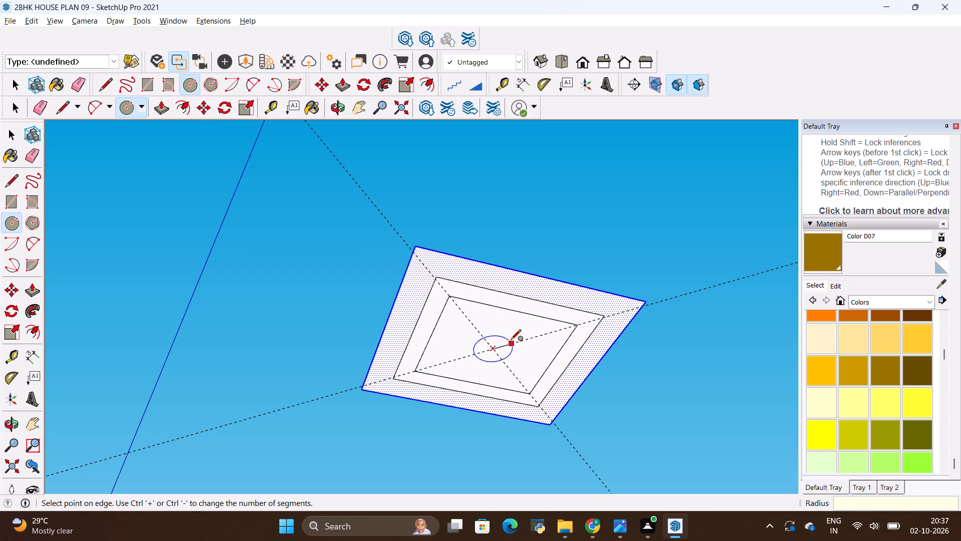
{"action": "type", "text": "1'"}
{"action": "key", "text": "6"}
{"action": "key", "text": "shift+quotedbl"}
{"action": "key", "text": "Return"}
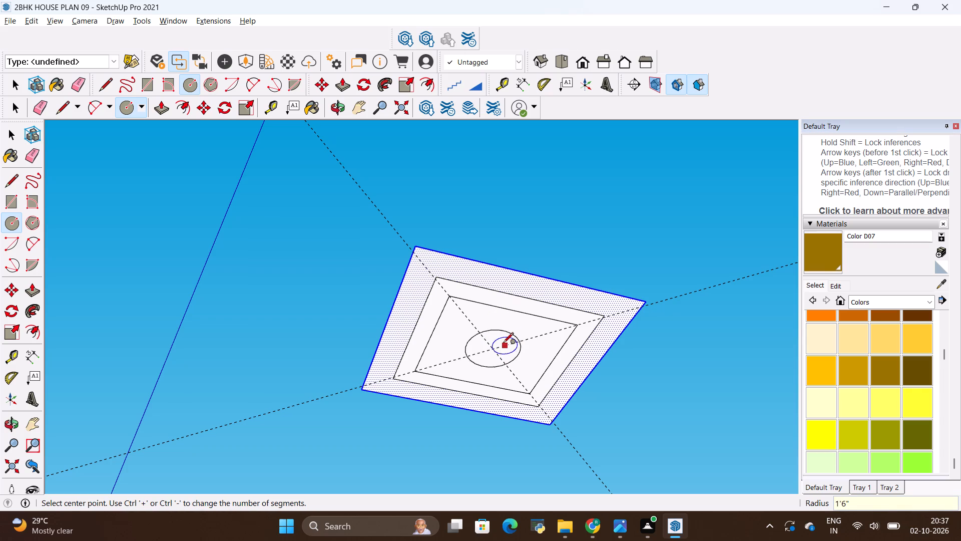
Draw a second, concentric circle with a 2' radius from the same guide crossing.
{"action": "left_click", "coordinate": [493, 344]}
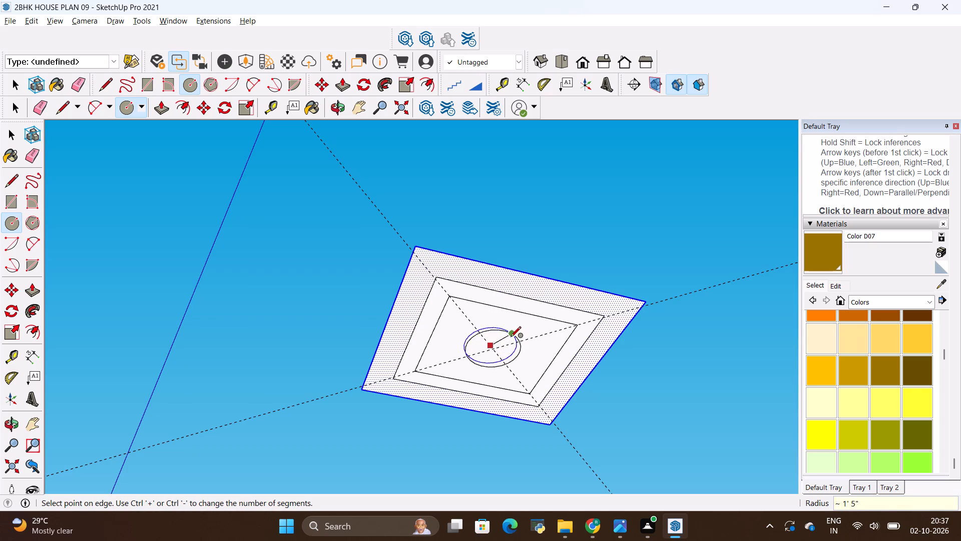
{"action": "key", "text": "Escape"}
{"action": "left_click", "coordinate": [489, 351]}
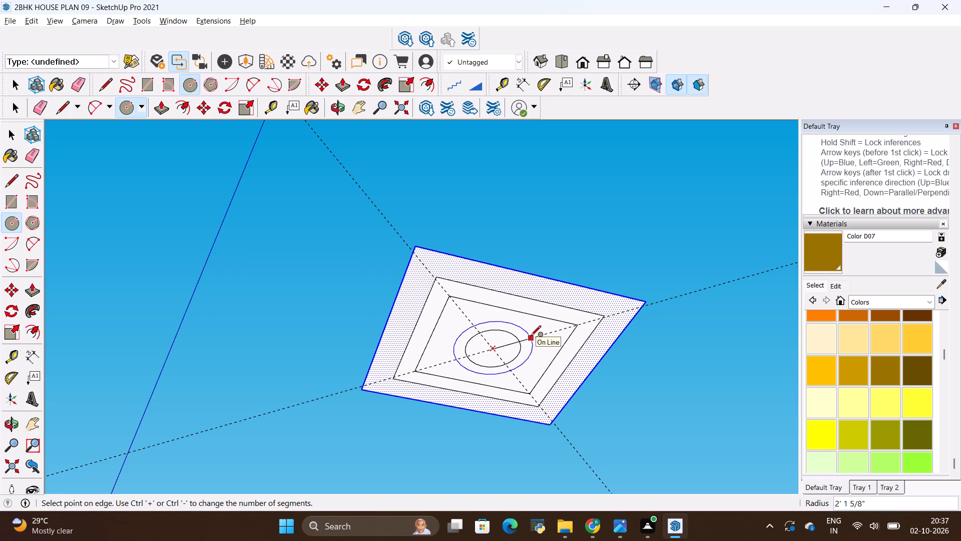
{"action": "key", "text": "BackSpace"}
{"action": "key", "text": "2"}
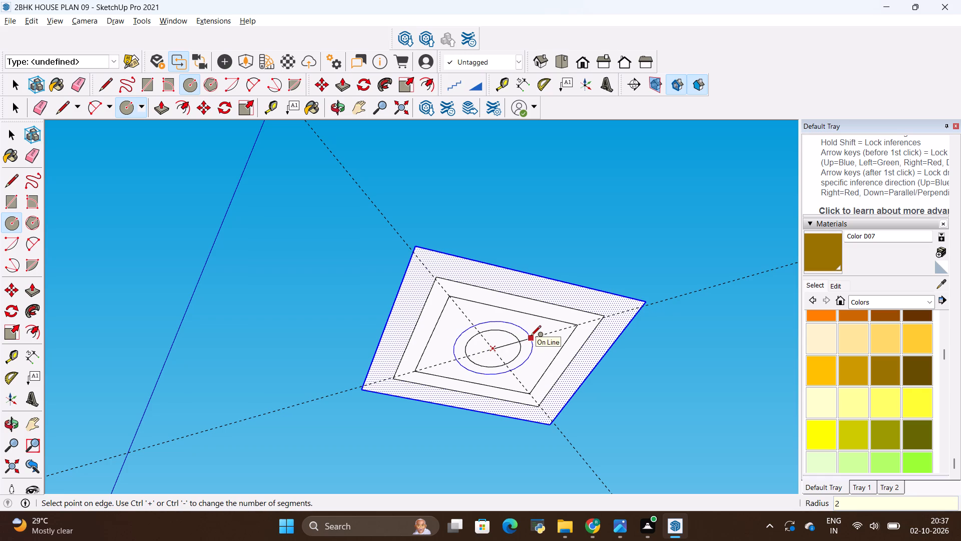
{"action": "key", "text": "shift+quotedbl"}
{"action": "key", "text": "BackSpace"}
{"action": "key", "text": "apostrophe"}
{"action": "key", "text": "Return"}
{"action": "key", "text": "Escape"}
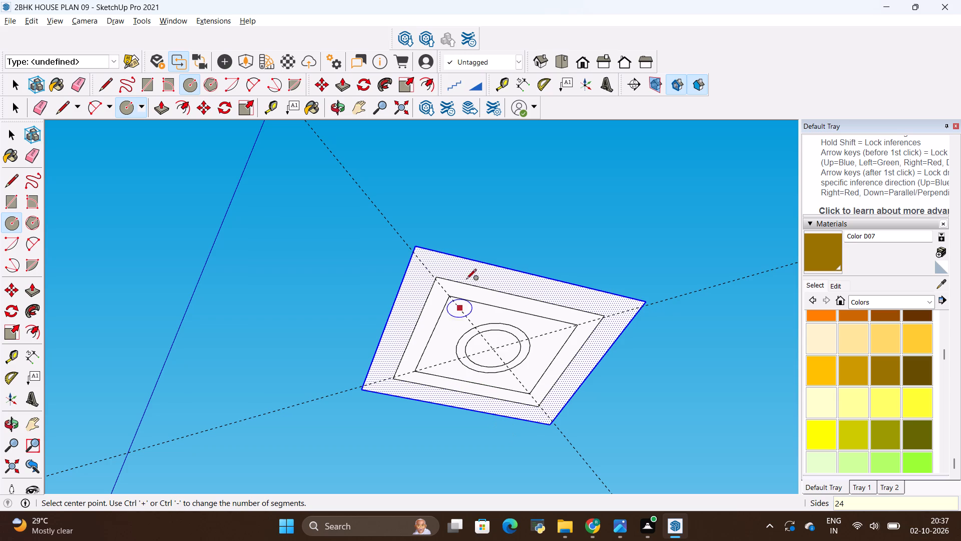
Erase both diagonal guide lines from the ceiling panel and leave nothing selected.
{"action": "key", "text": "e"}
{"action": "left_click_drag", "start_coordinate": [415, 226], "coordinate": [399, 235]}
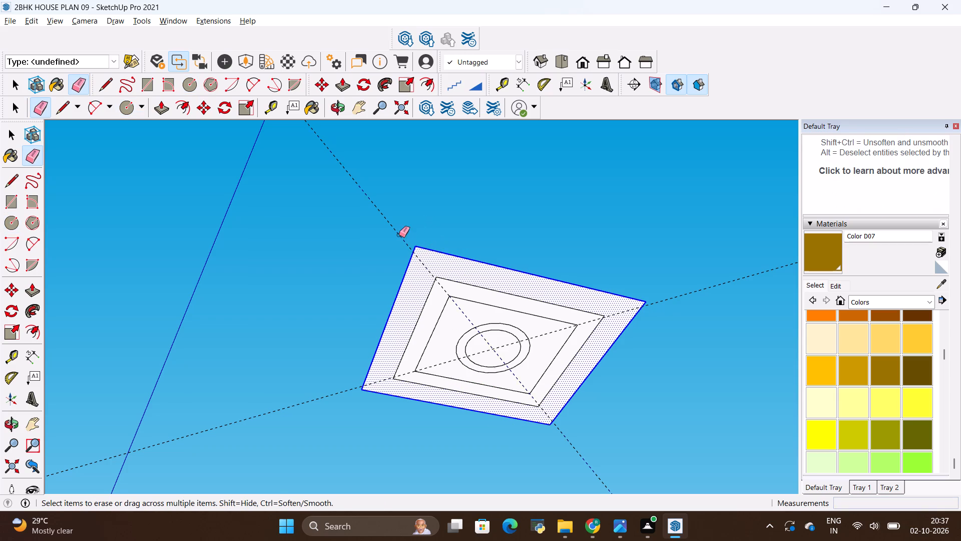
{"action": "left_click_drag", "start_coordinate": [399, 235], "coordinate": [398, 235]}
{"action": "left_click_drag", "start_coordinate": [323, 369], "coordinate": [341, 396]}
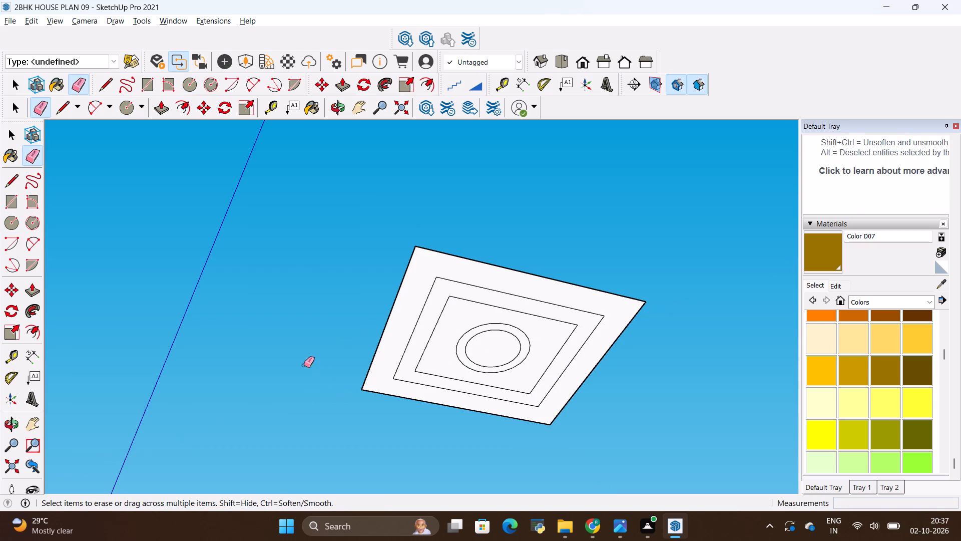
{"action": "key", "text": "space"}
{"action": "left_click", "coordinate": [334, 339]}
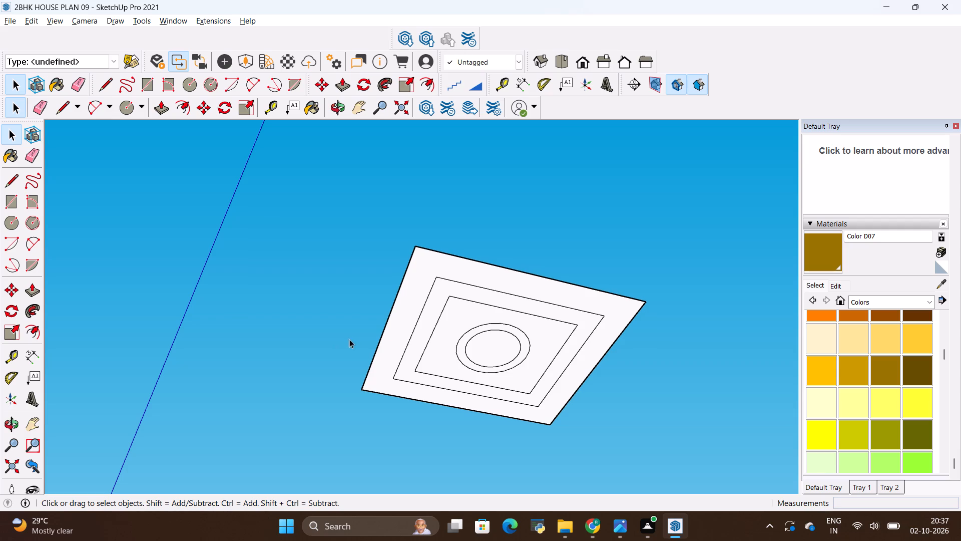
Push/pull the outermost border of the ceiling panel downward by 10".
{"action": "scroll", "coordinate": [399, 315], "scroll_direction": "up", "scroll_amount": 2}
{"action": "key", "text": "p"}
{"action": "left_click", "coordinate": [414, 299]}
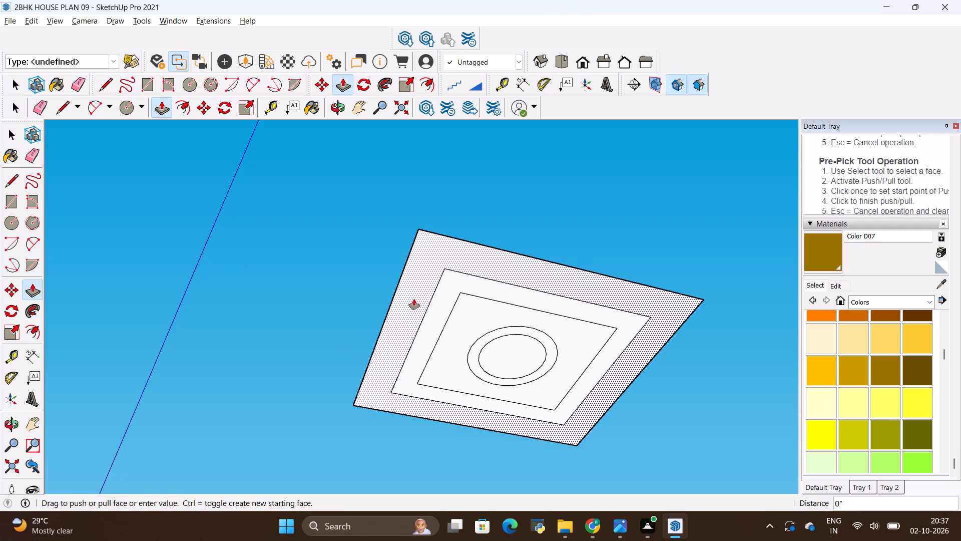
{"action": "key", "text": "BackSpace"}
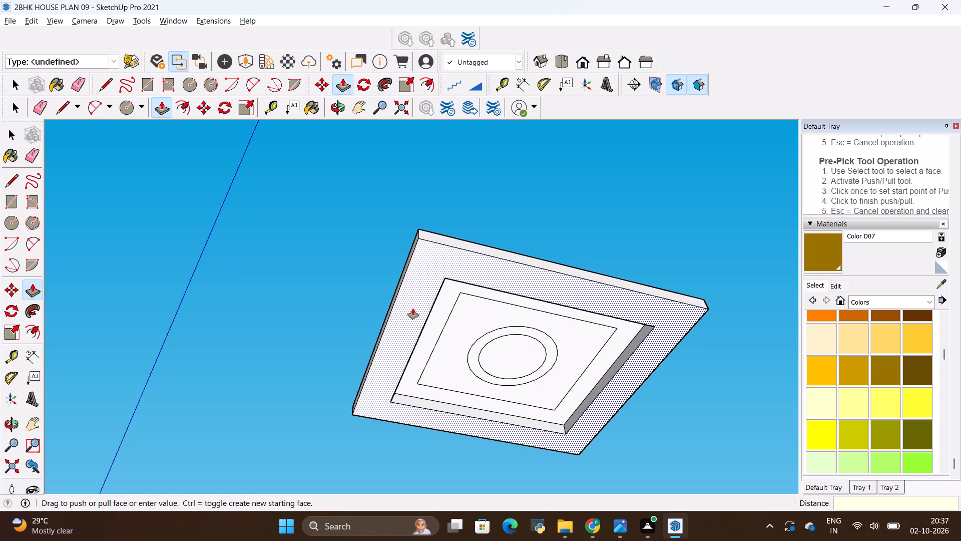
{"action": "type", "text": "10"}
{"action": "key", "text": "shift+quotedbl"}
{"action": "key", "text": "Return"}
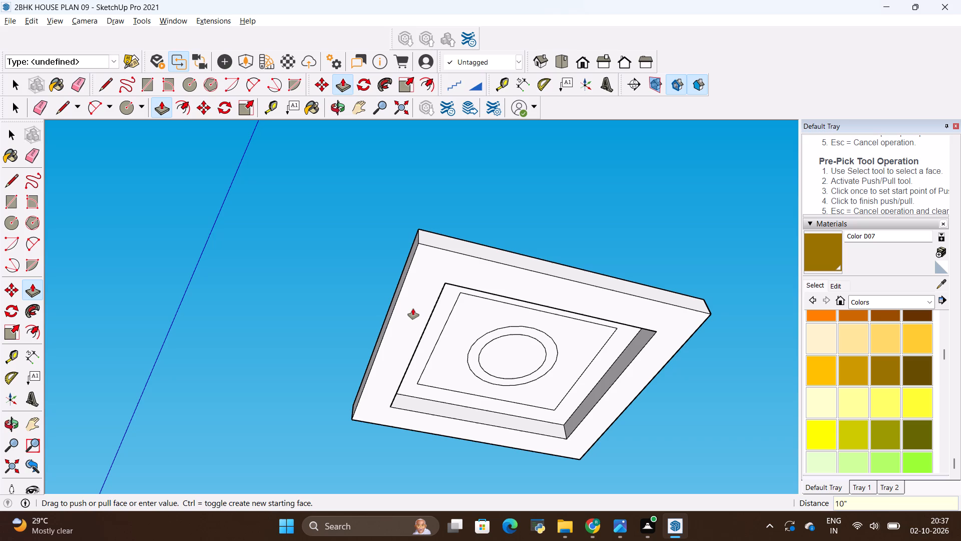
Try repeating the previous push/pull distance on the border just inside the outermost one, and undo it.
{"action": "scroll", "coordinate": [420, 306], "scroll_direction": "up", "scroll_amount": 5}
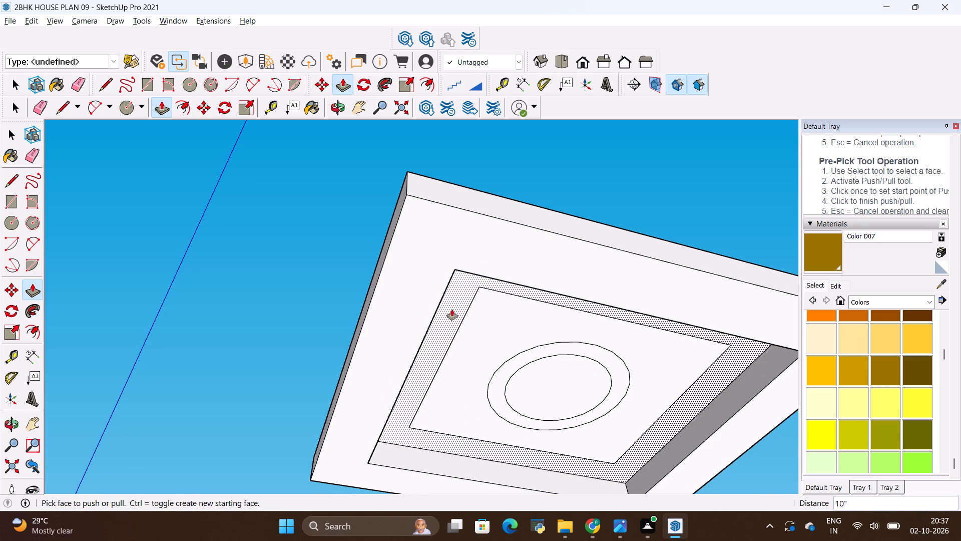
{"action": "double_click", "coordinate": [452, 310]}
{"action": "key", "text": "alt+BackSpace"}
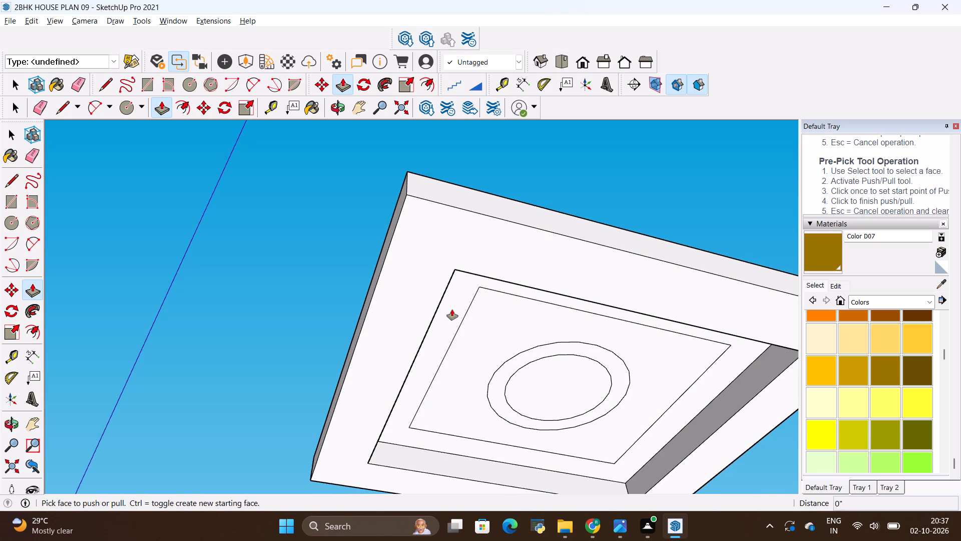
Push/pull the second border, just inside the outermost one, downward by 6".
{"action": "scroll", "coordinate": [428, 384], "scroll_direction": "down", "scroll_amount": 2}
{"action": "middle_click_drag", "start_coordinate": [406, 426], "coordinate": [335, 425]}
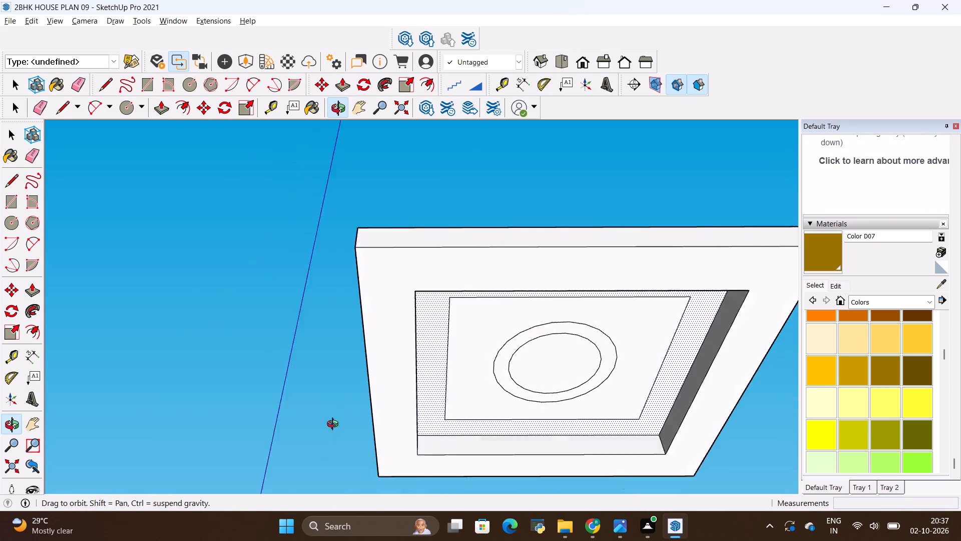
{"action": "middle_click_drag", "start_coordinate": [335, 425], "coordinate": [321, 433]}
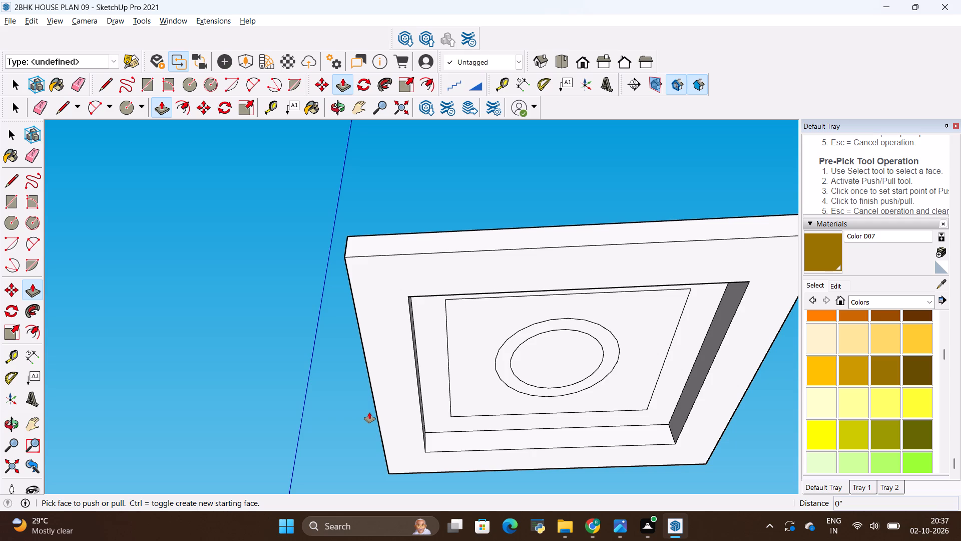
{"action": "left_click", "coordinate": [440, 413]}
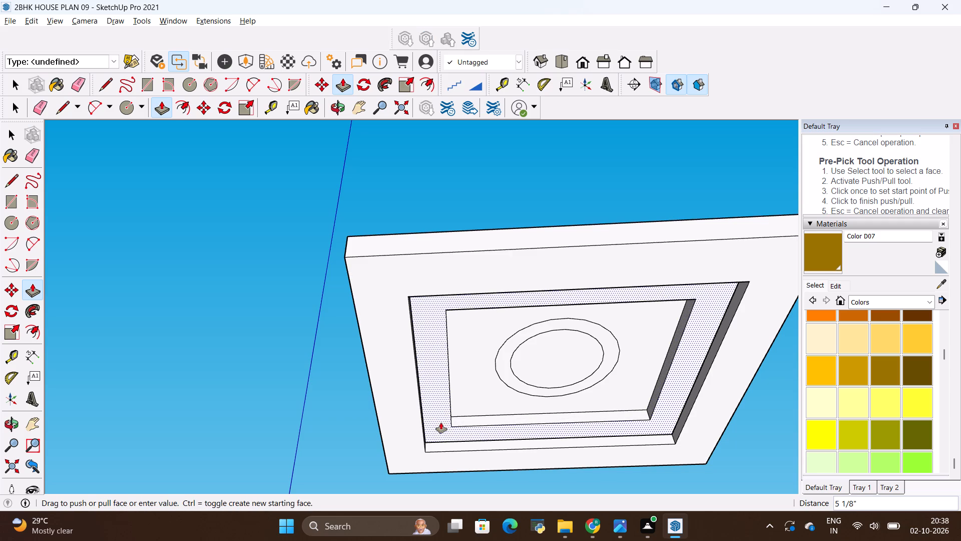
{"action": "key", "text": "BackSpace"}
{"action": "key", "text": "6"}
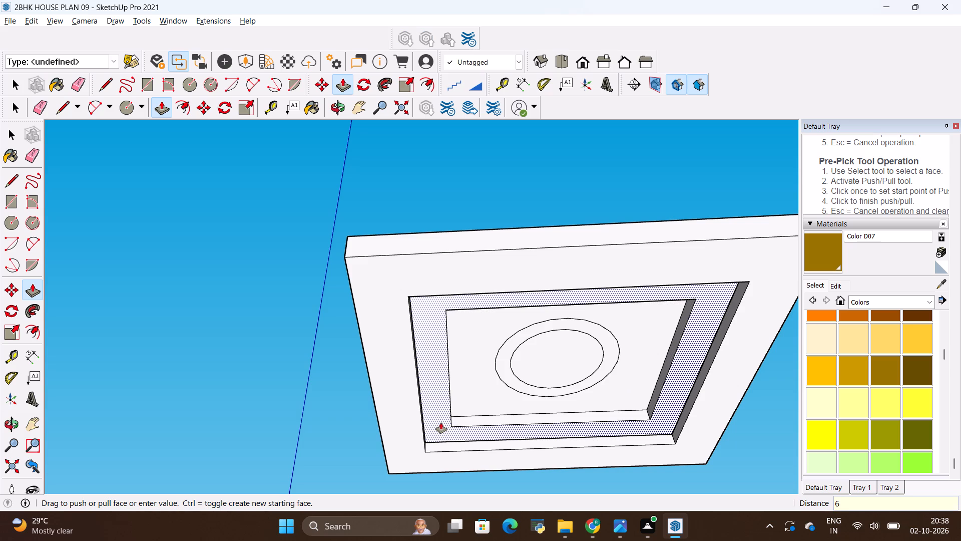
{"action": "key", "text": "shift+quotedbl"}
{"action": "key", "text": "Return"}
Push/pull the ring between the two concentric circles downward by 6".
{"action": "scroll", "coordinate": [373, 380], "scroll_direction": "down", "scroll_amount": 3}
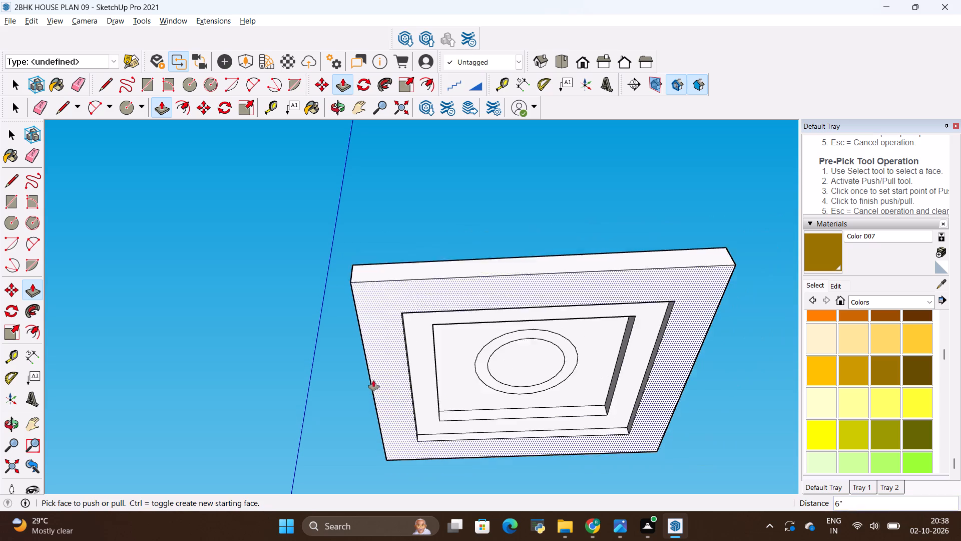
{"action": "middle_click_drag", "start_coordinate": [479, 414], "coordinate": [574, 446]}
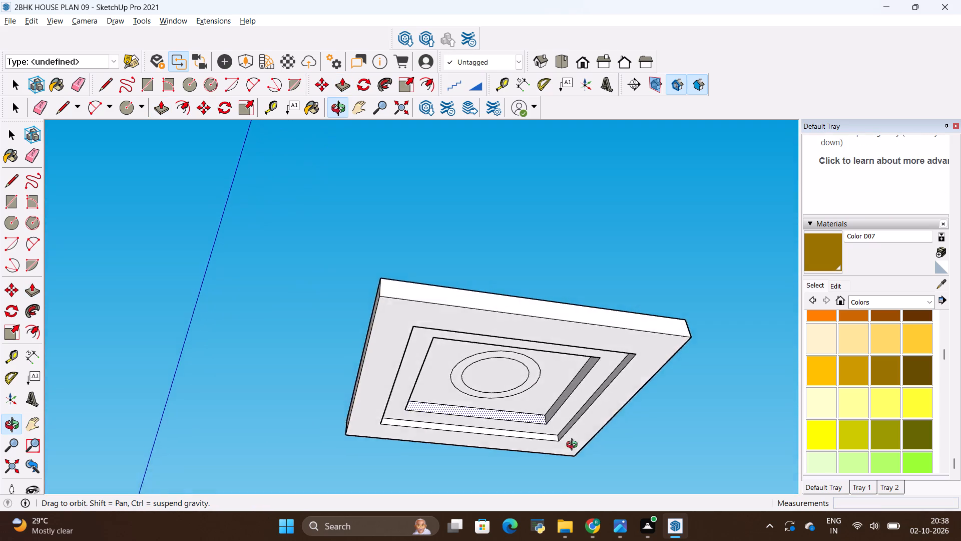
{"action": "middle_click_drag", "start_coordinate": [574, 446], "coordinate": [499, 428]}
{"action": "scroll", "coordinate": [503, 395], "scroll_direction": "up", "scroll_amount": 3}
{"action": "left_click", "coordinate": [507, 378]}
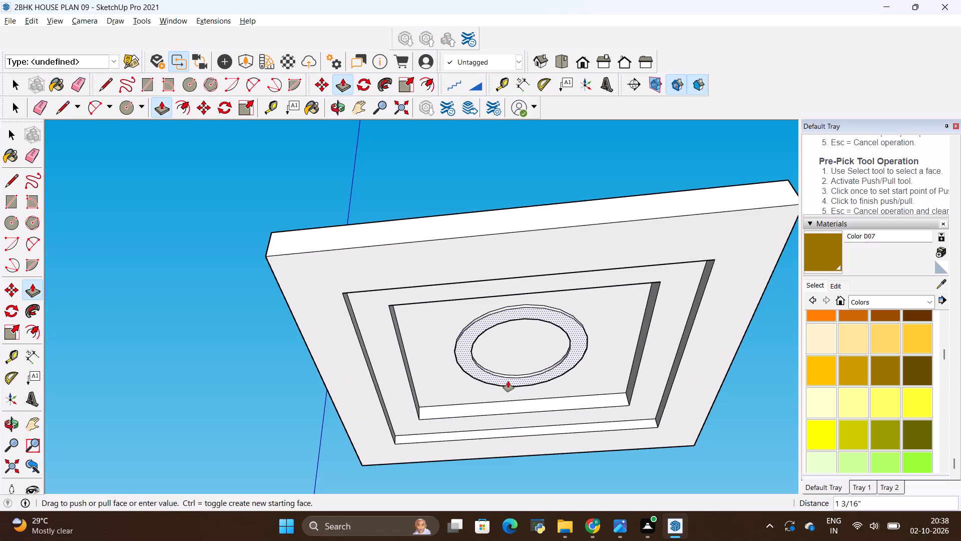
{"action": "key", "text": "BackSpace"}
{"action": "key", "text": "8"}
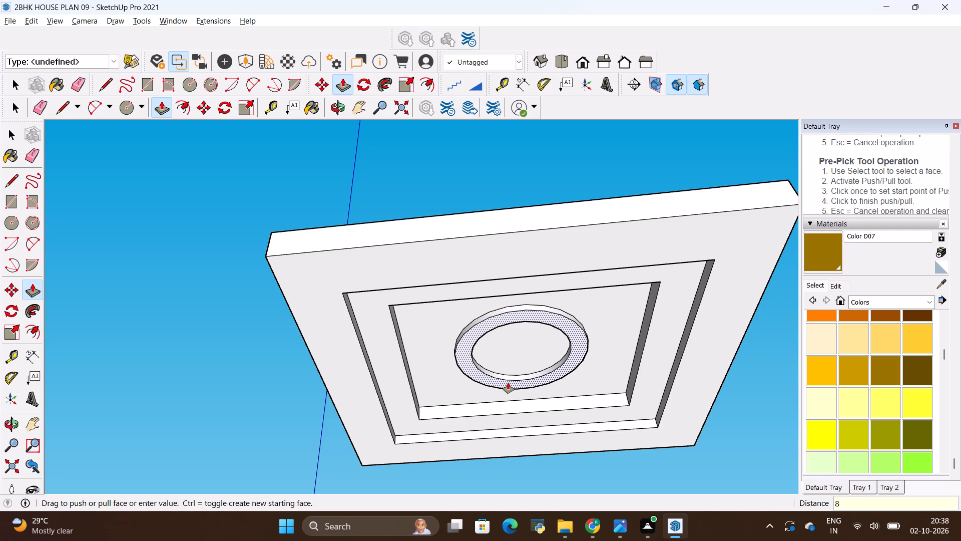
{"action": "key", "text": "BackSpace"}
{"action": "key", "text": "6"}
{"action": "key", "text": "shift+quotedbl"}
{"action": "key", "text": "Return"}
Push the ceiling panel's outermost border back upward by 2".
{"action": "scroll", "coordinate": [522, 291], "scroll_direction": "down", "scroll_amount": 3}
{"action": "middle_click_drag", "start_coordinate": [504, 363], "coordinate": [395, 412]}
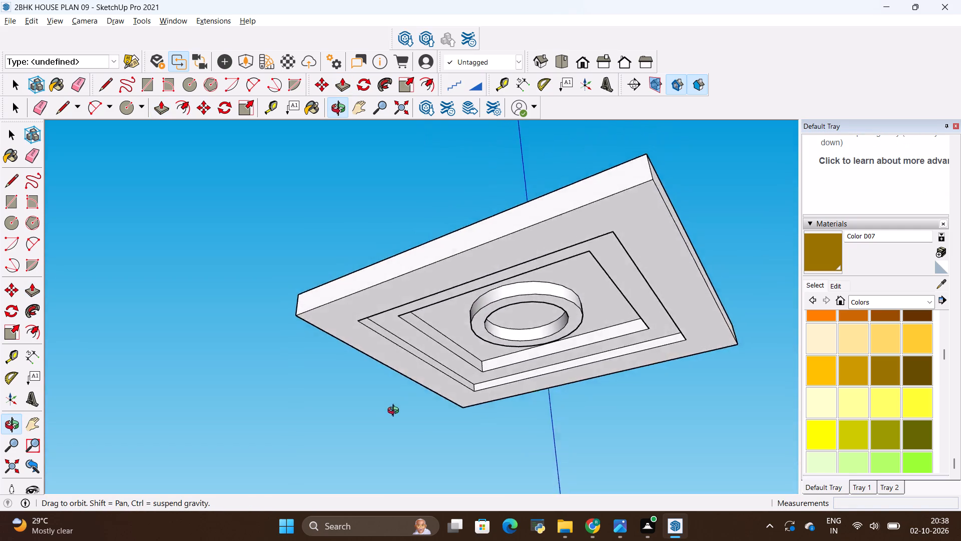
{"action": "middle_click_drag", "start_coordinate": [395, 412], "coordinate": [533, 432]}
{"action": "scroll", "coordinate": [516, 382], "scroll_direction": "down", "scroll_amount": 2}
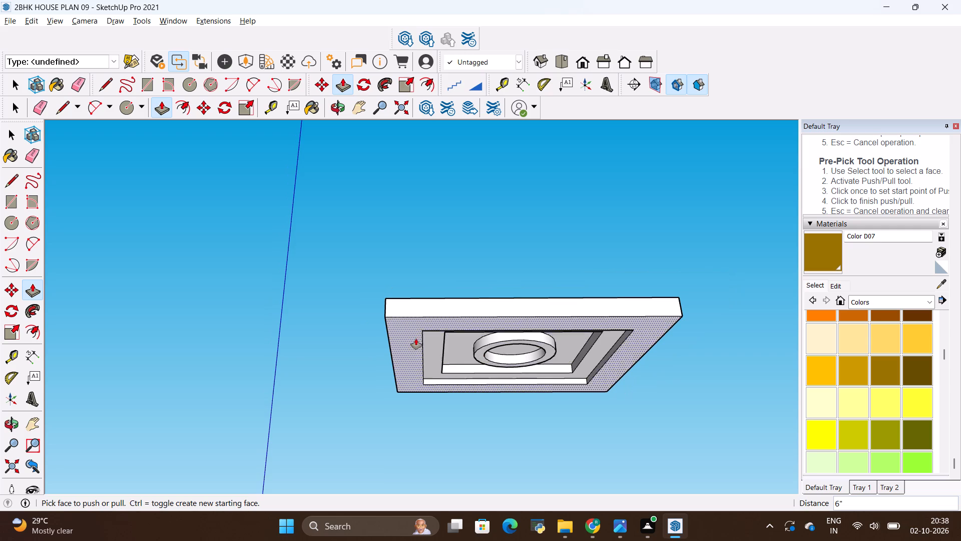
{"action": "scroll", "coordinate": [415, 339], "scroll_direction": "up", "scroll_amount": 3}
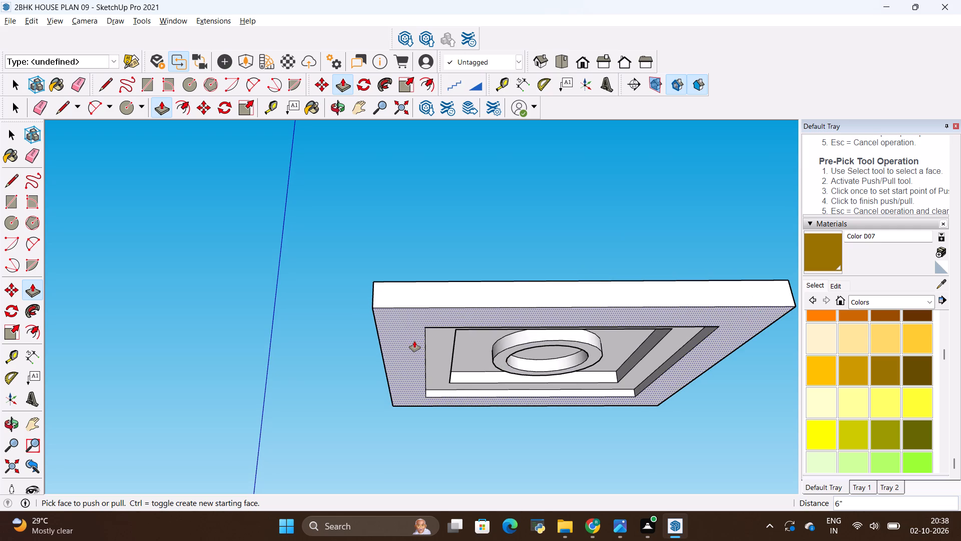
{"action": "left_click", "coordinate": [414, 341]}
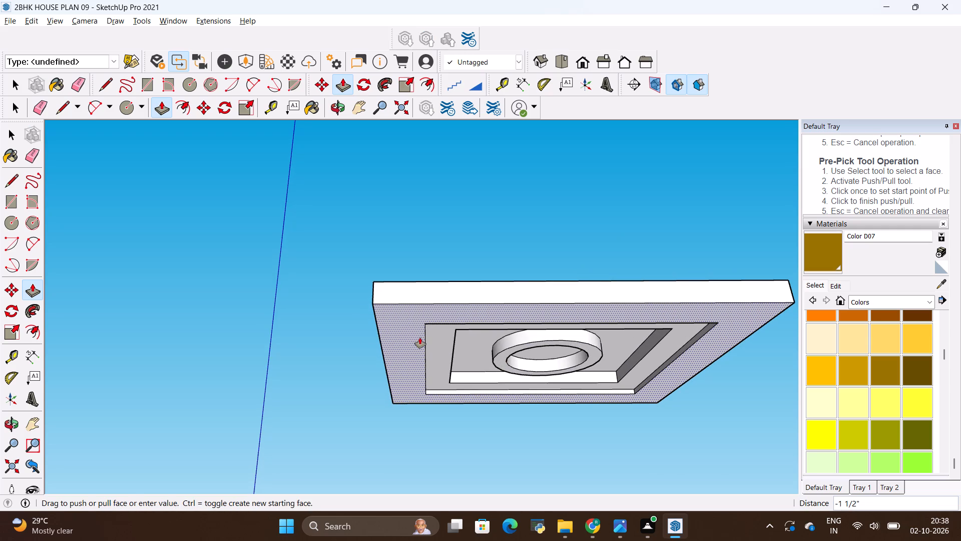
{"action": "key", "text": "BackSpace"}
{"action": "key", "text": "2"}
{"action": "key", "text": "shift+quotedbl"}
{"action": "key", "text": "Return"}
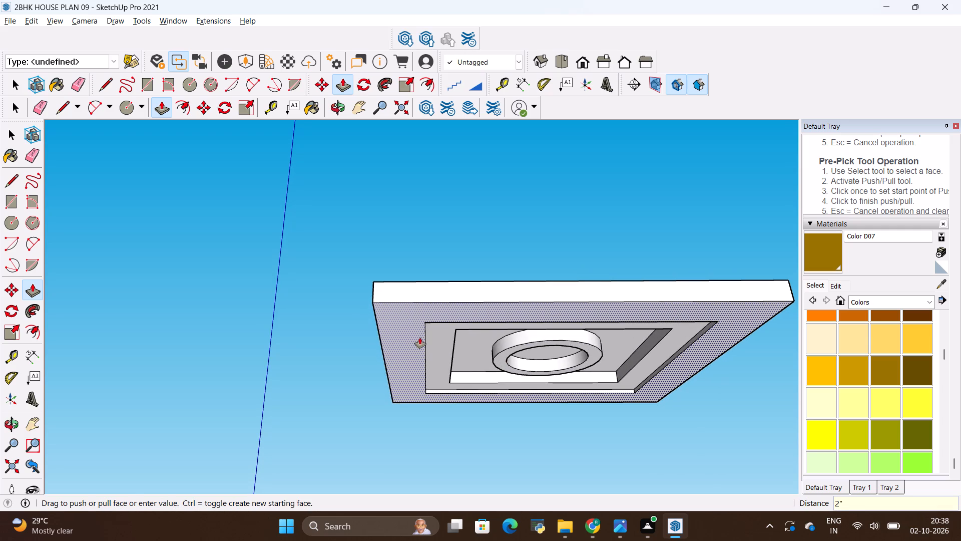
Examine the stepped borders and circular ring on the underside of the ceiling panel.
{"action": "scroll", "coordinate": [490, 394], "scroll_direction": "up", "scroll_amount": 11}
{"action": "scroll", "coordinate": [430, 393], "scroll_direction": "down", "scroll_amount": 7}
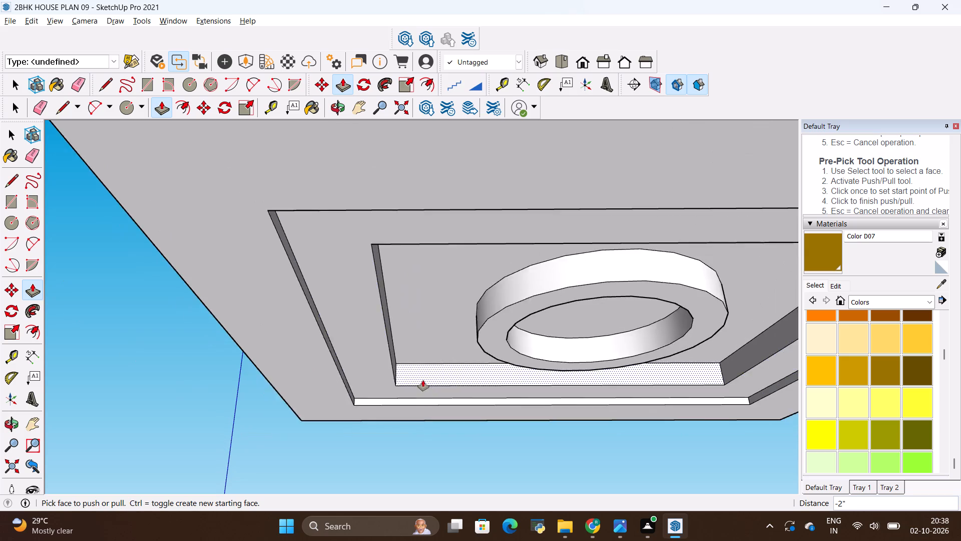
{"action": "scroll", "coordinate": [423, 380], "scroll_direction": "down", "scroll_amount": 4}
{"action": "middle_click_drag", "start_coordinate": [456, 384], "coordinate": [444, 406]}
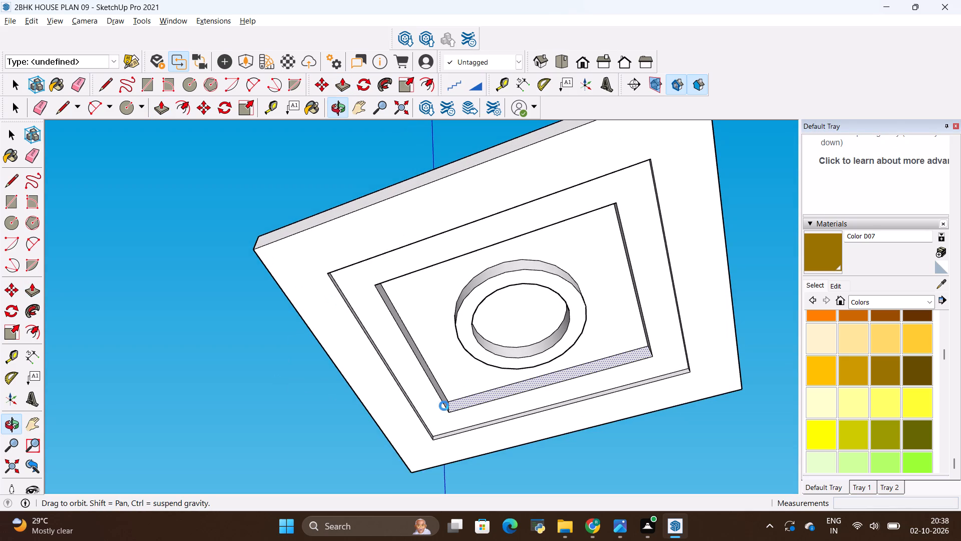
{"action": "middle_click_drag", "start_coordinate": [444, 406], "coordinate": [488, 332]}
{"action": "scroll", "coordinate": [501, 270], "scroll_direction": "up", "scroll_amount": 1}
{"action": "scroll", "coordinate": [502, 264], "scroll_direction": "down", "scroll_amount": 5}
{"action": "scroll", "coordinate": [248, 276], "scroll_direction": "up", "scroll_amount": 3}
{"action": "scroll", "coordinate": [189, 283], "scroll_direction": "up", "scroll_amount": 4}
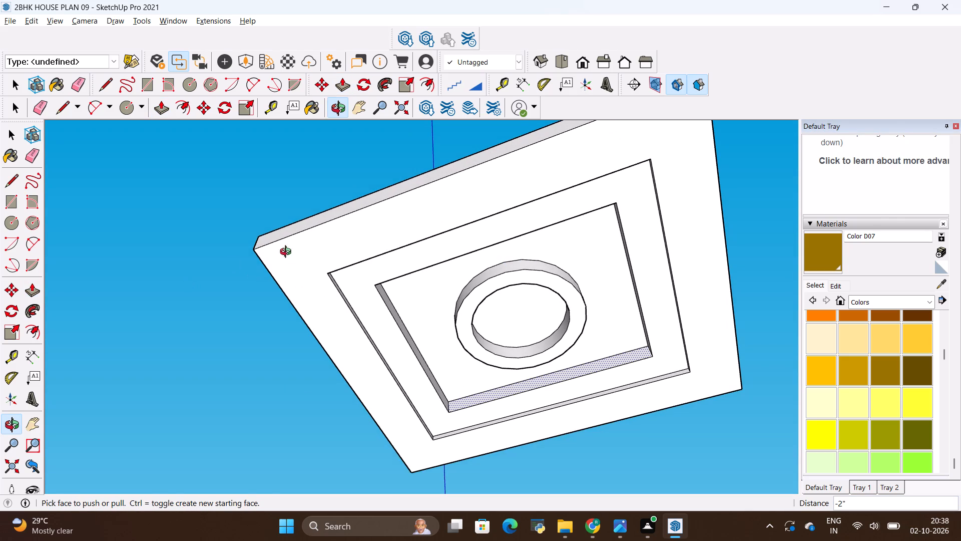
{"action": "scroll", "coordinate": [291, 252], "scroll_direction": "down", "scroll_amount": 5}
{"action": "scroll", "coordinate": [373, 247], "scroll_direction": "up", "scroll_amount": 9}
{"action": "scroll", "coordinate": [437, 306], "scroll_direction": "up", "scroll_amount": 1}
Paint the underside of the circular ring and the outermost border with the dark brown Color C08.
{"action": "middle_click_drag", "start_coordinate": [437, 306], "coordinate": [424, 254]}
{"action": "scroll", "coordinate": [845, 332], "scroll_direction": "up", "scroll_amount": 2}
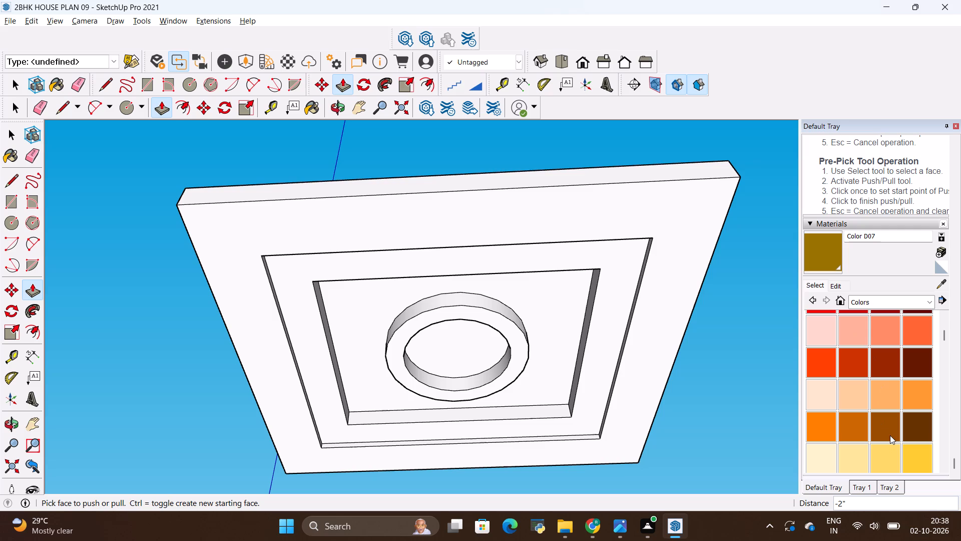
{"action": "left_click", "coordinate": [913, 425]}
{"action": "scroll", "coordinate": [419, 340], "scroll_direction": "up", "scroll_amount": 4}
{"action": "left_click", "coordinate": [417, 324]}
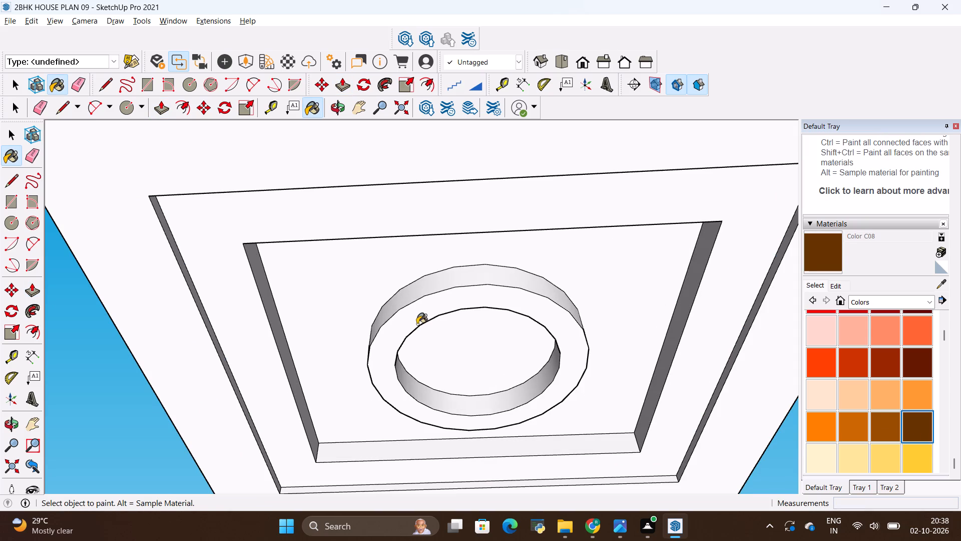
{"action": "left_click", "coordinate": [238, 177]}
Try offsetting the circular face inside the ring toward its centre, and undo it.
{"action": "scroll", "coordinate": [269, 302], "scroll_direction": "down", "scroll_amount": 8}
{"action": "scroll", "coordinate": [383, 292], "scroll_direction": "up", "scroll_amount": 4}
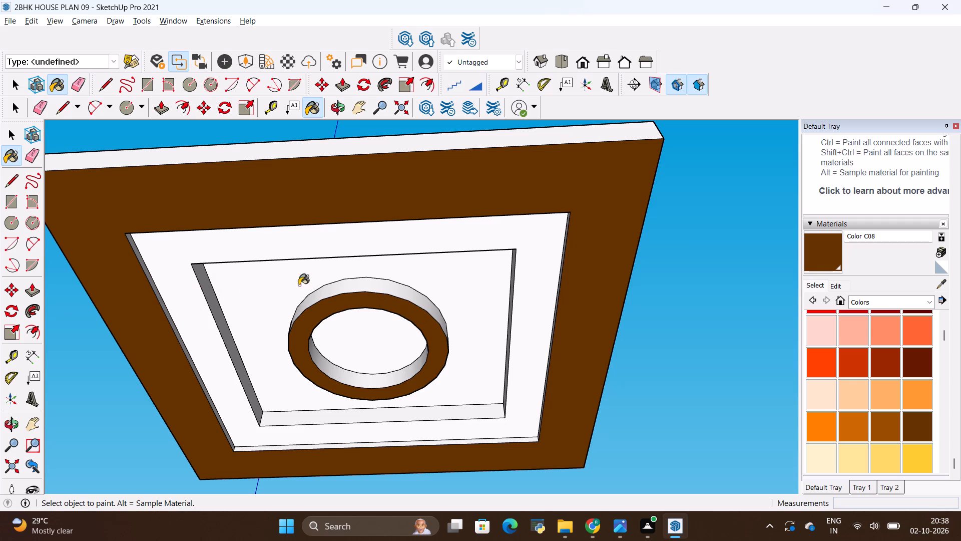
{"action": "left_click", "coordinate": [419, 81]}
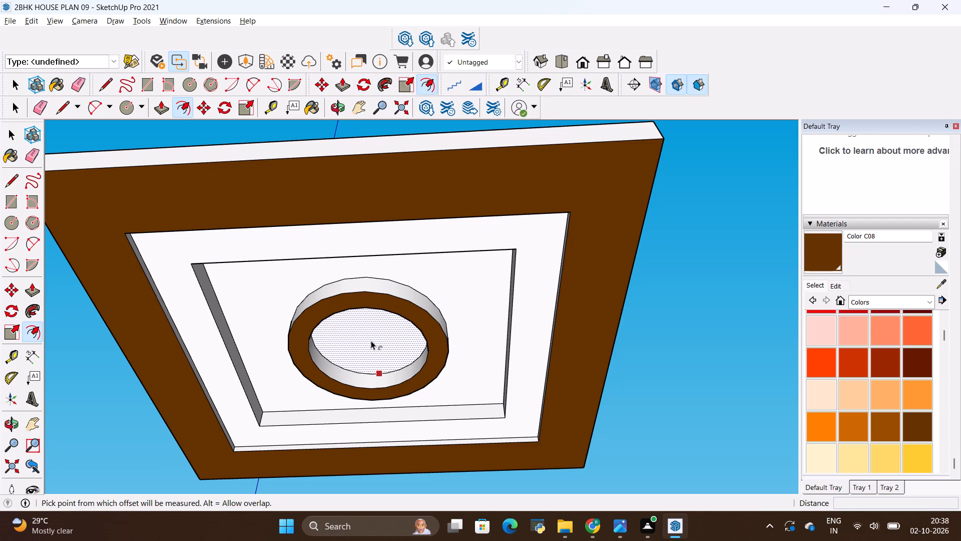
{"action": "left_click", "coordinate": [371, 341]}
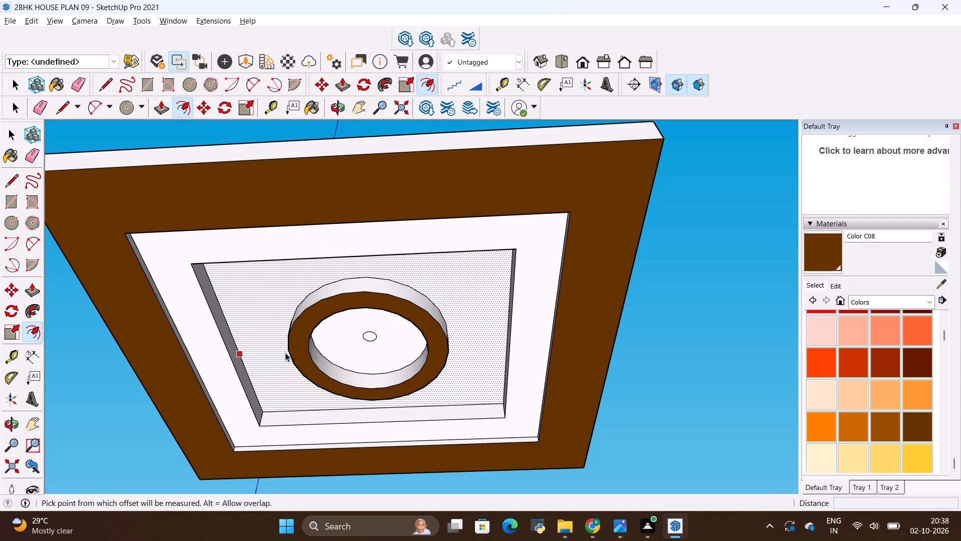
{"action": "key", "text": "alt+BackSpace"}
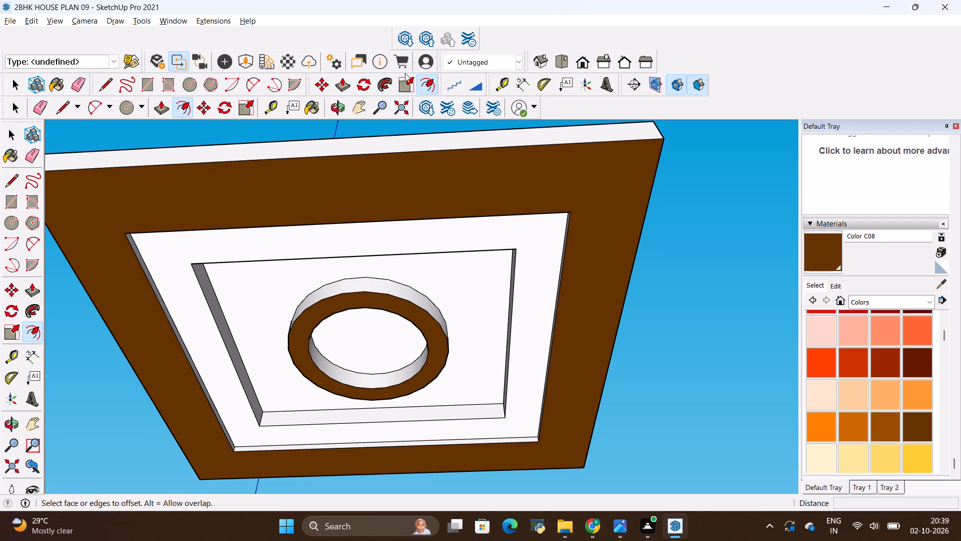
Offset the outline of the recessed rectangular face around the ring inward by about 6 3/8".
{"action": "left_click", "coordinate": [421, 81]}
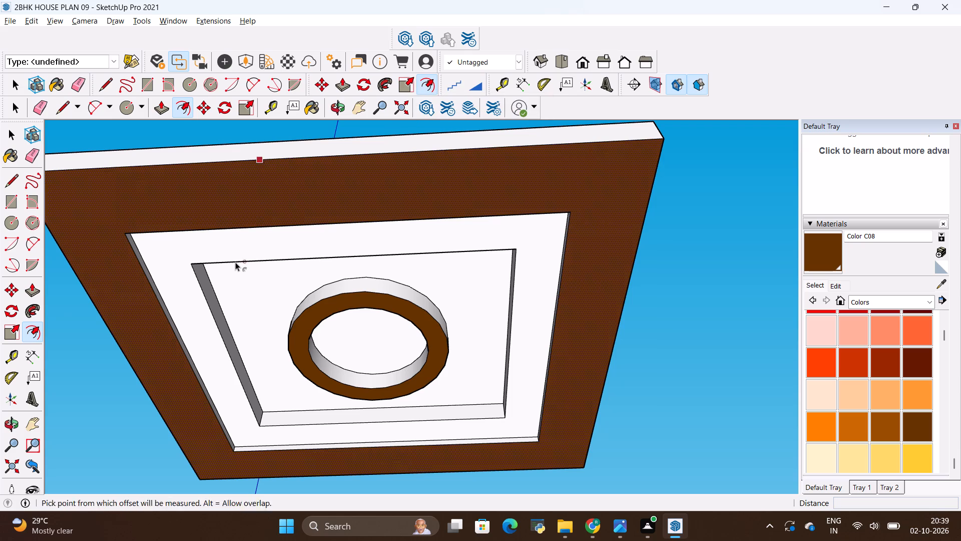
{"action": "left_click", "coordinate": [251, 294]}
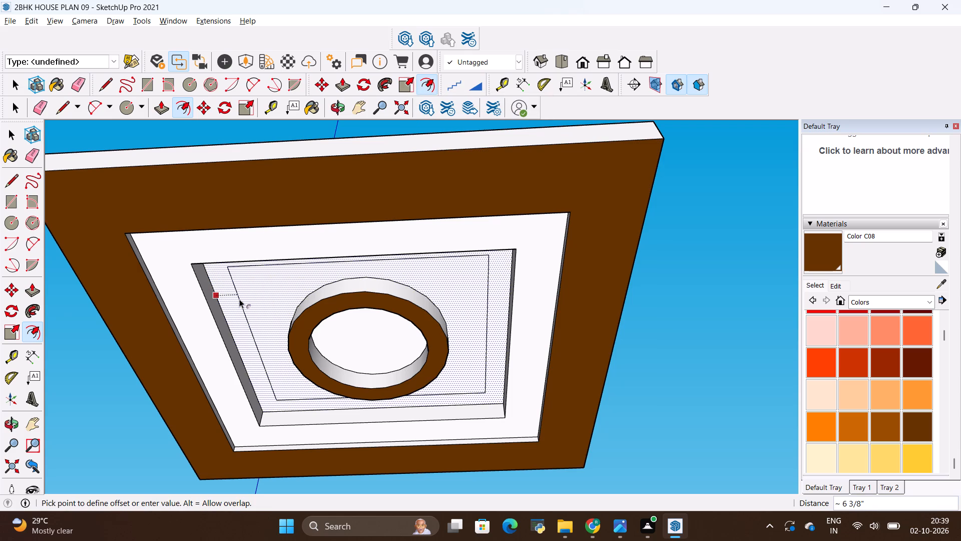
{"action": "left_click", "coordinate": [241, 303]}
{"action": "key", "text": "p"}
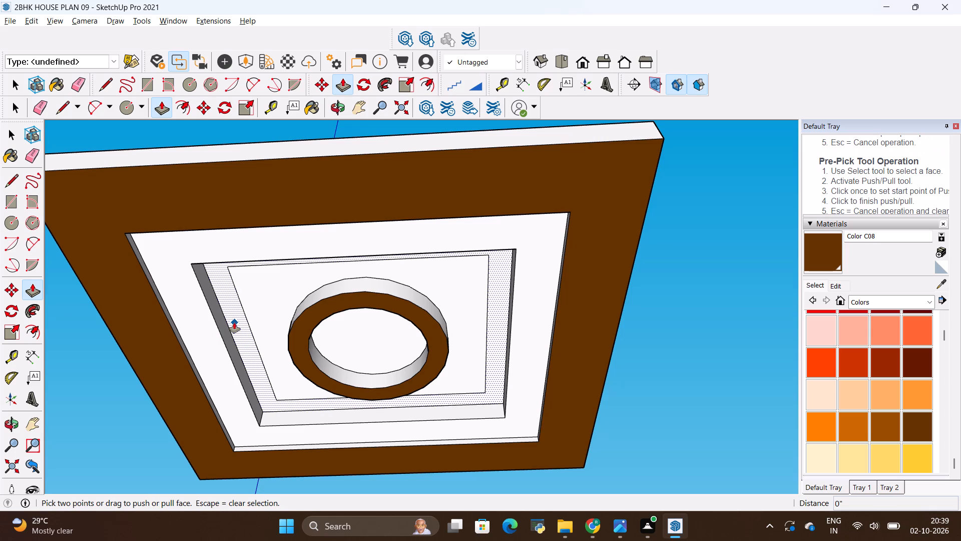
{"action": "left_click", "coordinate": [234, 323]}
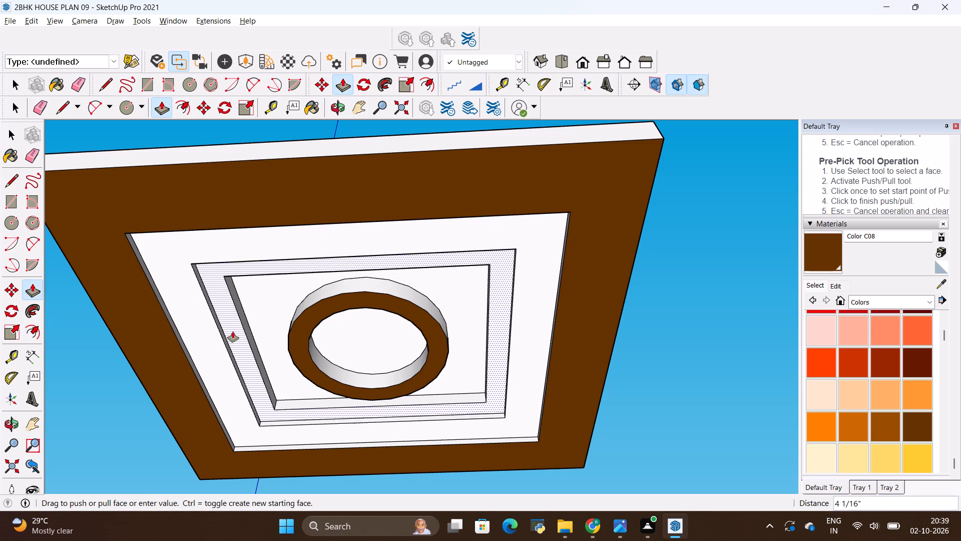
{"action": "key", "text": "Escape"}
Push the white second border slightly upward, deepening its step behind the brown outermost border.
{"action": "left_click", "coordinate": [214, 339]}
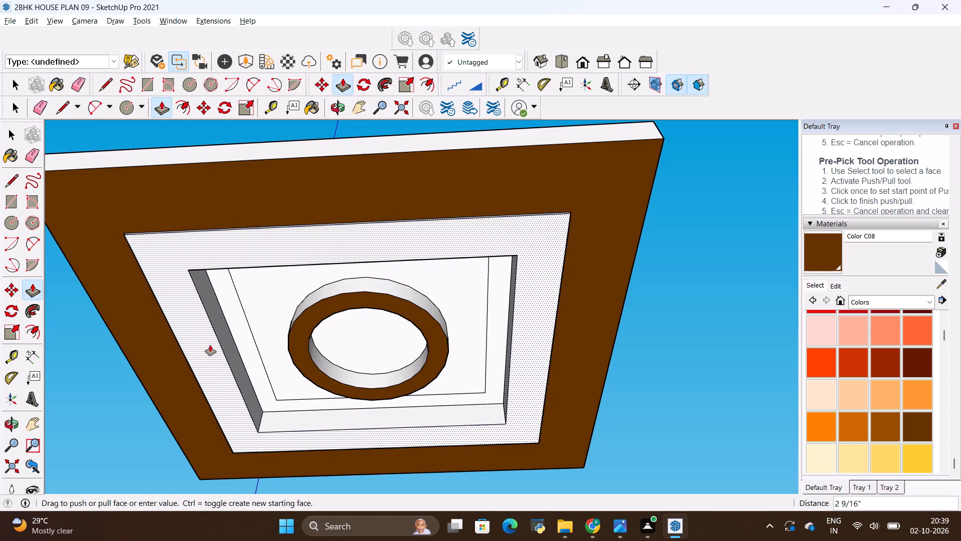
{"action": "left_click", "coordinate": [216, 336]}
Push/pull the narrow offset border around the central recess downward by about 2 5/16".
{"action": "left_click", "coordinate": [242, 316]}
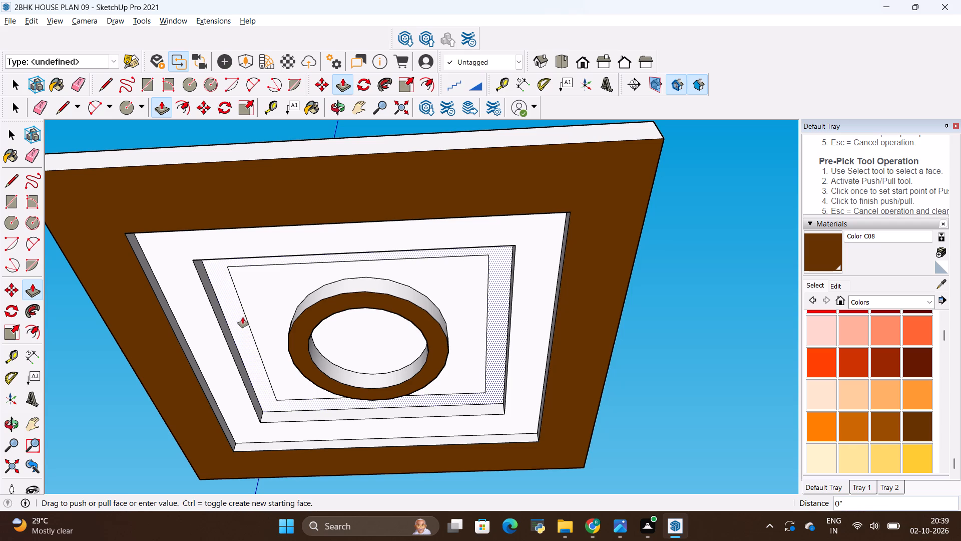
{"action": "left_click", "coordinate": [241, 321]}
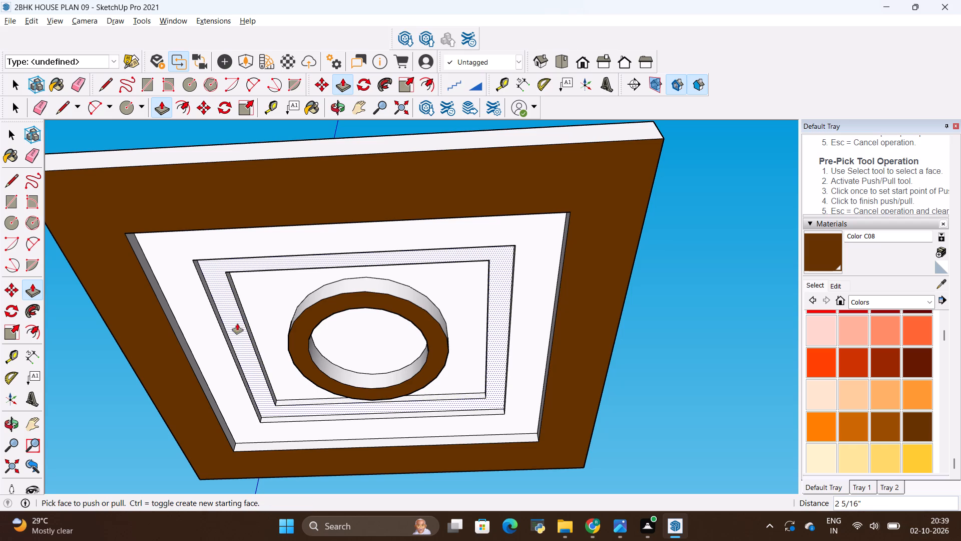
{"action": "key", "text": "Escape"}
{"action": "scroll", "coordinate": [245, 278], "scroll_direction": "up", "scroll_amount": 13}
{"action": "scroll", "coordinate": [267, 303], "scroll_direction": "down", "scroll_amount": 5}
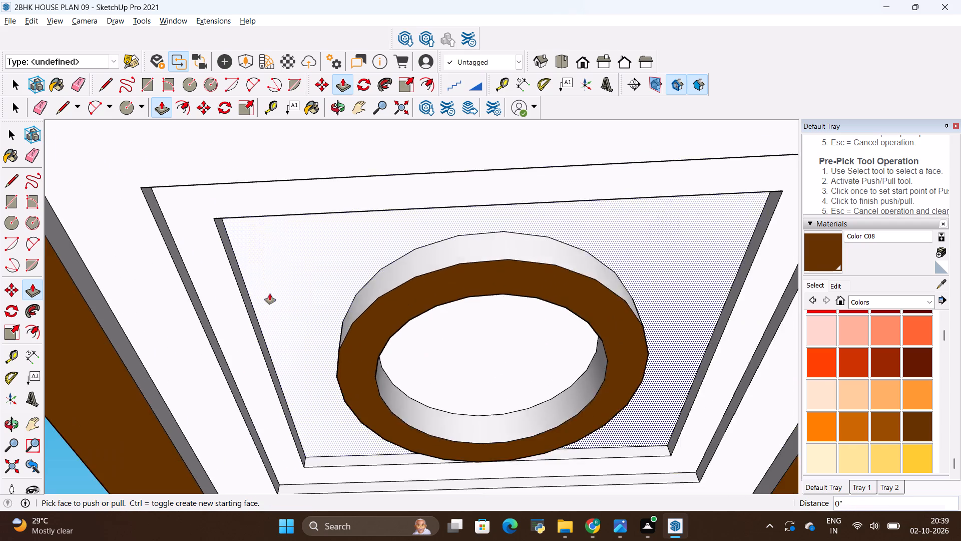
{"action": "scroll", "coordinate": [270, 294], "scroll_direction": "down", "scroll_amount": 8}
{"action": "middle_click_drag", "start_coordinate": [270, 298], "coordinate": [479, 359]}
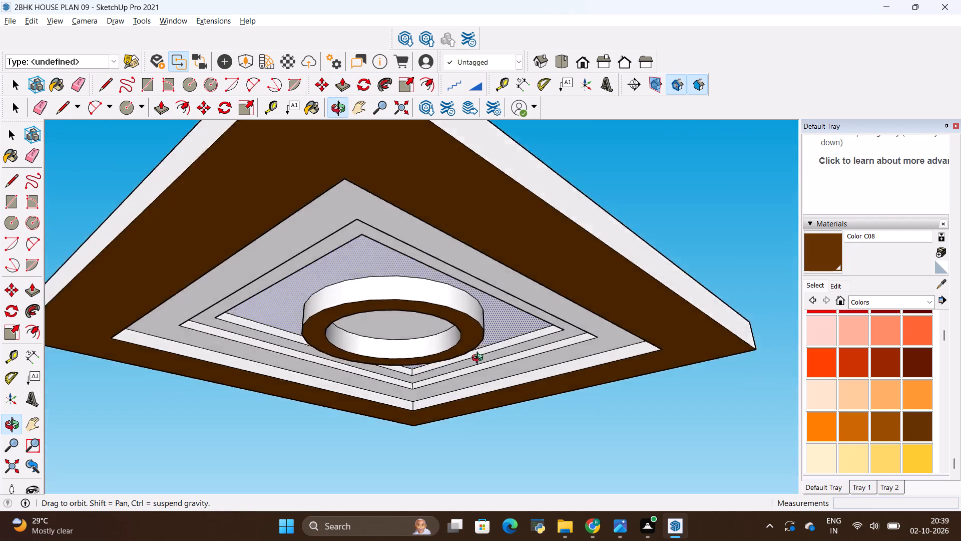
Paint the narrow rectangular border around the central recess of the ceiling panel with brown Color C08.
{"action": "middle_click_drag", "start_coordinate": [479, 359], "coordinate": [319, 278]}
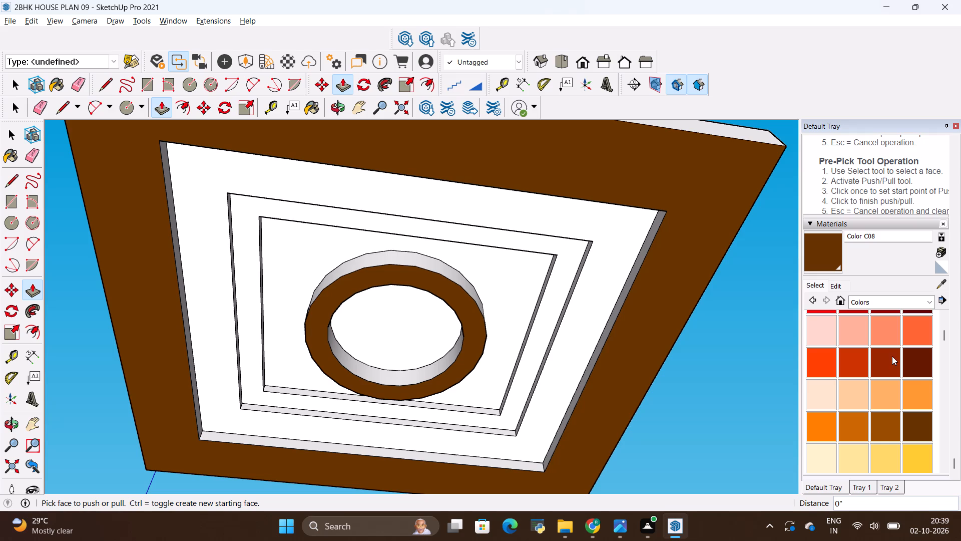
{"action": "left_click", "coordinate": [912, 429]}
{"action": "scroll", "coordinate": [596, 390], "scroll_direction": "up", "scroll_amount": 3}
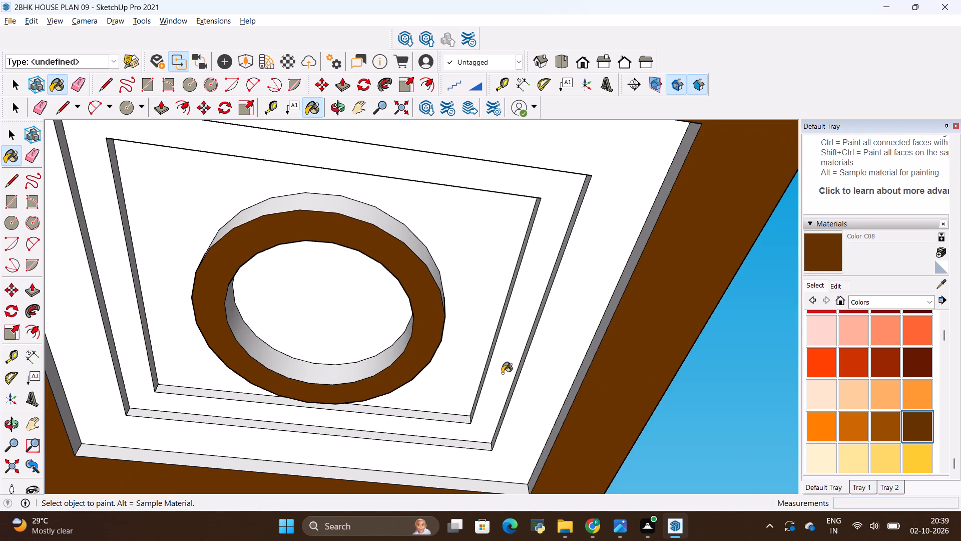
{"action": "left_click", "coordinate": [500, 375]}
Examine the painted ceiling panel from below, above and the side to check its stepped borders and ring.
{"action": "scroll", "coordinate": [564, 360], "scroll_direction": "down", "scroll_amount": 10}
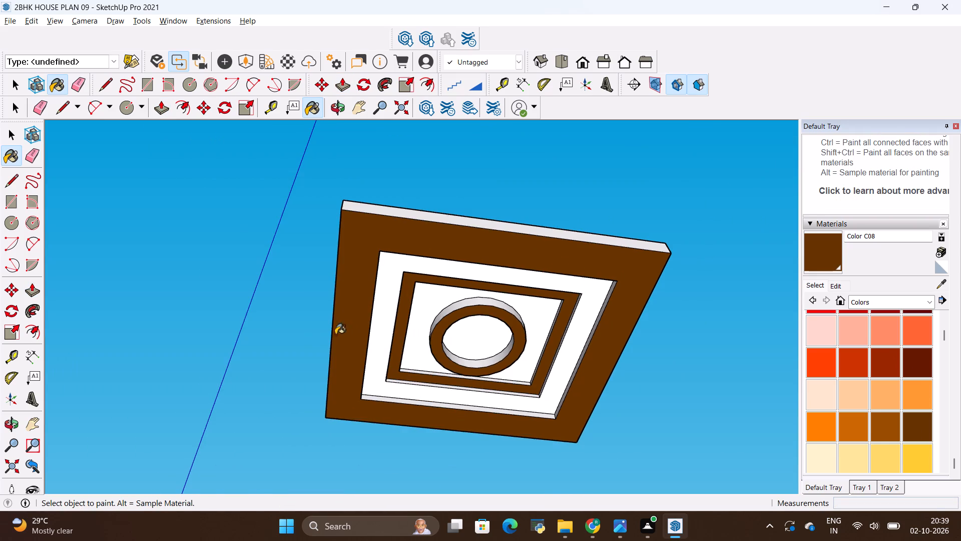
{"action": "scroll", "coordinate": [329, 334], "scroll_direction": "down", "scroll_amount": 3}
{"action": "middle_click_drag", "start_coordinate": [373, 308], "coordinate": [515, 411]}
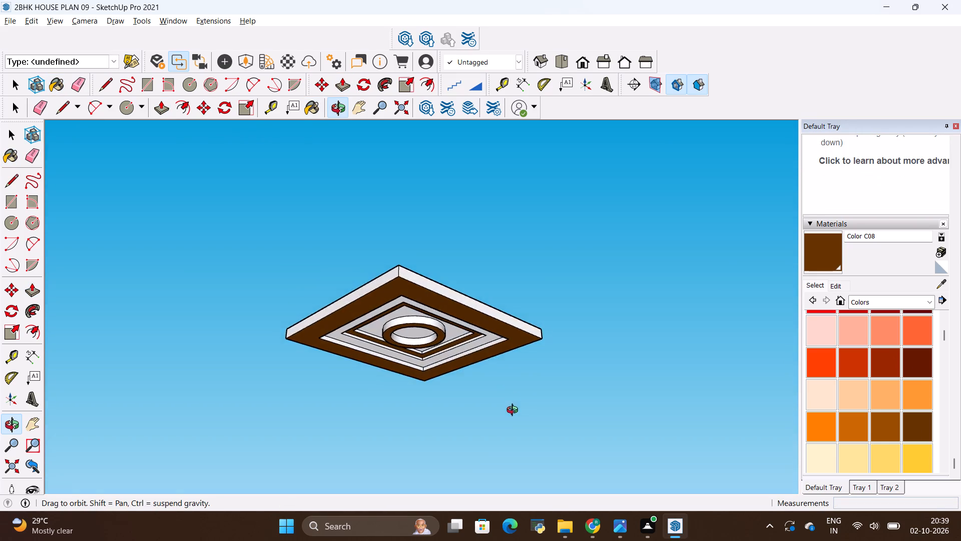
{"action": "middle_click_drag", "start_coordinate": [515, 411], "coordinate": [417, 402]}
{"action": "scroll", "coordinate": [414, 358], "scroll_direction": "up", "scroll_amount": 4}
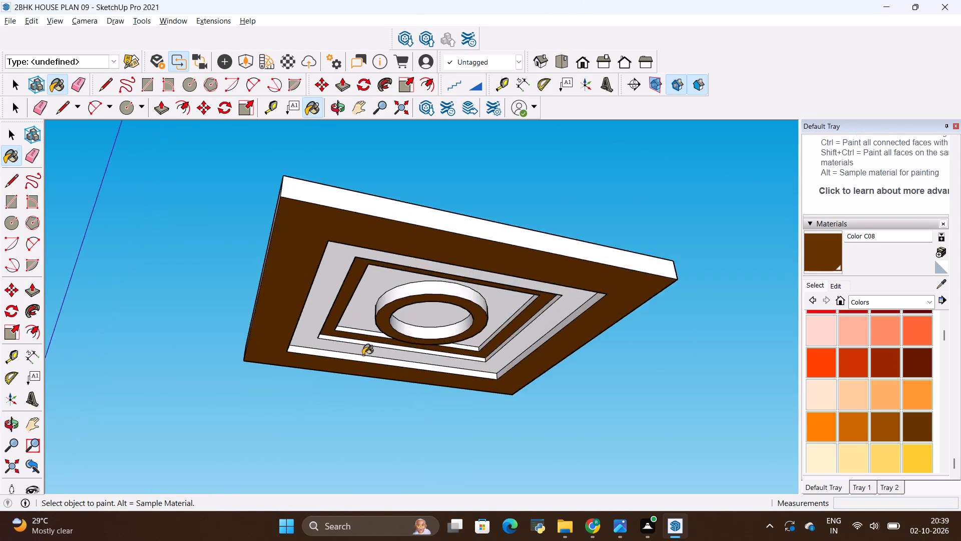
{"action": "scroll", "coordinate": [363, 355], "scroll_direction": "up", "scroll_amount": 9}
{"action": "scroll", "coordinate": [183, 349], "scroll_direction": "down", "scroll_amount": 10}
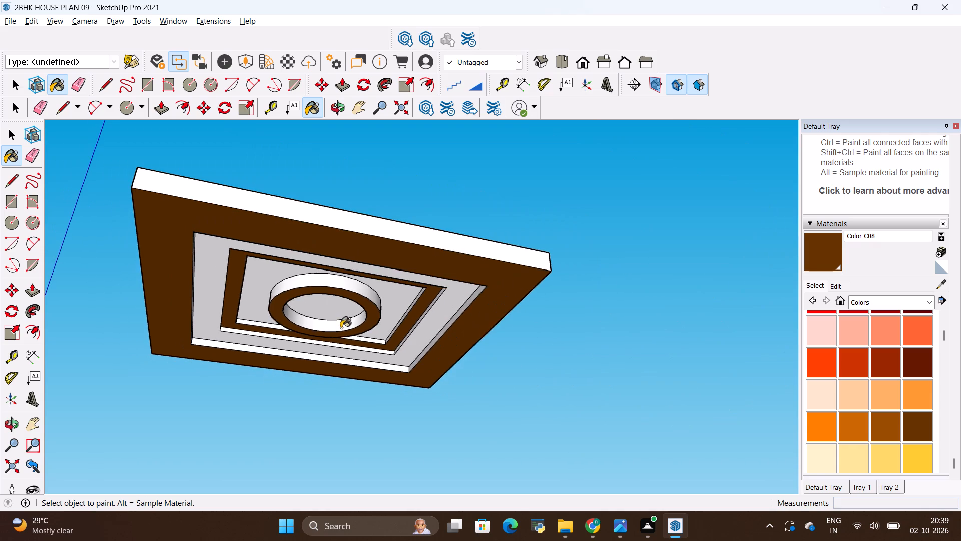
{"action": "middle_click_drag", "start_coordinate": [345, 290], "coordinate": [439, 442]}
{"action": "key", "text": "space"}
{"action": "left_click", "coordinate": [287, 230]}
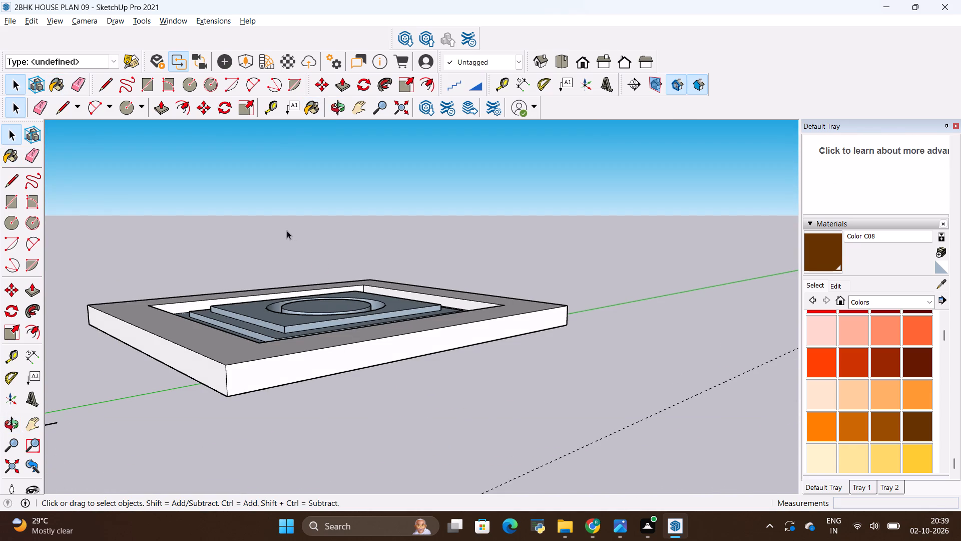
{"action": "left_click", "coordinate": [306, 256]}
{"action": "key", "text": "space"}
{"action": "left_click", "coordinate": [306, 256]}
{"action": "scroll", "coordinate": [428, 291], "scroll_direction": "down", "scroll_amount": 5}
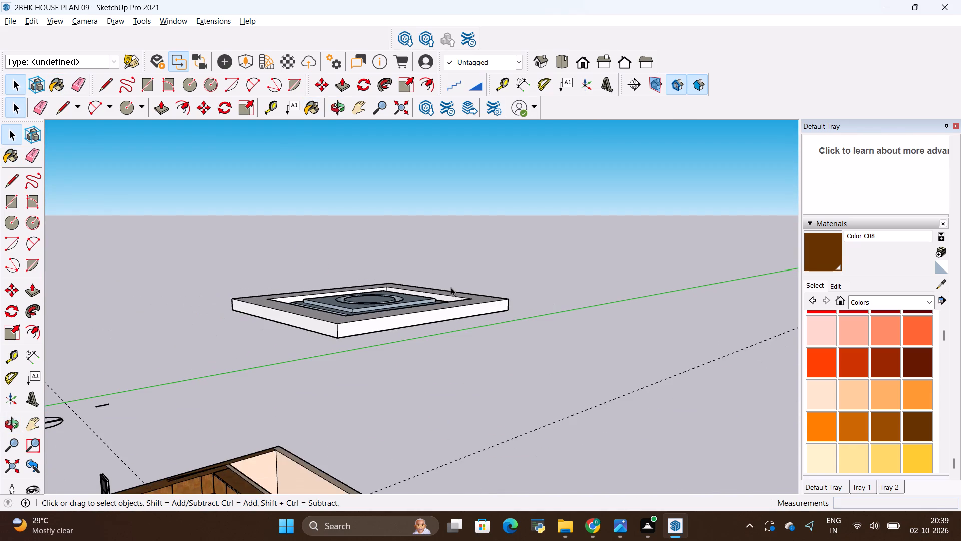
{"action": "middle_click_drag", "start_coordinate": [457, 291], "coordinate": [462, 254]}
{"action": "scroll", "coordinate": [460, 281], "scroll_direction": "down", "scroll_amount": 4}
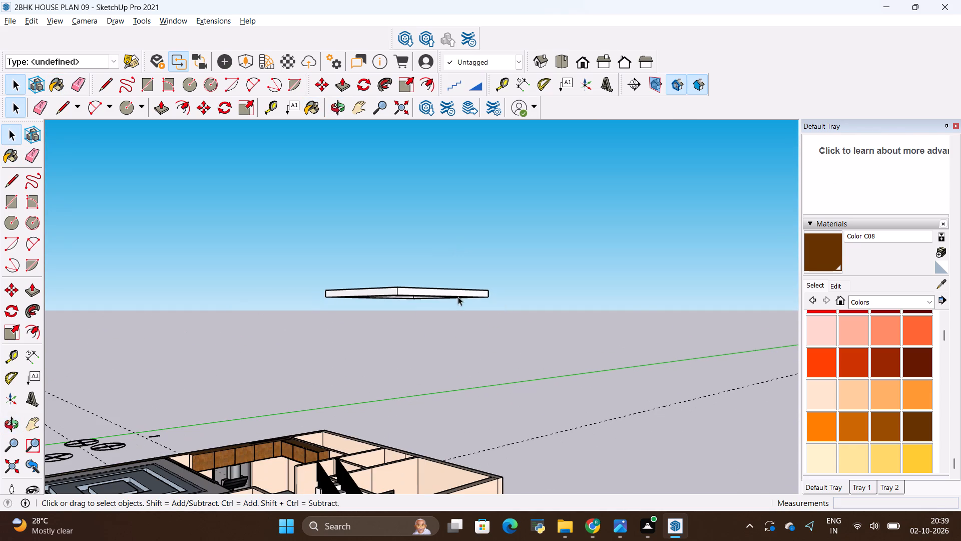
{"action": "scroll", "coordinate": [443, 291], "scroll_direction": "up", "scroll_amount": 1}
{"action": "middle_click_drag", "start_coordinate": [443, 289], "coordinate": [286, 182]}
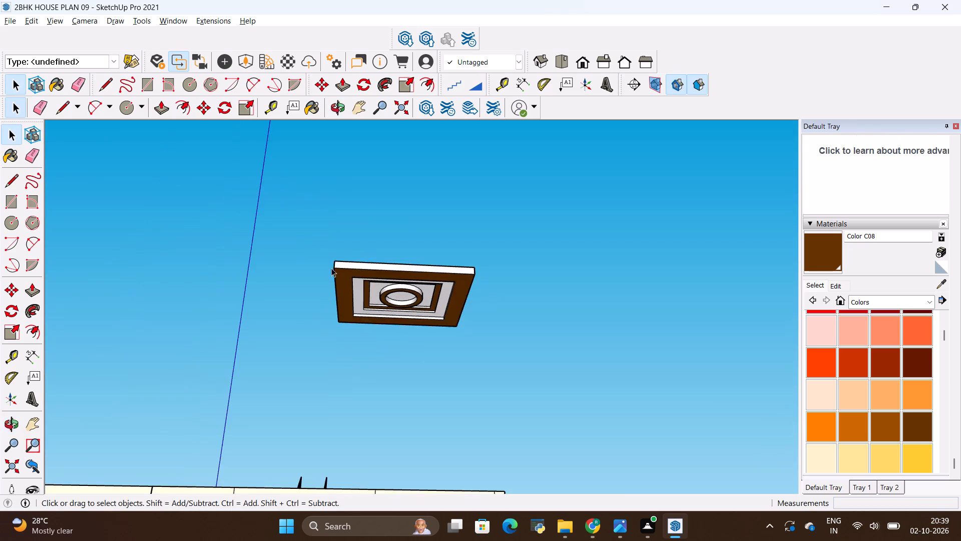
{"action": "middle_click_drag", "start_coordinate": [361, 280], "coordinate": [325, 216]}
{"action": "scroll", "coordinate": [354, 265], "scroll_direction": "up", "scroll_amount": 12}
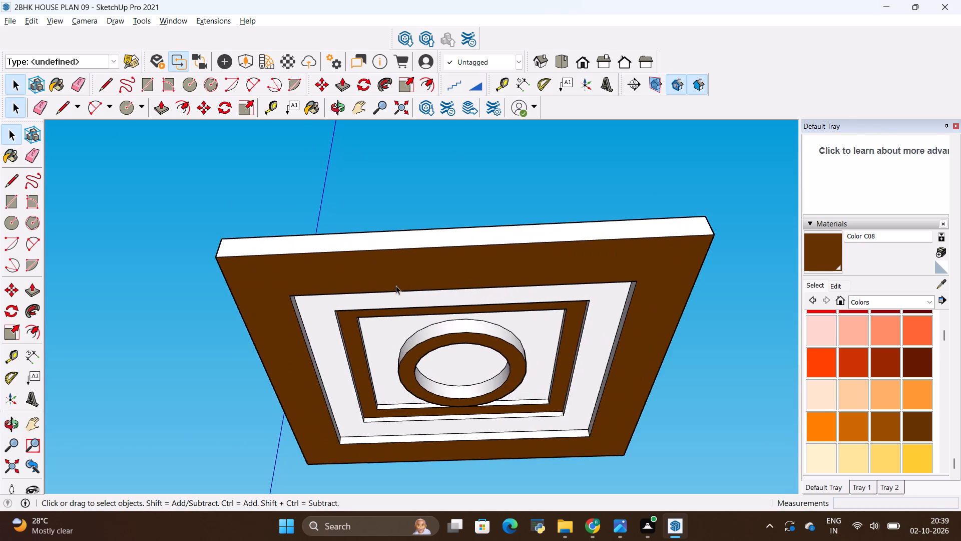
{"action": "scroll", "coordinate": [358, 336], "scroll_direction": "up", "scroll_amount": 5}
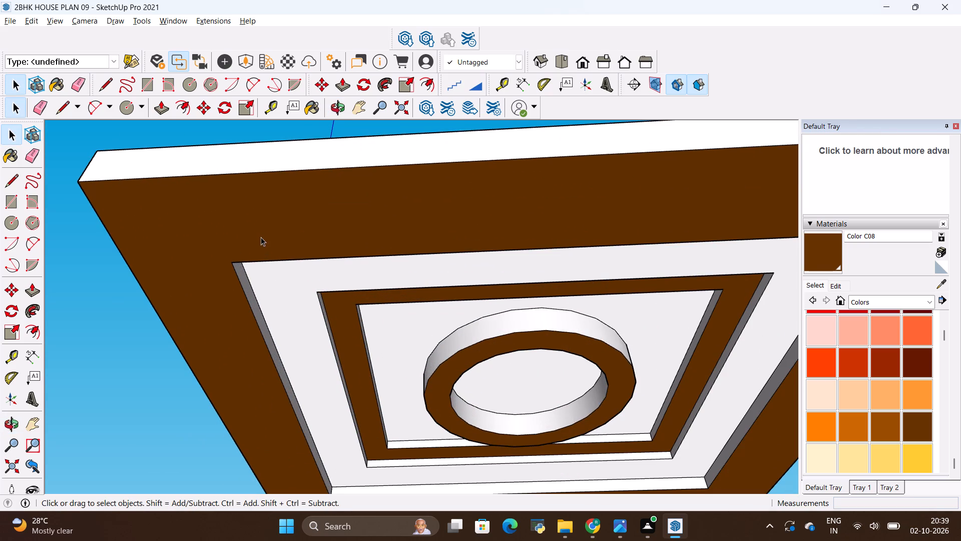
{"action": "scroll", "coordinate": [371, 302], "scroll_direction": "down", "scroll_amount": 11}
Select the whole stepped ceiling panel with its ring and make it a group.
{"action": "middle_click_drag", "start_coordinate": [440, 249], "coordinate": [509, 67]}
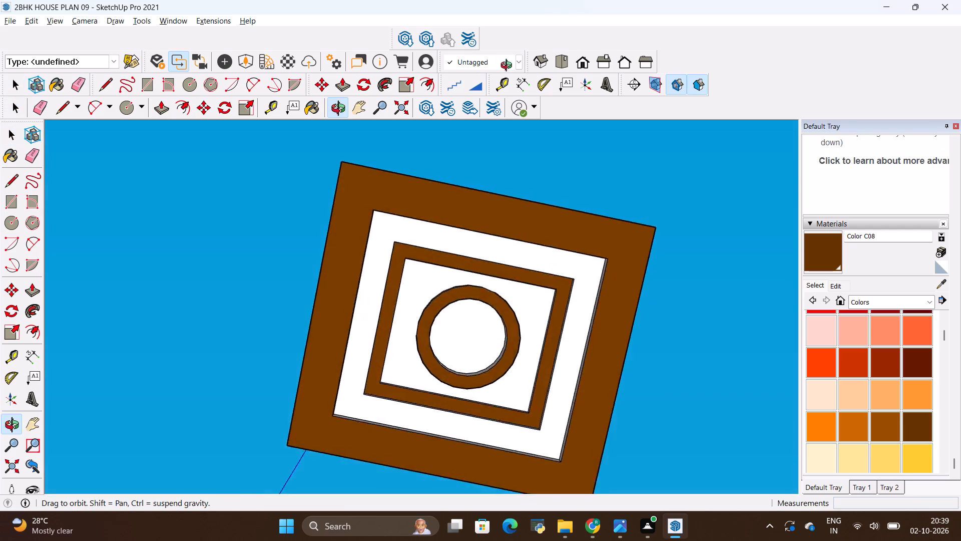
{"action": "middle_click_drag", "start_coordinate": [509, 67], "coordinate": [459, 178]}
{"action": "left_click_drag", "start_coordinate": [271, 146], "coordinate": [374, 313]}
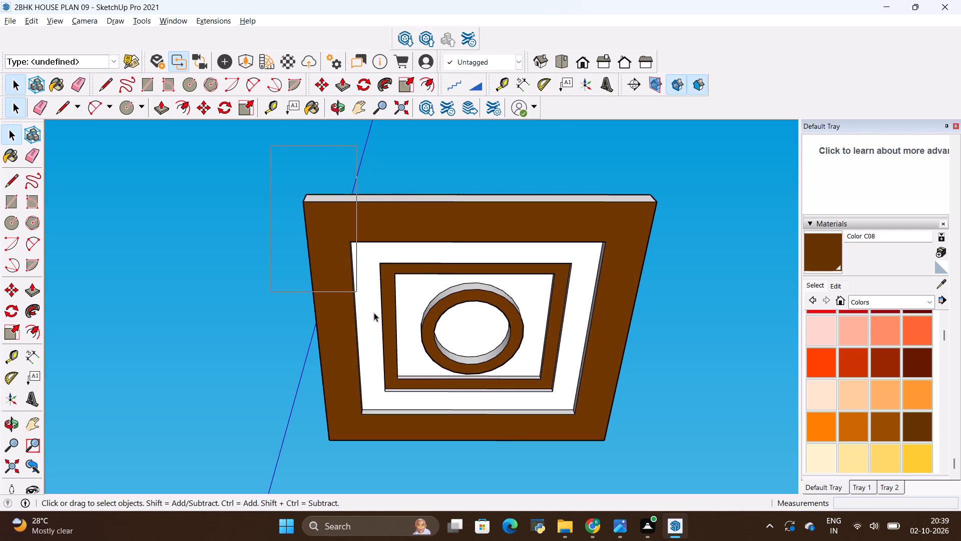
{"action": "left_click_drag", "start_coordinate": [374, 313], "coordinate": [667, 475]}
{"action": "right_click", "coordinate": [604, 403]}
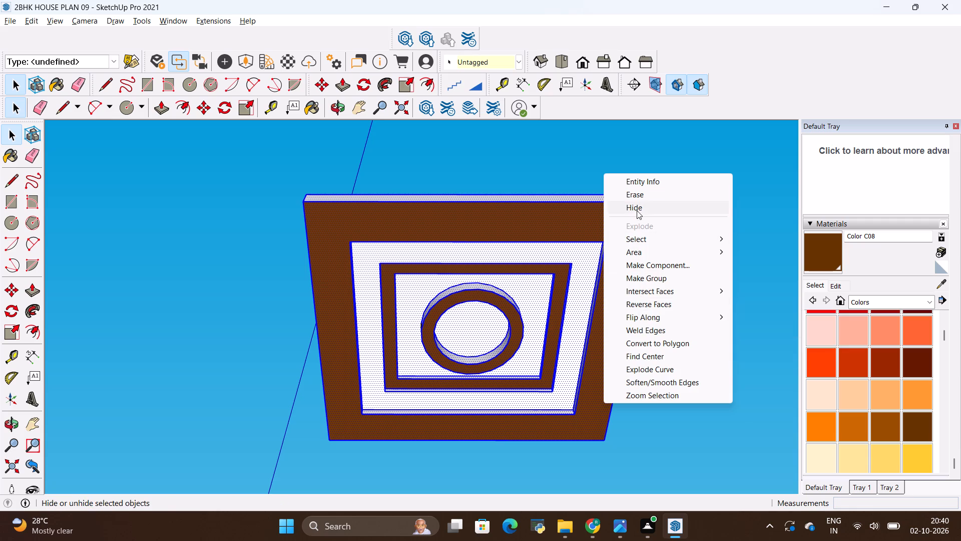
{"action": "left_click", "coordinate": [638, 278]}
Move the ceiling panel group by its corner onto the bedroom beside the staircase, fitting it inside the wall tops.
{"action": "scroll", "coordinate": [559, 246], "scroll_direction": "down", "scroll_amount": 5}
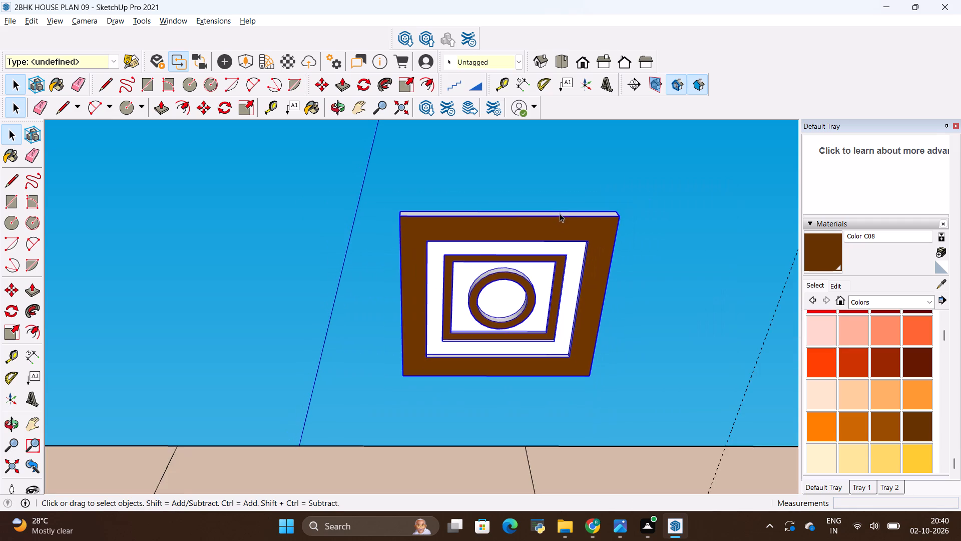
{"action": "middle_click_drag", "start_coordinate": [560, 212], "coordinate": [490, 447]}
{"action": "scroll", "coordinate": [517, 277], "scroll_direction": "down", "scroll_amount": 4}
{"action": "middle_click_drag", "start_coordinate": [535, 228], "coordinate": [535, 400]}
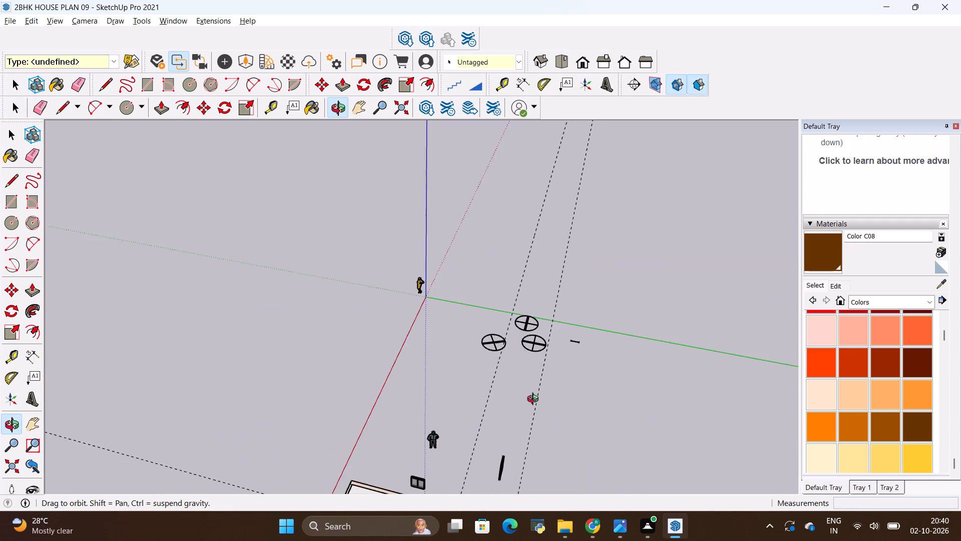
{"action": "middle_click_drag", "start_coordinate": [535, 400], "coordinate": [535, 392]}
{"action": "scroll", "coordinate": [513, 311], "scroll_direction": "down", "scroll_amount": 16}
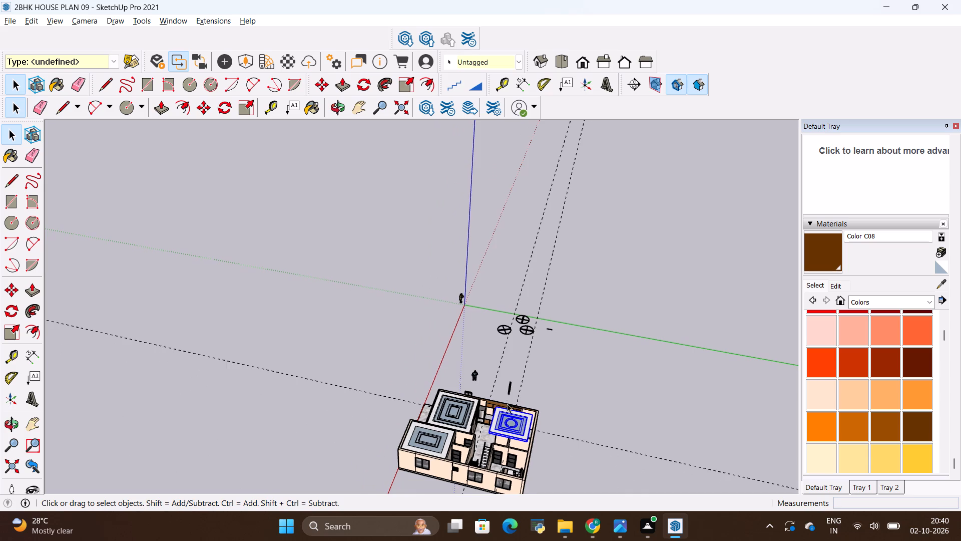
{"action": "scroll", "coordinate": [507, 407], "scroll_direction": "up", "scroll_amount": 20}
{"action": "scroll", "coordinate": [507, 407], "scroll_direction": "up", "scroll_amount": 3}
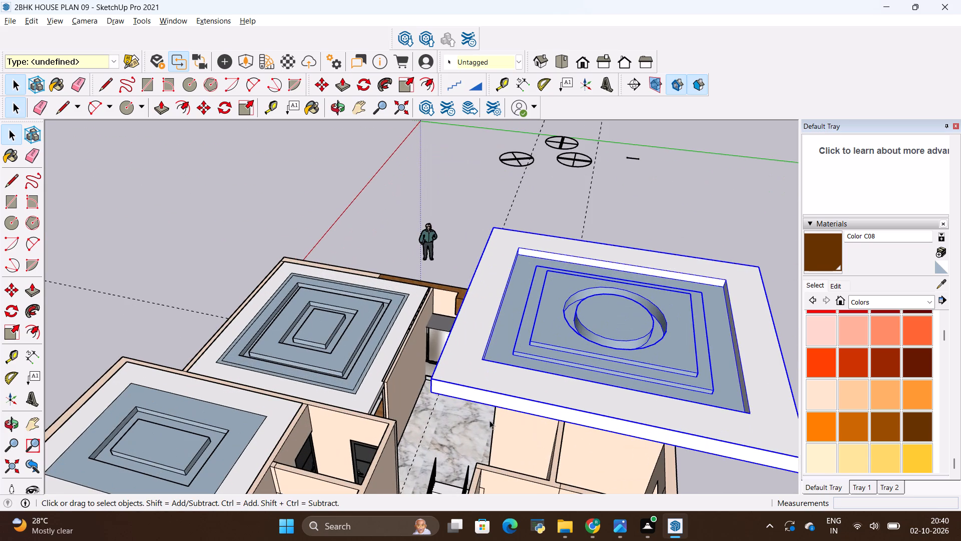
{"action": "key", "text": "m"}
{"action": "scroll", "coordinate": [474, 419], "scroll_direction": "up", "scroll_amount": 4}
{"action": "left_click", "coordinate": [325, 270]}
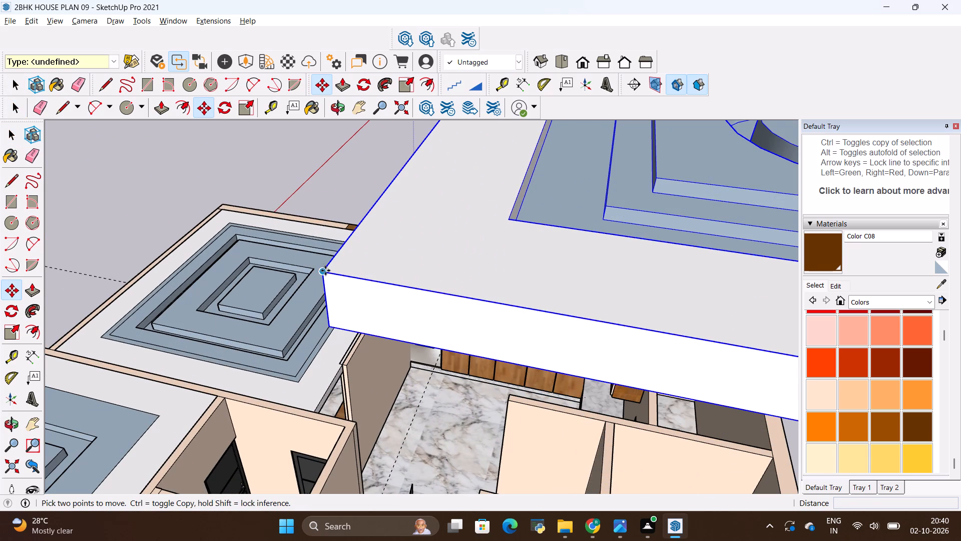
{"action": "scroll", "coordinate": [387, 200], "scroll_direction": "down", "scroll_amount": 20}
{"action": "scroll", "coordinate": [387, 200], "scroll_direction": "down", "scroll_amount": 8}
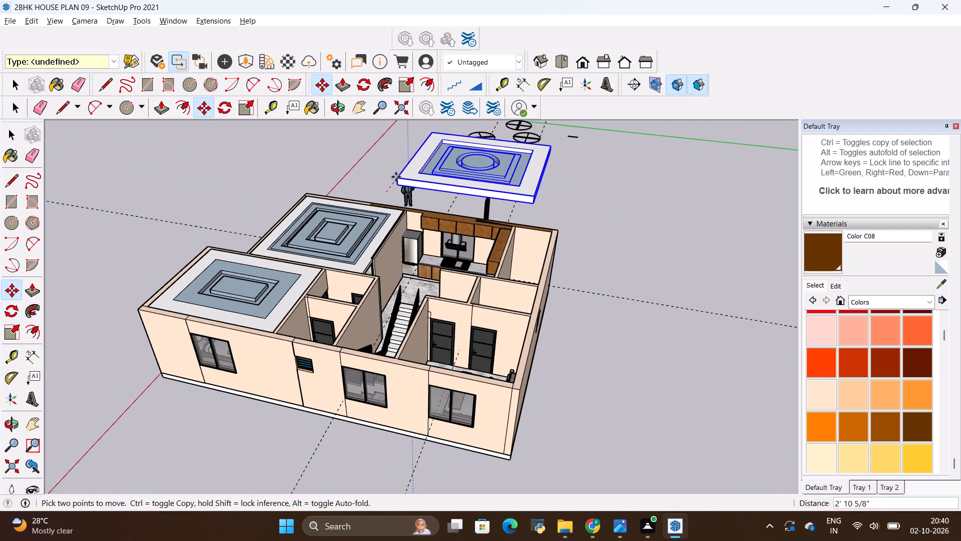
{"action": "scroll", "coordinate": [389, 368], "scroll_direction": "up", "scroll_amount": 11}
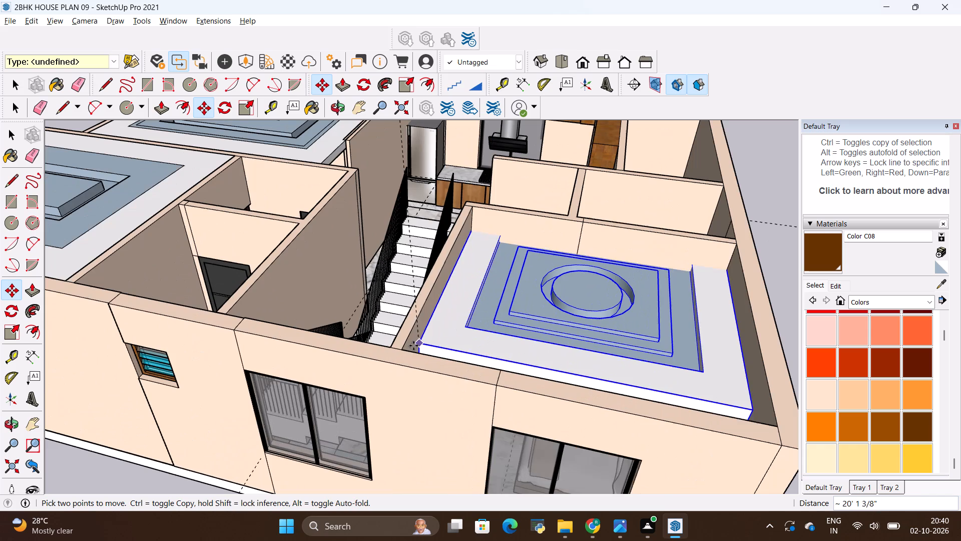
{"action": "left_click", "coordinate": [402, 349]}
Examine the placed bedroom ceiling and the rooms around it that are still uncovered.
{"action": "scroll", "coordinate": [276, 382], "scroll_direction": "down", "scroll_amount": 8}
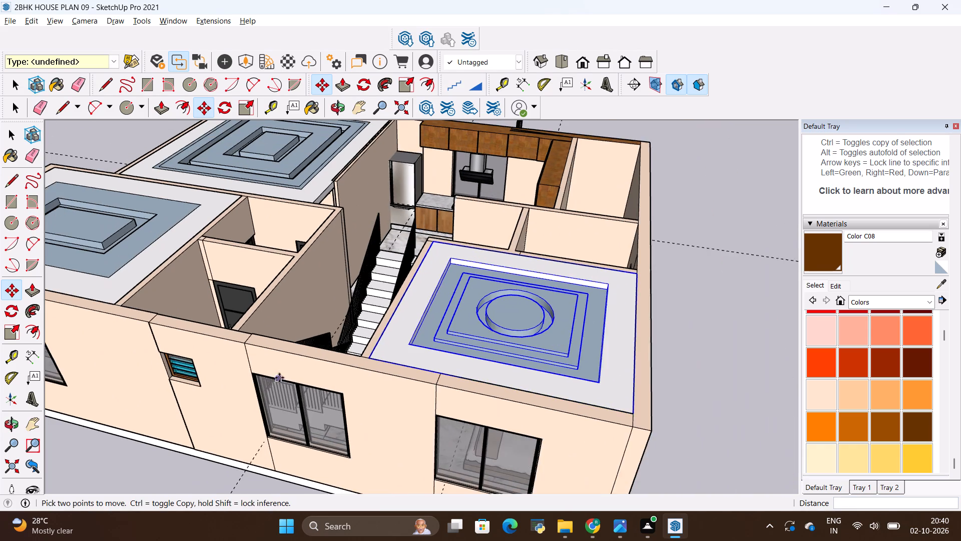
{"action": "scroll", "coordinate": [279, 378], "scroll_direction": "down", "scroll_amount": 2}
{"action": "middle_click_drag", "start_coordinate": [463, 275], "coordinate": [486, 427]}
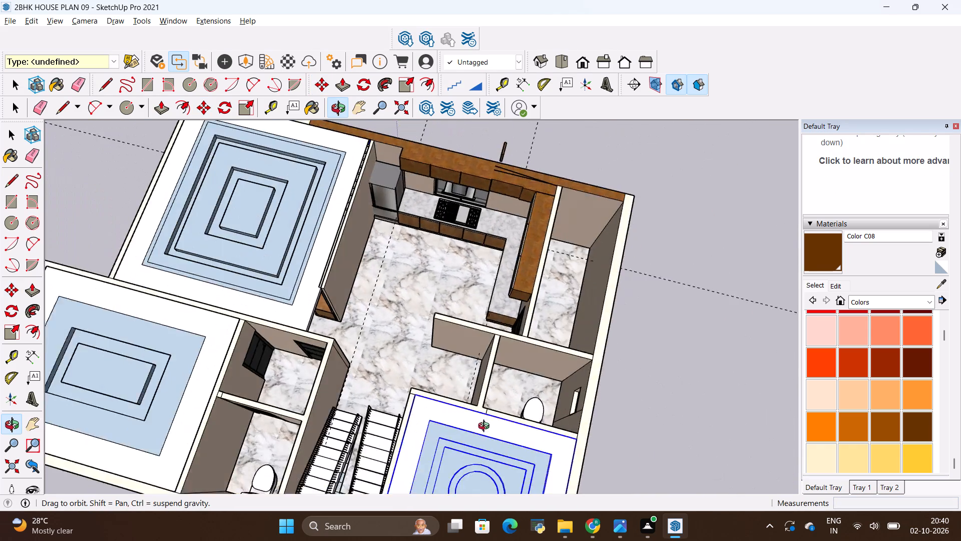
{"action": "middle_click_drag", "start_coordinate": [486, 427], "coordinate": [337, 345]}
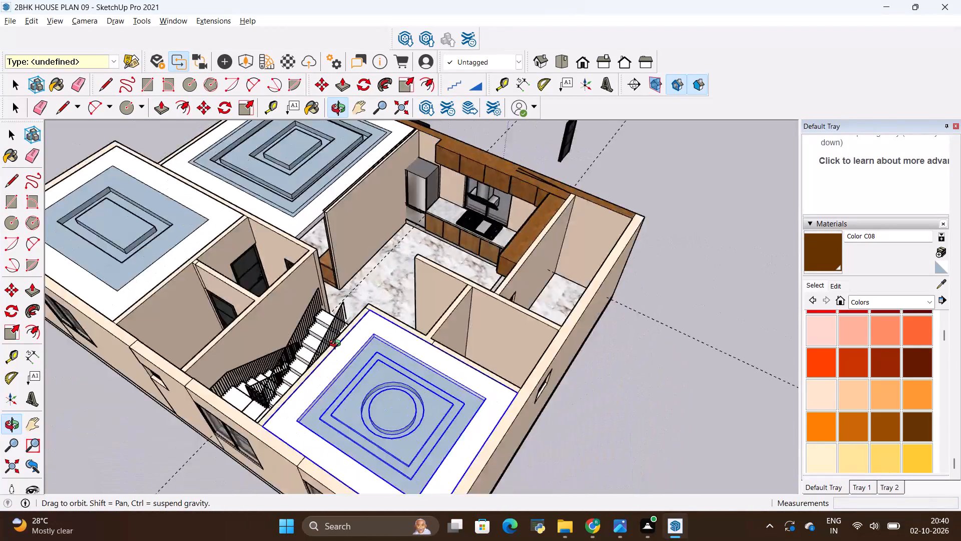
{"action": "middle_click_drag", "start_coordinate": [337, 345], "coordinate": [311, 383]}
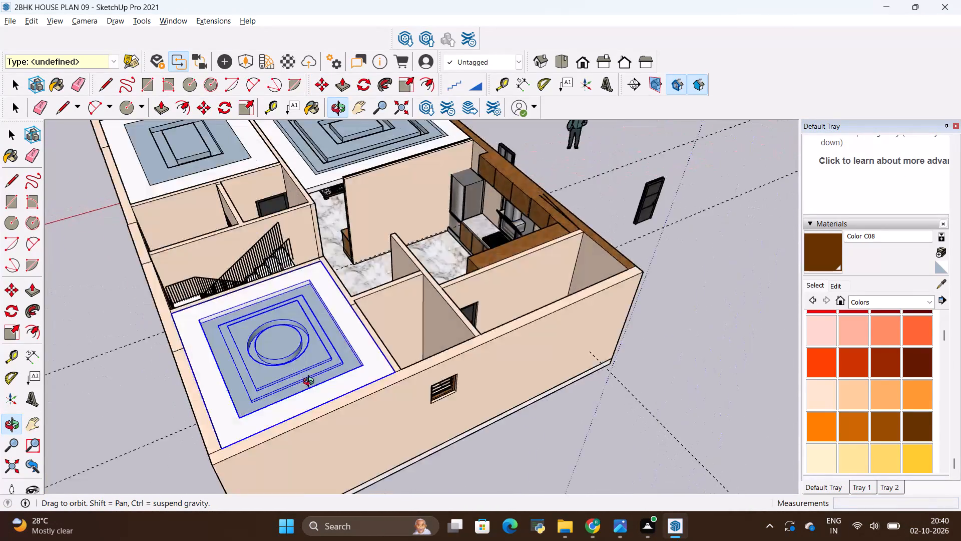
{"action": "middle_click_drag", "start_coordinate": [311, 383], "coordinate": [456, 343]}
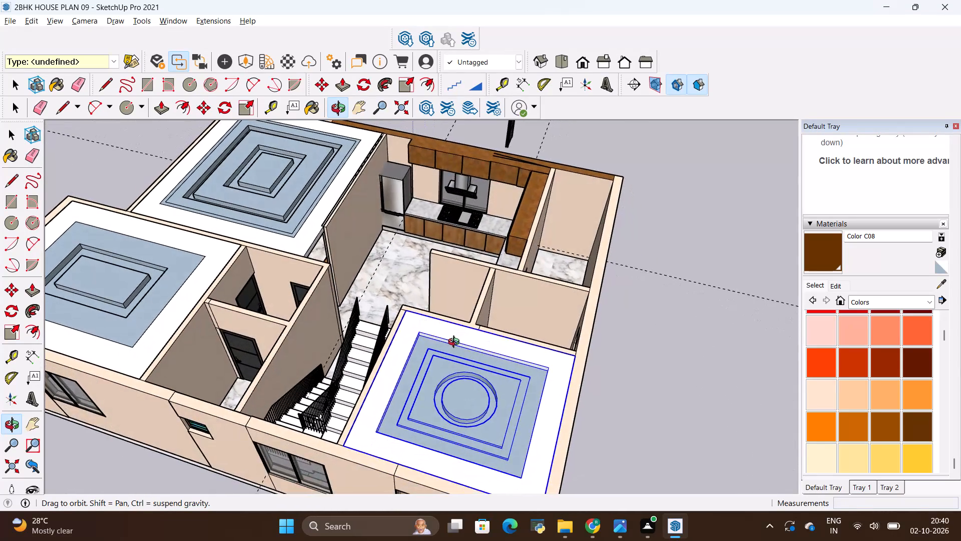
{"action": "middle_click_drag", "start_coordinate": [456, 343], "coordinate": [274, 373]}
{"action": "scroll", "coordinate": [329, 331], "scroll_direction": "down", "scroll_amount": 1}
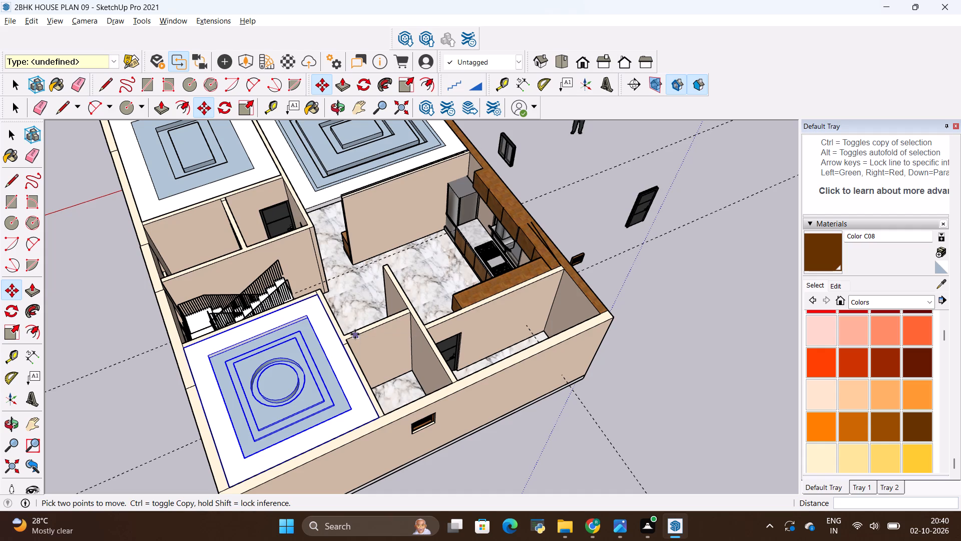
Draw a rectangle about 15' 4" by 13' across the wall tops over the kitchen area and select its face with its edges.
{"action": "scroll", "coordinate": [348, 336], "scroll_direction": "up", "scroll_amount": 5}
{"action": "scroll", "coordinate": [379, 344], "scroll_direction": "down", "scroll_amount": 4}
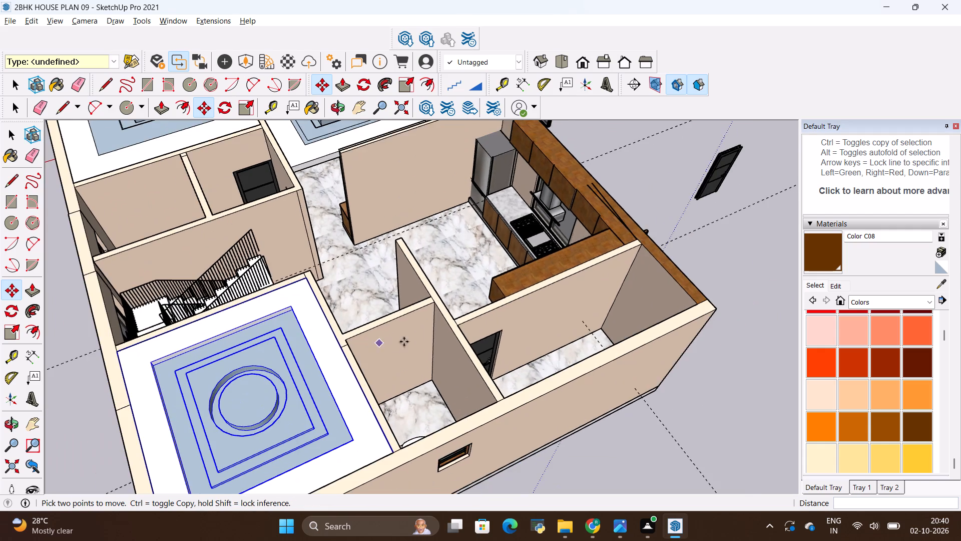
{"action": "middle_click_drag", "start_coordinate": [465, 345], "coordinate": [336, 349]}
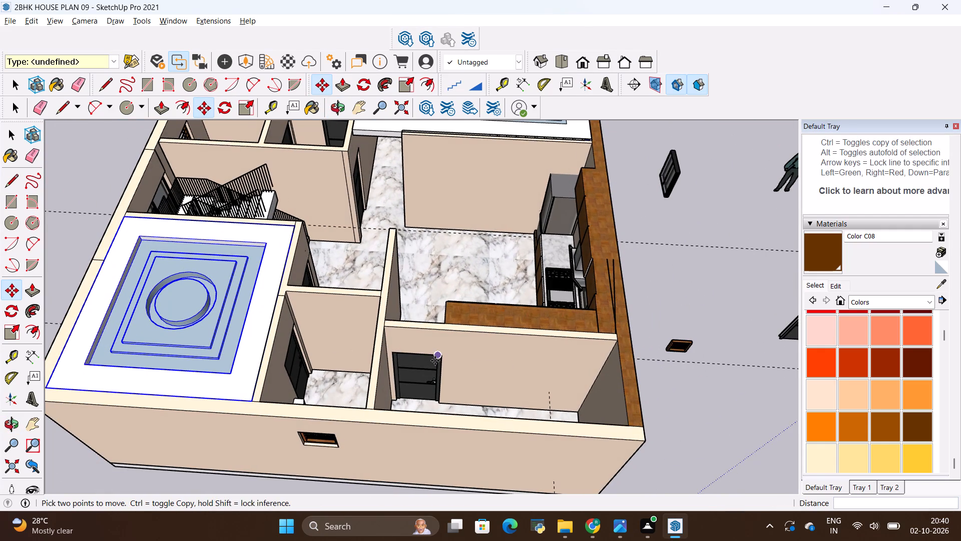
{"action": "key", "text": "r"}
{"action": "scroll", "coordinate": [395, 324], "scroll_direction": "up", "scroll_amount": 2}
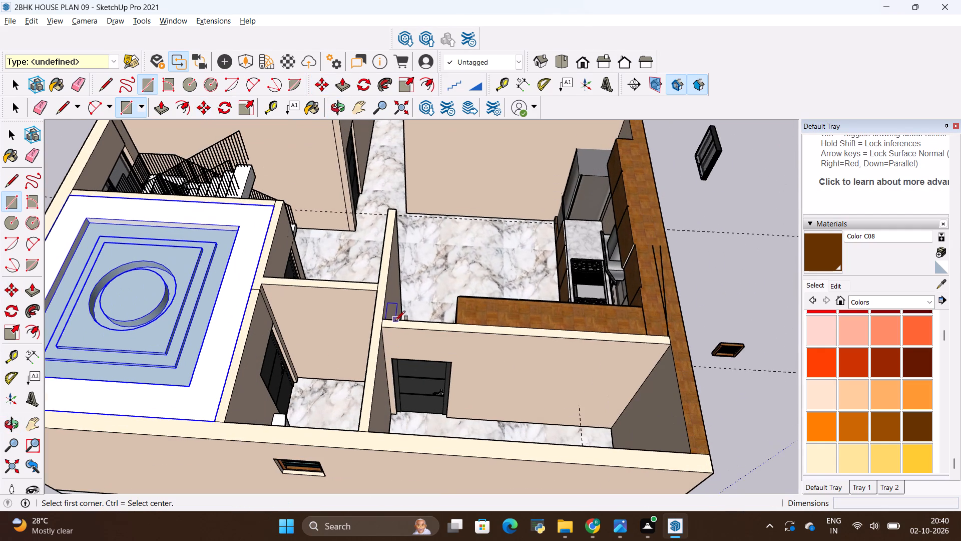
{"action": "left_click", "coordinate": [387, 321]}
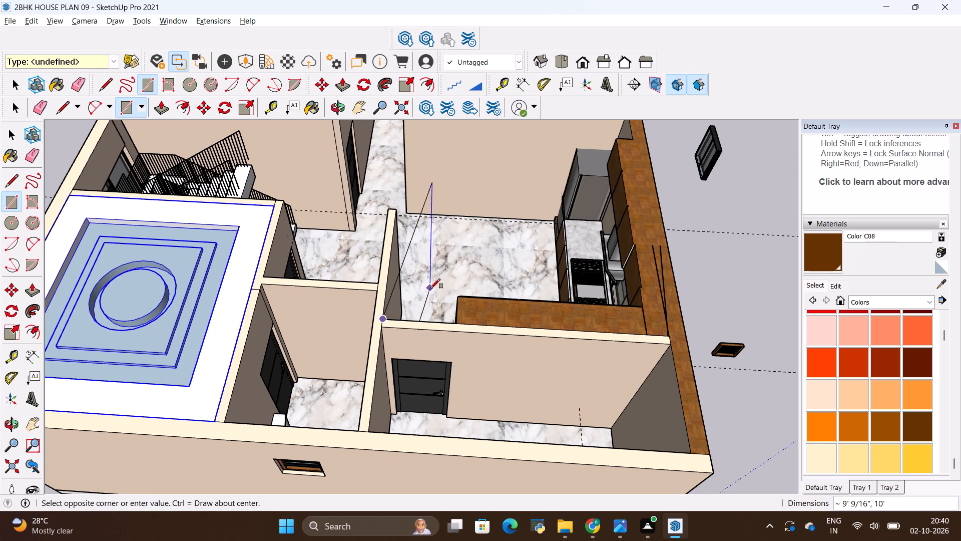
{"action": "scroll", "coordinate": [427, 290], "scroll_direction": "down", "scroll_amount": 4}
{"action": "scroll", "coordinate": [586, 153], "scroll_direction": "up", "scroll_amount": 6}
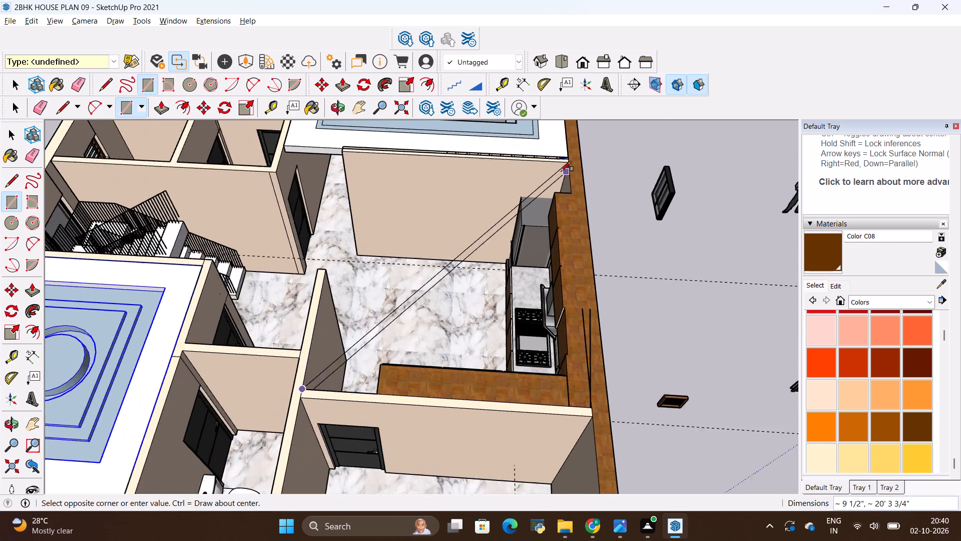
{"action": "scroll", "coordinate": [561, 171], "scroll_direction": "up", "scroll_amount": 13}
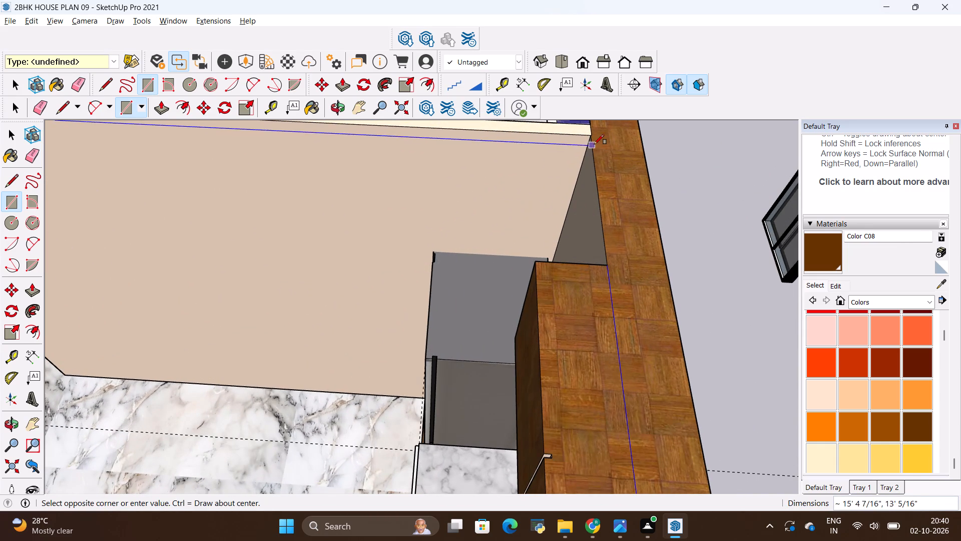
{"action": "left_click", "coordinate": [593, 133]}
{"action": "scroll", "coordinate": [476, 282], "scroll_direction": "down", "scroll_amount": 14}
{"action": "key", "text": "space"}
{"action": "double_click", "coordinate": [406, 305]}
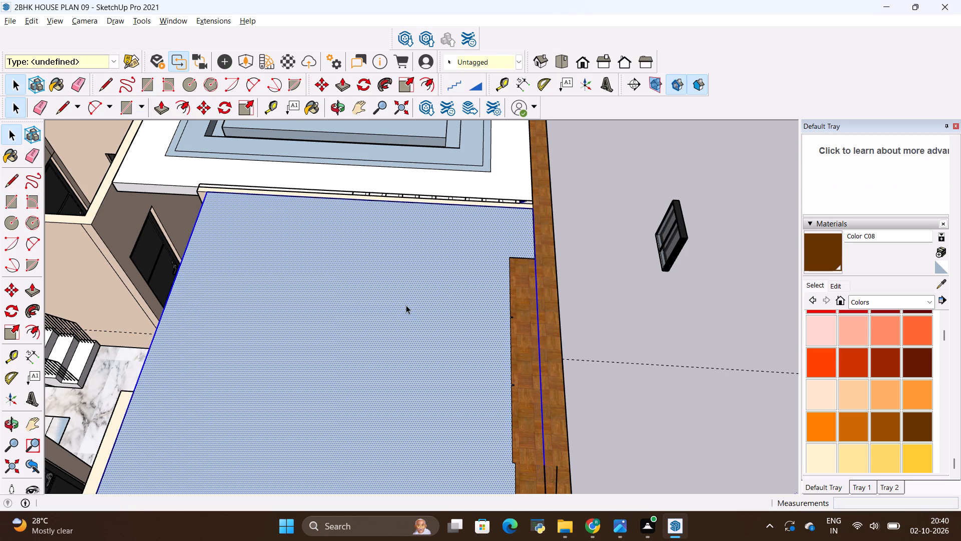
Move the selected kitchen ceiling face straight up about 26' 5" above the wall tops and deselect it.
{"action": "key", "text": "m"}
{"action": "scroll", "coordinate": [425, 276], "scroll_direction": "down", "scroll_amount": 5}
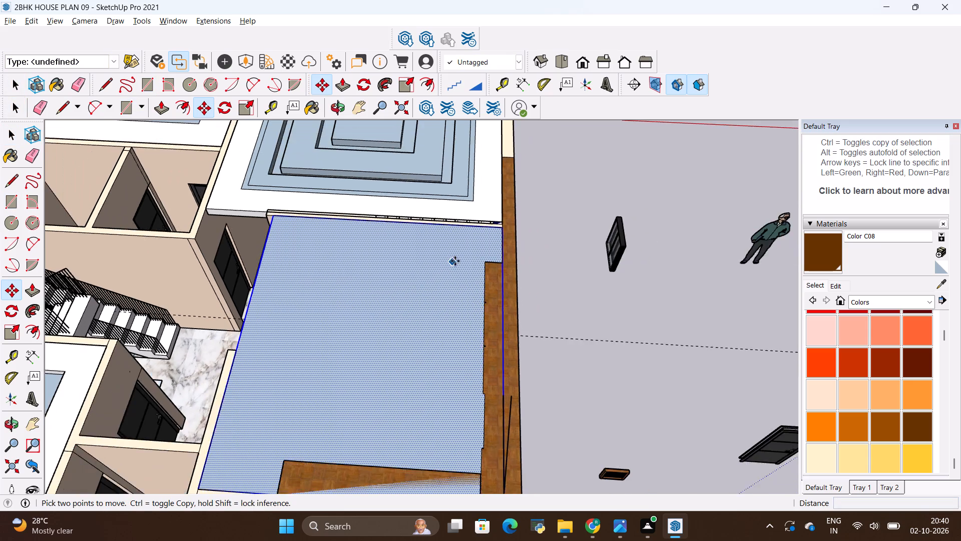
{"action": "scroll", "coordinate": [455, 260], "scroll_direction": "down", "scroll_amount": 4}
{"action": "key", "text": "Up"}
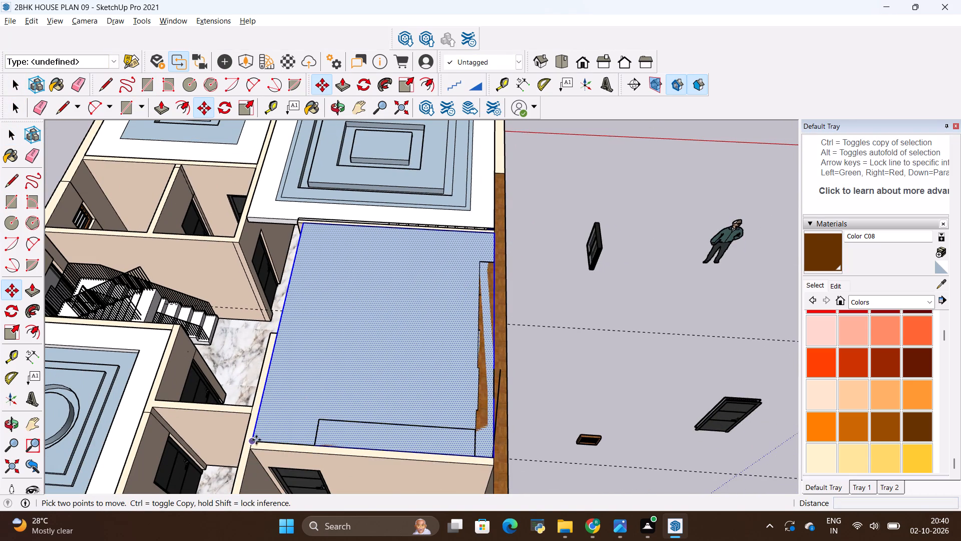
{"action": "left_click", "coordinate": [255, 441]}
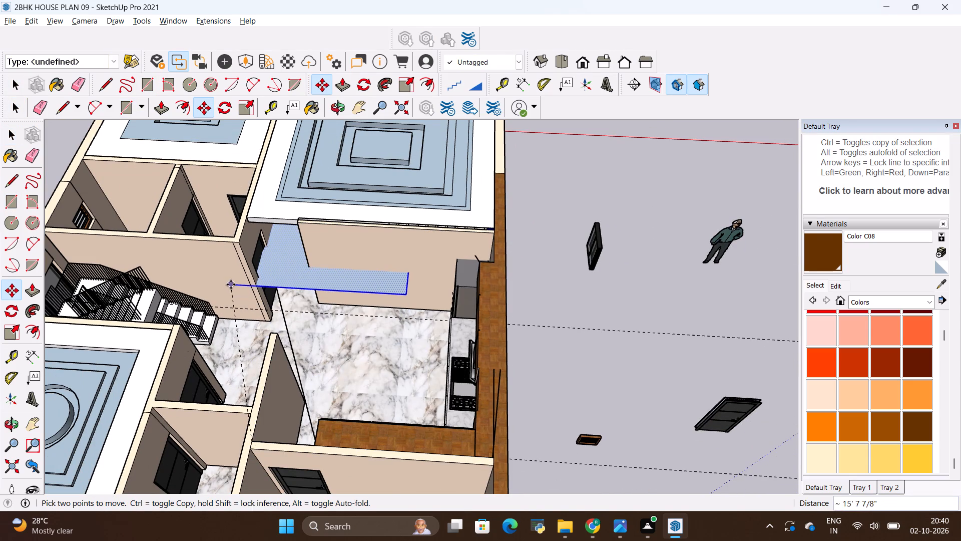
{"action": "key", "text": "Up"}
{"action": "scroll", "coordinate": [254, 184], "scroll_direction": "down", "scroll_amount": 5}
{"action": "scroll", "coordinate": [356, 264], "scroll_direction": "down", "scroll_amount": 1}
{"action": "middle_click_drag", "start_coordinate": [356, 264], "coordinate": [357, 263]}
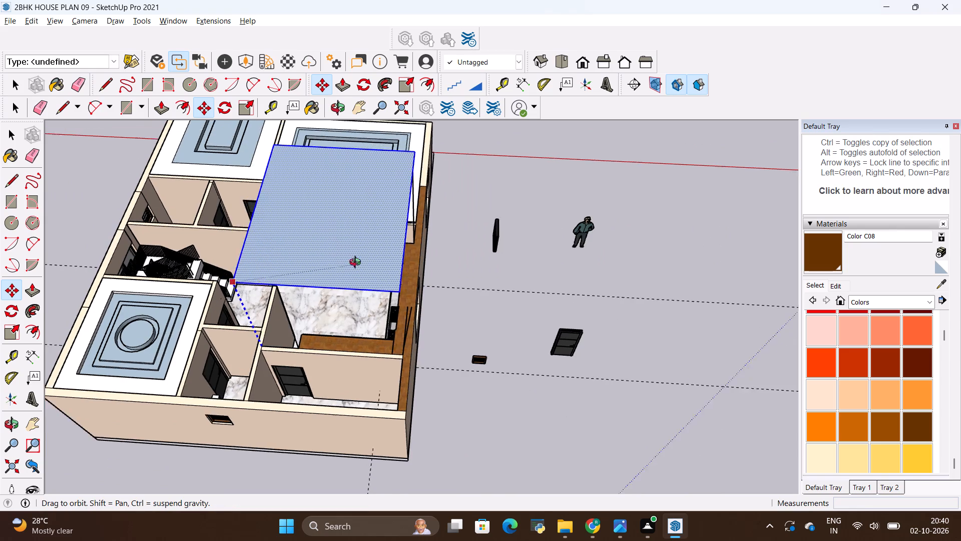
{"action": "middle_click_drag", "start_coordinate": [357, 263], "coordinate": [571, 138]}
{"action": "scroll", "coordinate": [462, 145], "scroll_direction": "down", "scroll_amount": 4}
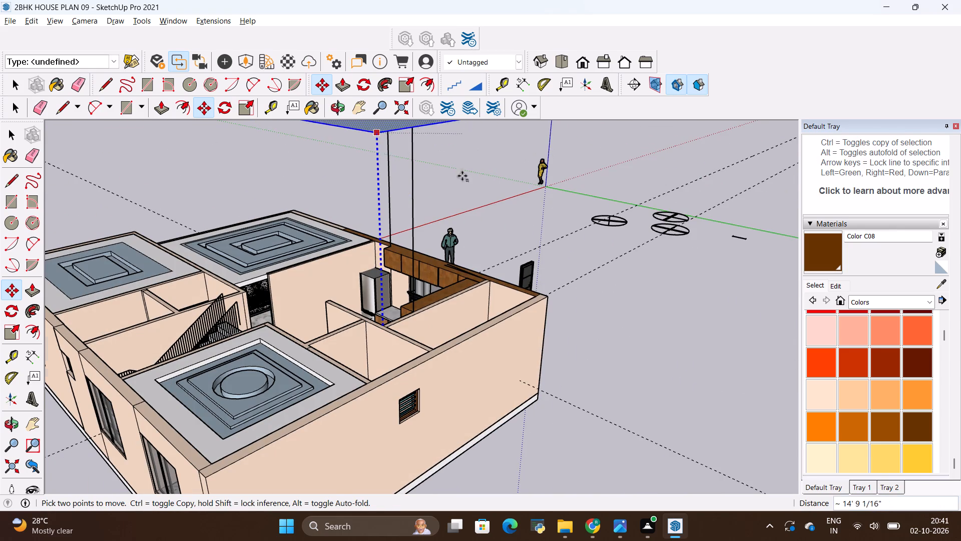
{"action": "scroll", "coordinate": [461, 205], "scroll_direction": "down", "scroll_amount": 6}
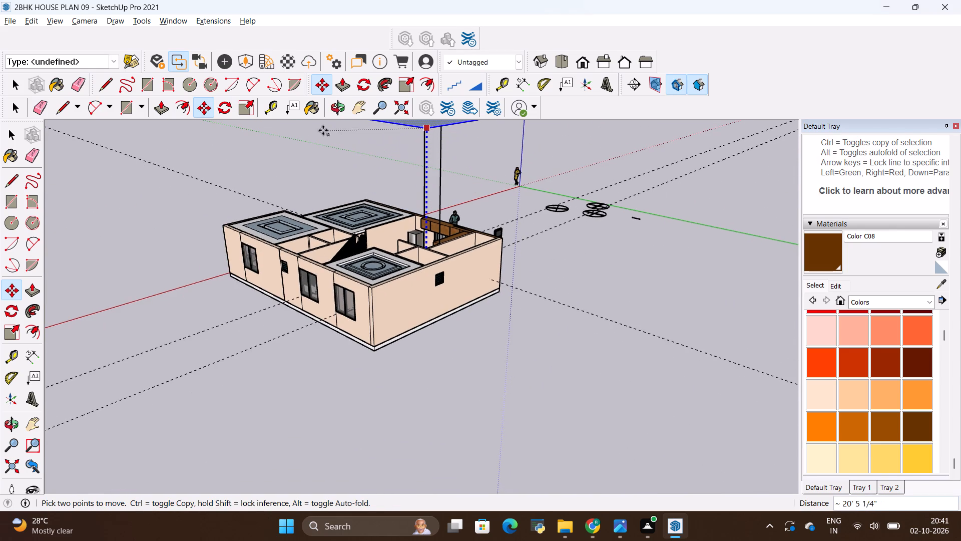
{"action": "scroll", "coordinate": [351, 179], "scroll_direction": "down", "scroll_amount": 11}
{"action": "left_click", "coordinate": [361, 131]}
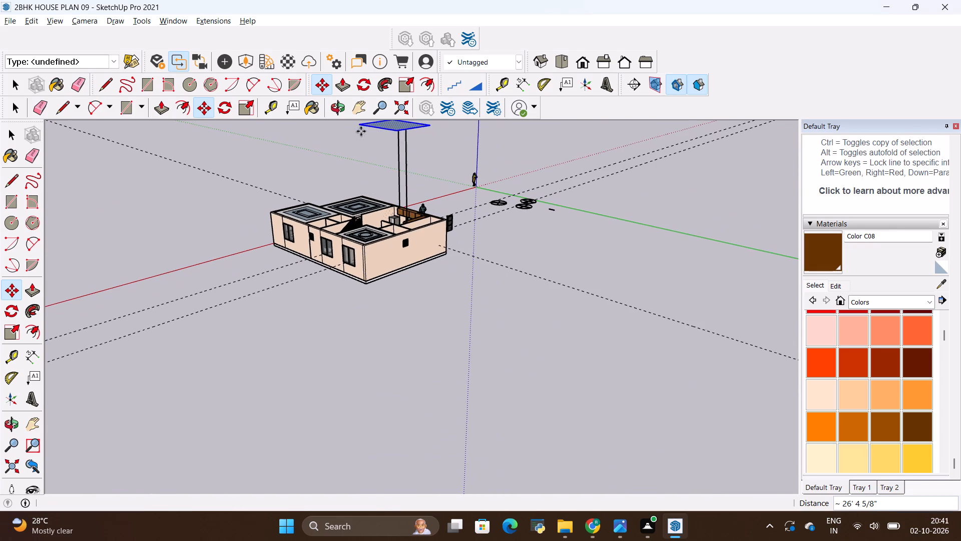
{"action": "key", "text": "space"}
{"action": "left_click", "coordinate": [469, 271]}
Erase the two vertical lines hanging between the raised ceiling face and the kitchen walls.
{"action": "scroll", "coordinate": [449, 333], "scroll_direction": "down", "scroll_amount": 6}
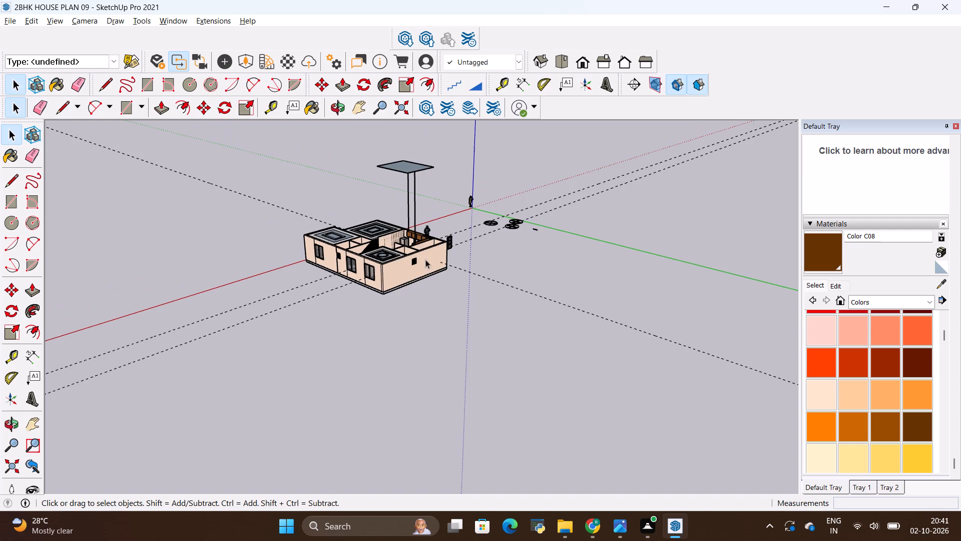
{"action": "scroll", "coordinate": [413, 199], "scroll_direction": "up", "scroll_amount": 20}
{"action": "scroll", "coordinate": [413, 199], "scroll_direction": "up", "scroll_amount": 6}
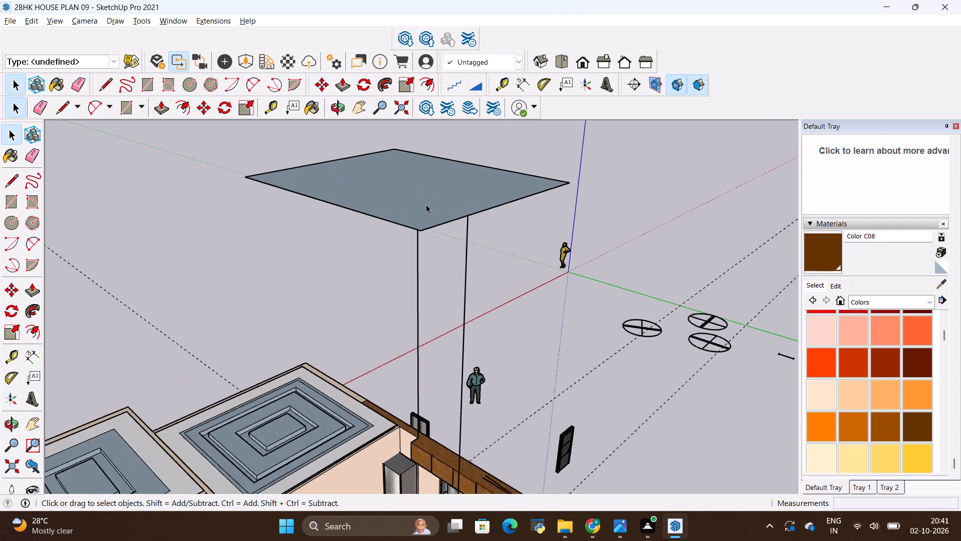
{"action": "middle_click_drag", "start_coordinate": [497, 319], "coordinate": [509, 366]}
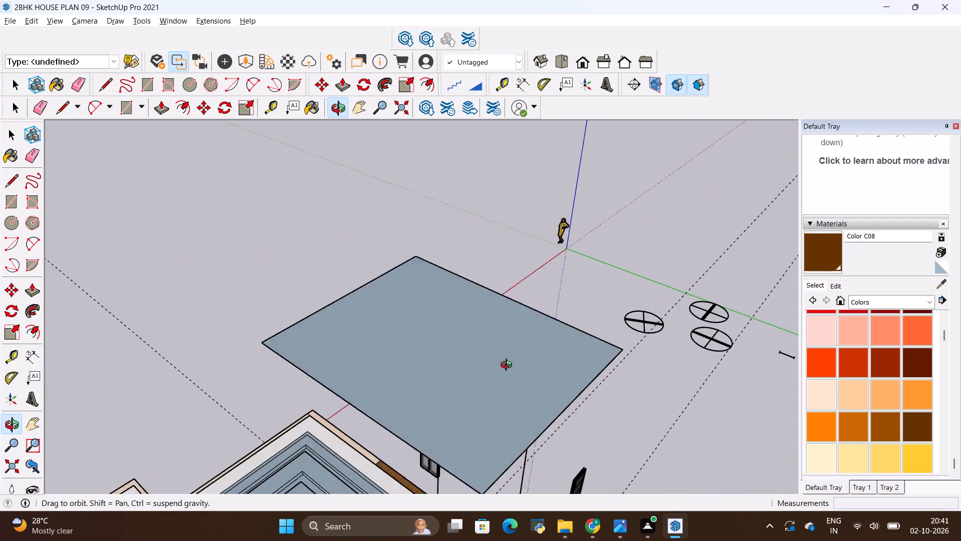
{"action": "middle_click_drag", "start_coordinate": [509, 366], "coordinate": [522, 366]}
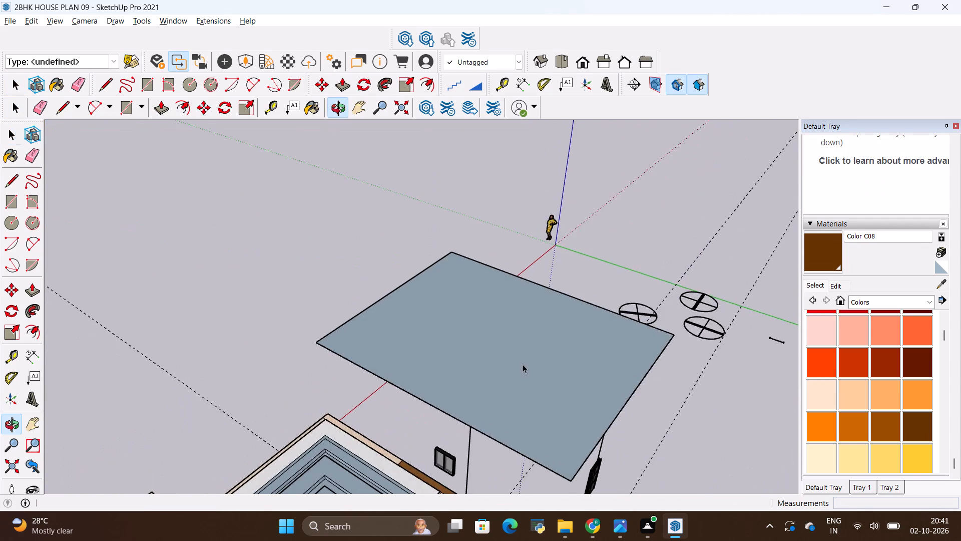
{"action": "middle_click_drag", "start_coordinate": [528, 328], "coordinate": [625, 181]}
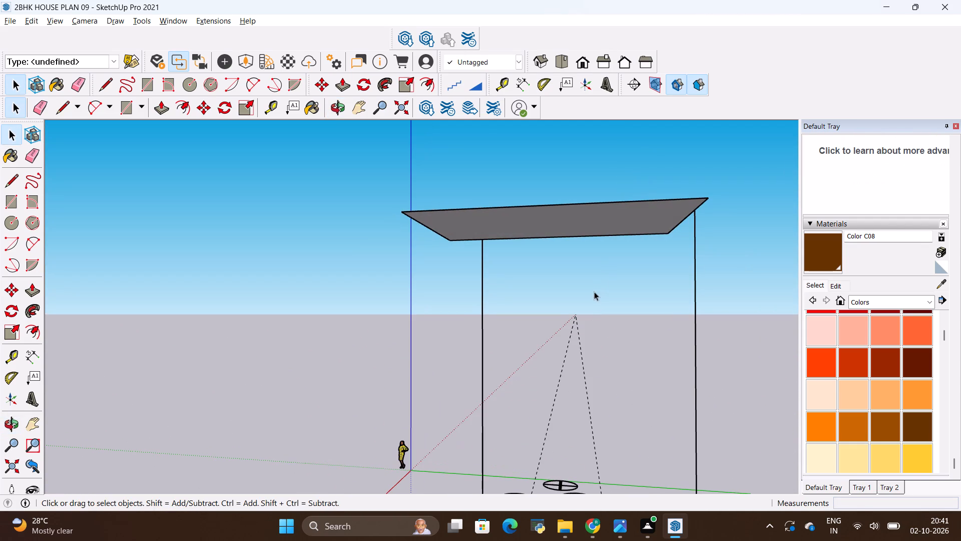
{"action": "key", "text": "e"}
{"action": "left_click_drag", "start_coordinate": [455, 327], "coordinate": [490, 321]}
{"action": "left_click_drag", "start_coordinate": [646, 314], "coordinate": [652, 314]}
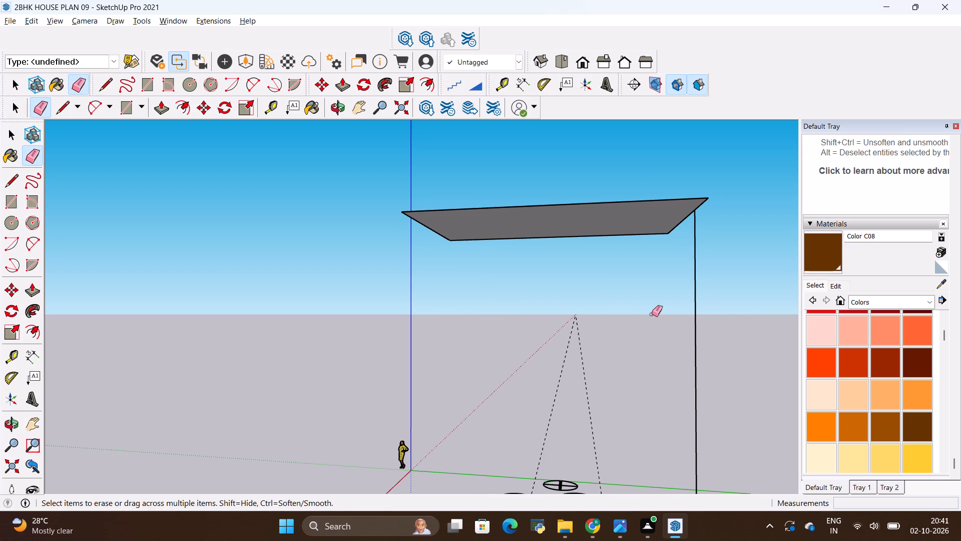
{"action": "left_click_drag", "start_coordinate": [652, 314], "coordinate": [746, 326]}
Offset the outline of the raised ceiling face 2' inward on its underside.
{"action": "scroll", "coordinate": [537, 263], "scroll_direction": "down", "scroll_amount": 11}
{"action": "scroll", "coordinate": [566, 279], "scroll_direction": "up", "scroll_amount": 5}
{"action": "scroll", "coordinate": [528, 201], "scroll_direction": "up", "scroll_amount": 2}
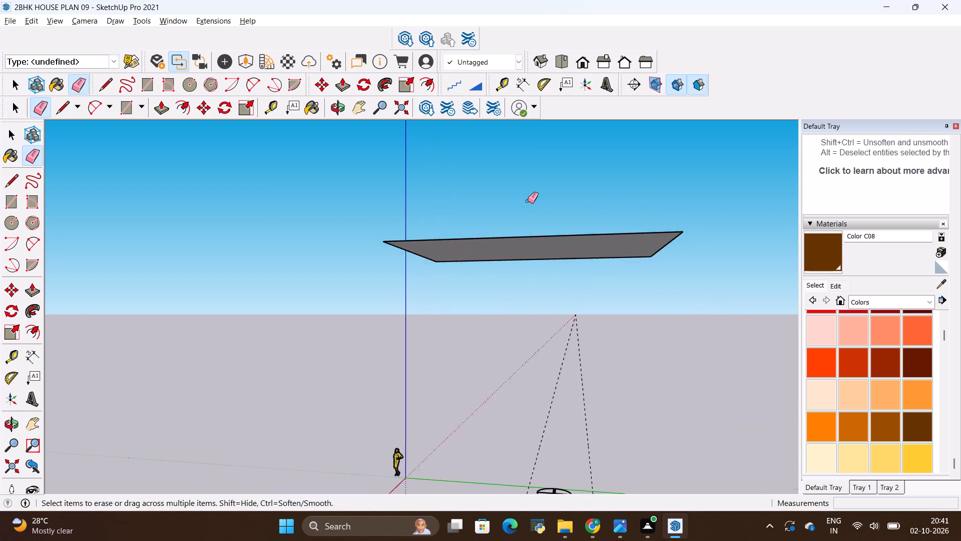
{"action": "scroll", "coordinate": [528, 201], "scroll_direction": "up", "scroll_amount": 7}
{"action": "middle_click_drag", "start_coordinate": [580, 311], "coordinate": [524, 278]}
{"action": "scroll", "coordinate": [480, 374], "scroll_direction": "down", "scroll_amount": 5}
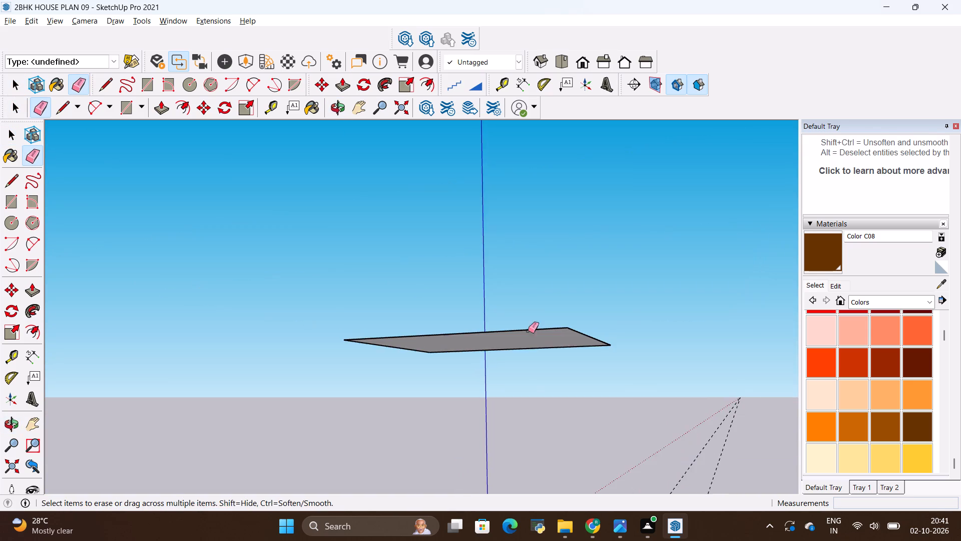
{"action": "scroll", "coordinate": [521, 288], "scroll_direction": "up", "scroll_amount": 2}
{"action": "middle_click_drag", "start_coordinate": [521, 288], "coordinate": [496, 209]}
{"action": "middle_click_drag", "start_coordinate": [567, 334], "coordinate": [522, 263]}
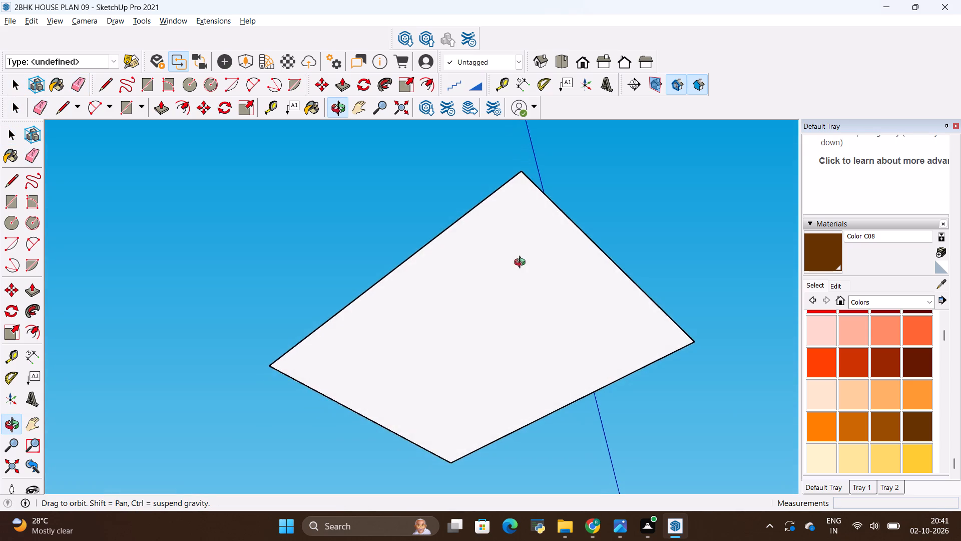
{"action": "middle_click_drag", "start_coordinate": [522, 263], "coordinate": [513, 250]}
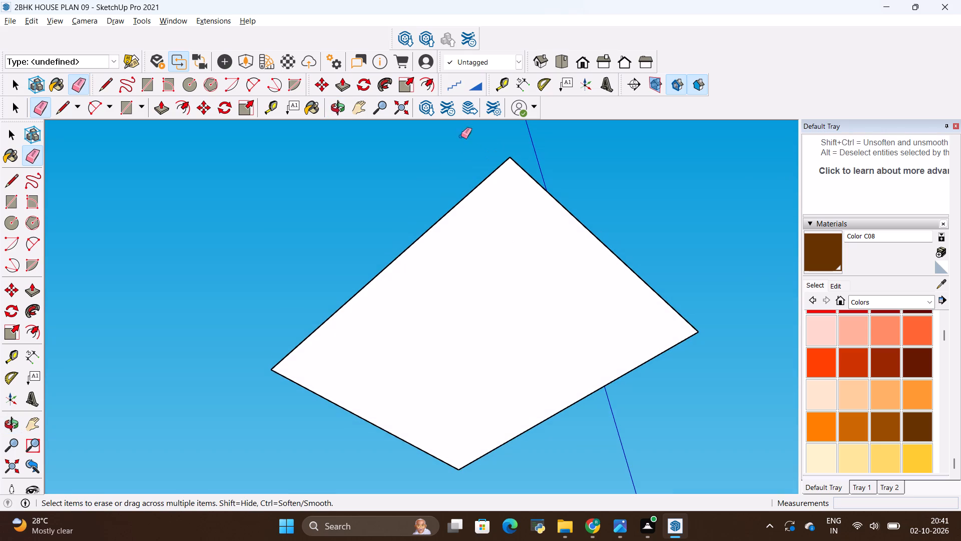
{"action": "left_click", "coordinate": [430, 83]}
{"action": "left_click", "coordinate": [452, 231]}
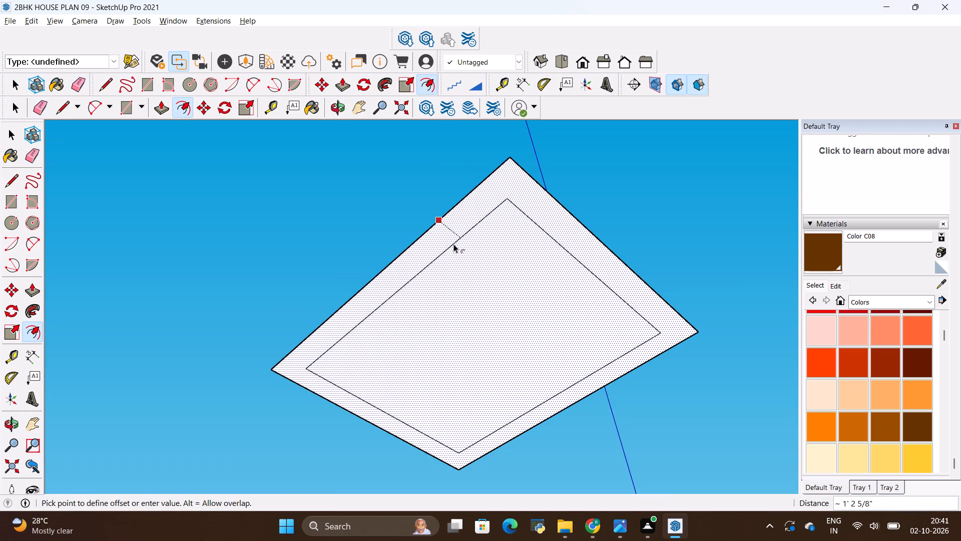
{"action": "key", "text": "BackSpace"}
{"action": "type", "text": "2'"}
{"action": "key", "text": "Return"}
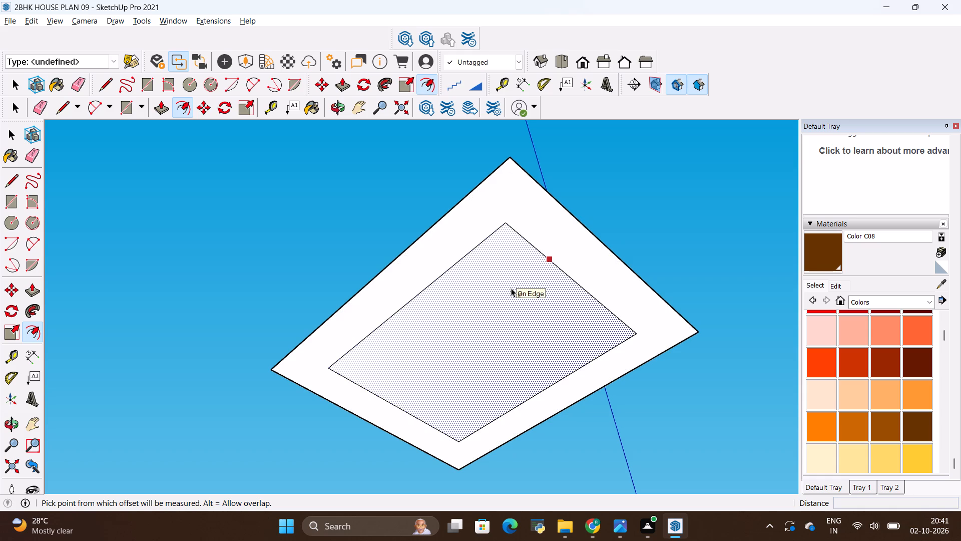
Place two diagonal guide lines through opposite corners of the inner offset rectangle.
{"action": "key", "text": "t"}
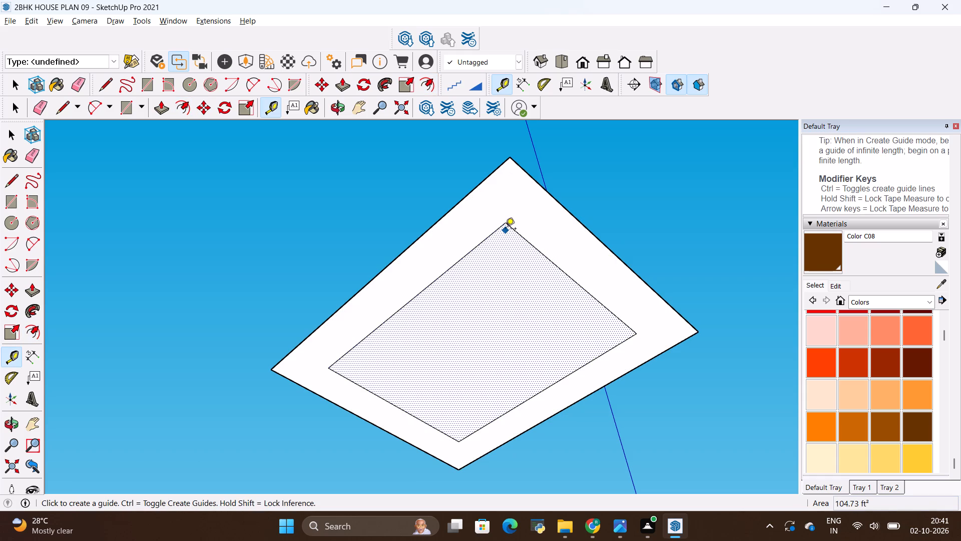
{"action": "left_click", "coordinate": [506, 224]}
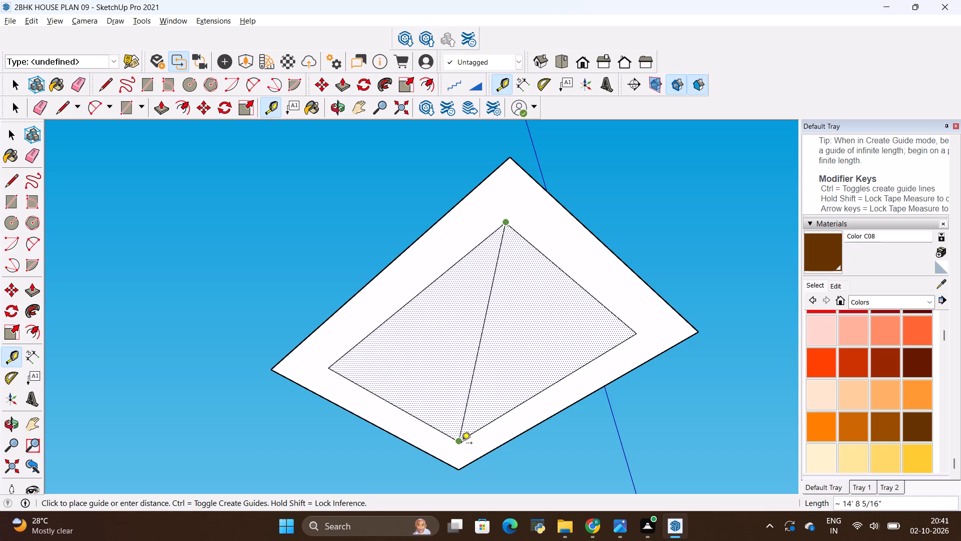
{"action": "left_click", "coordinate": [460, 443]}
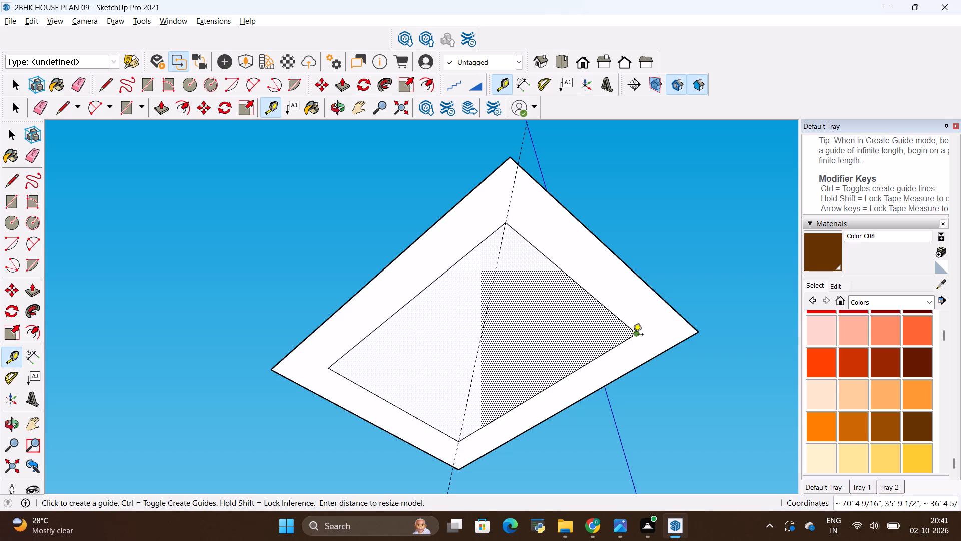
{"action": "left_click", "coordinate": [631, 335]}
{"action": "left_click", "coordinate": [325, 369]}
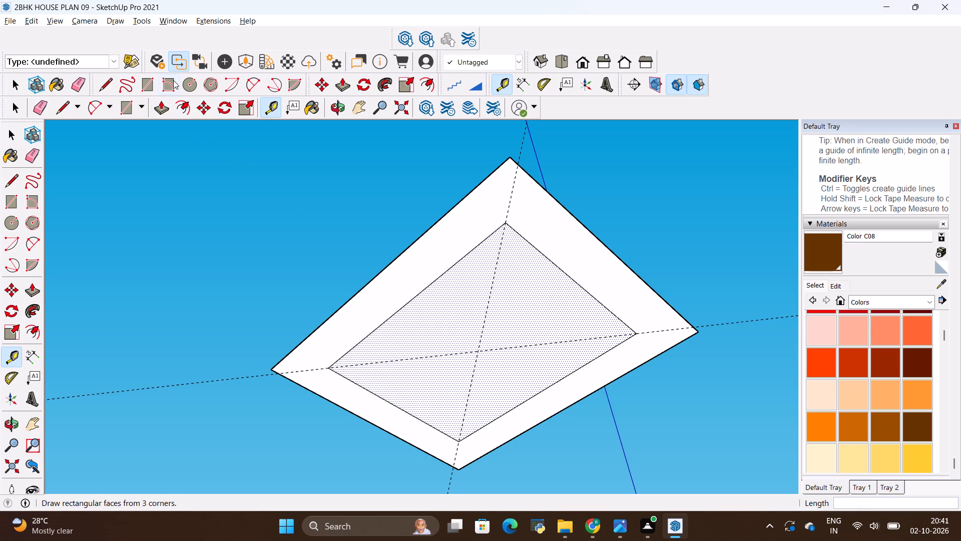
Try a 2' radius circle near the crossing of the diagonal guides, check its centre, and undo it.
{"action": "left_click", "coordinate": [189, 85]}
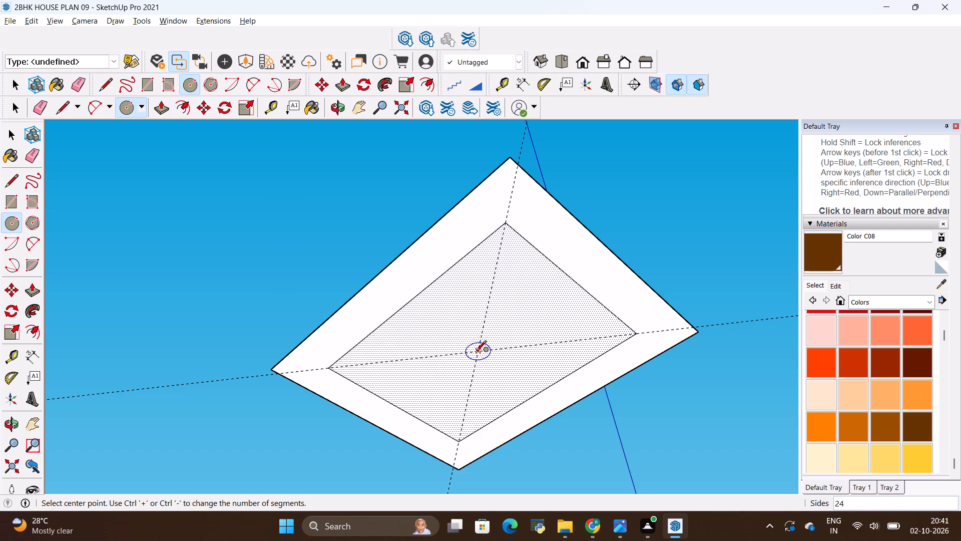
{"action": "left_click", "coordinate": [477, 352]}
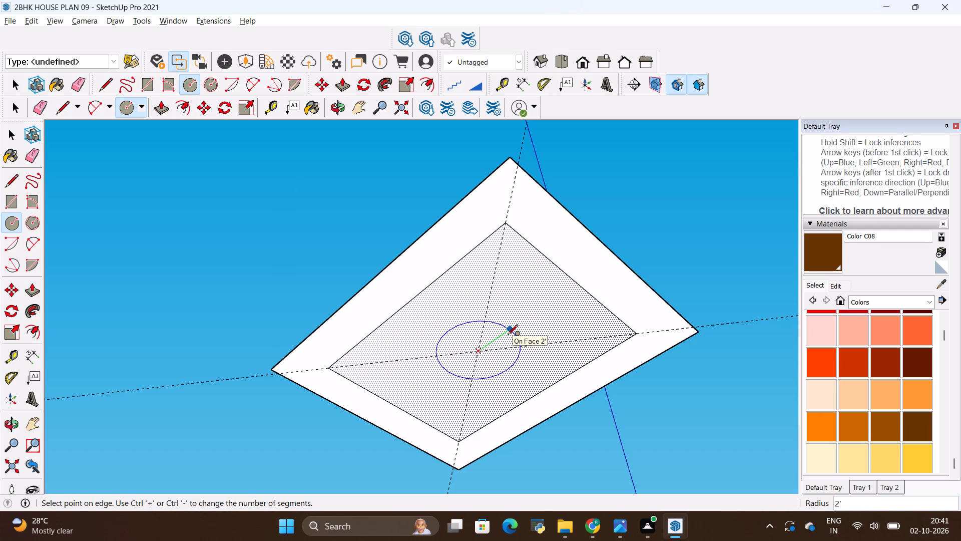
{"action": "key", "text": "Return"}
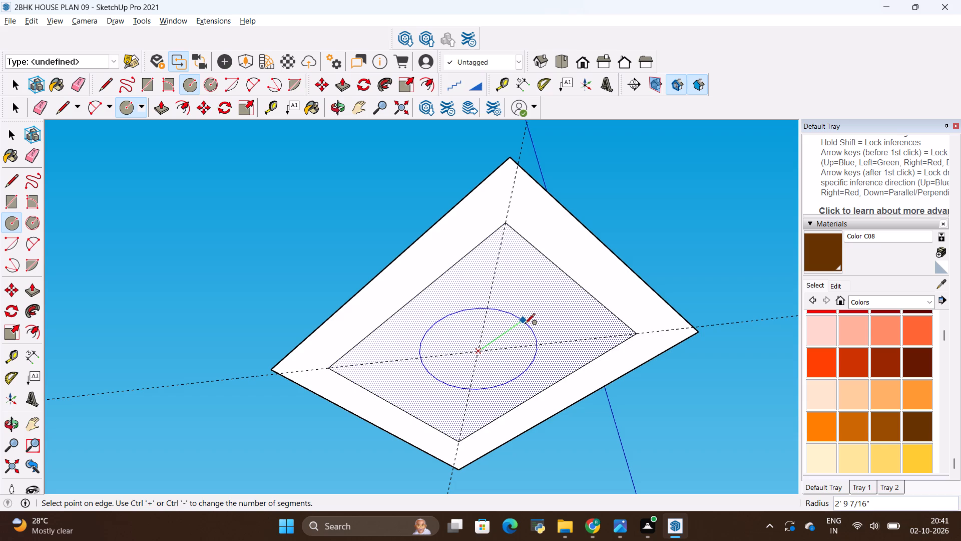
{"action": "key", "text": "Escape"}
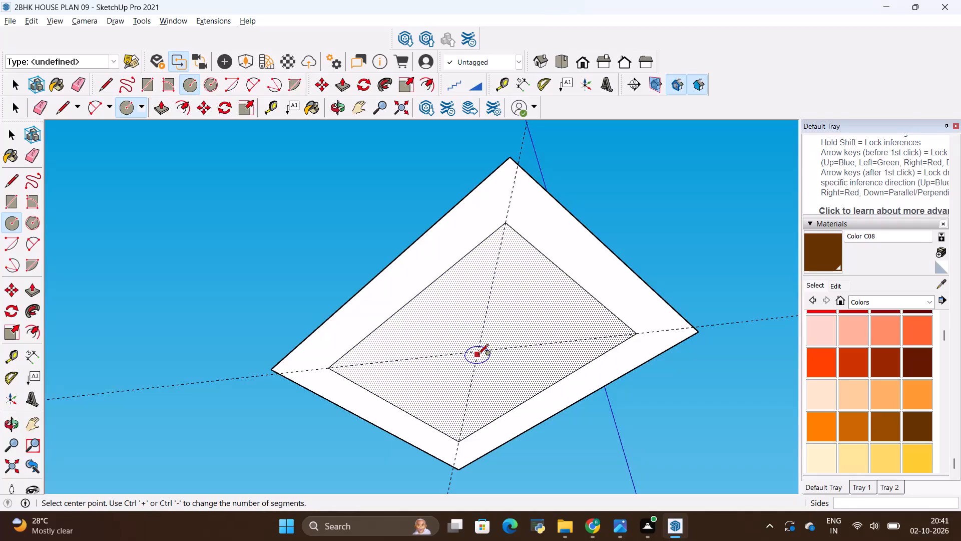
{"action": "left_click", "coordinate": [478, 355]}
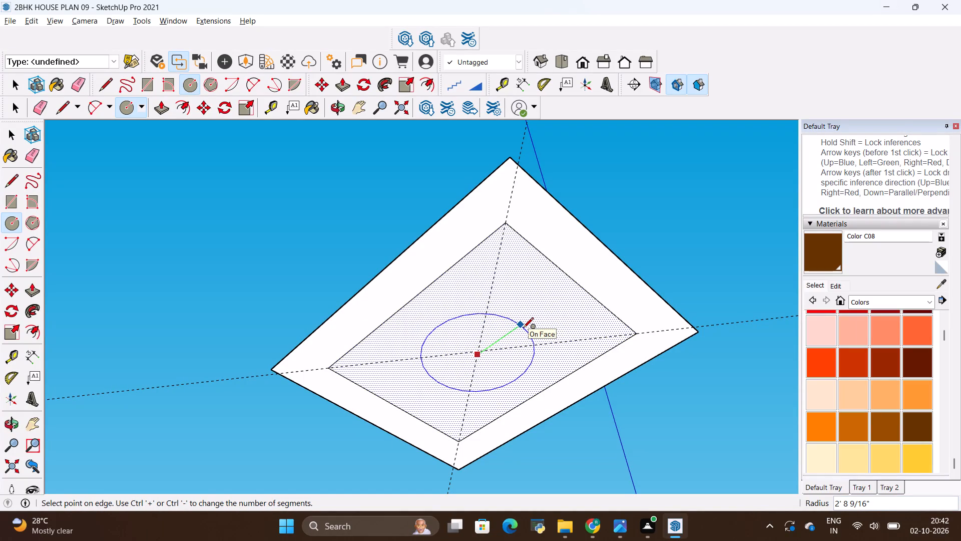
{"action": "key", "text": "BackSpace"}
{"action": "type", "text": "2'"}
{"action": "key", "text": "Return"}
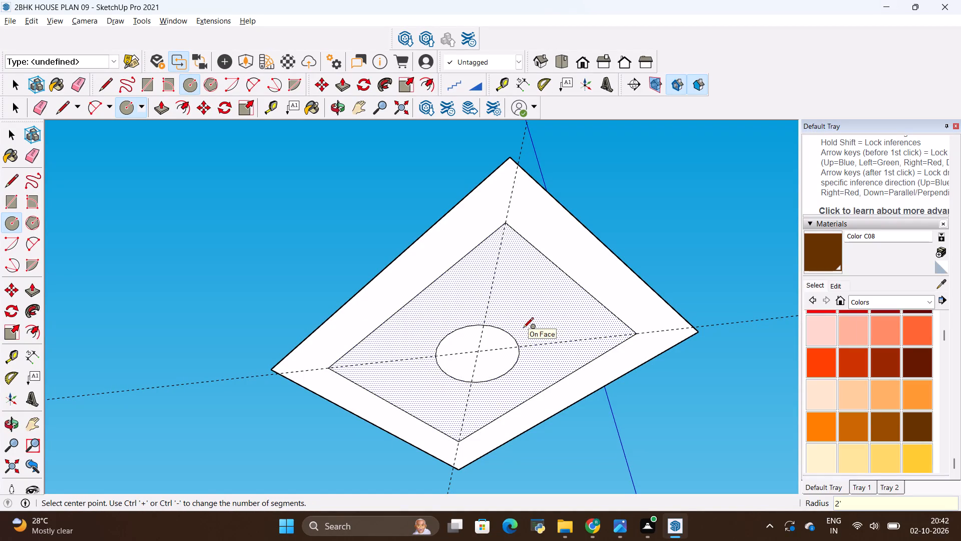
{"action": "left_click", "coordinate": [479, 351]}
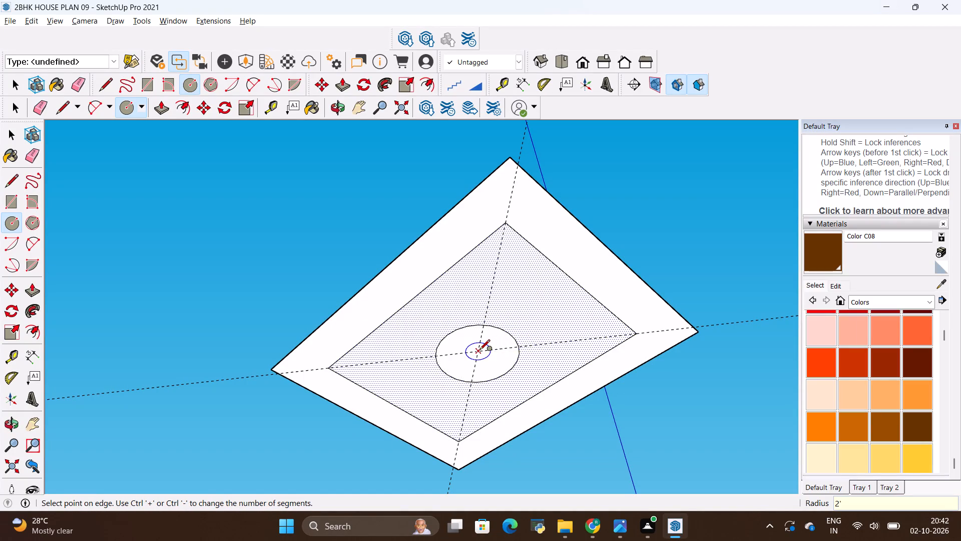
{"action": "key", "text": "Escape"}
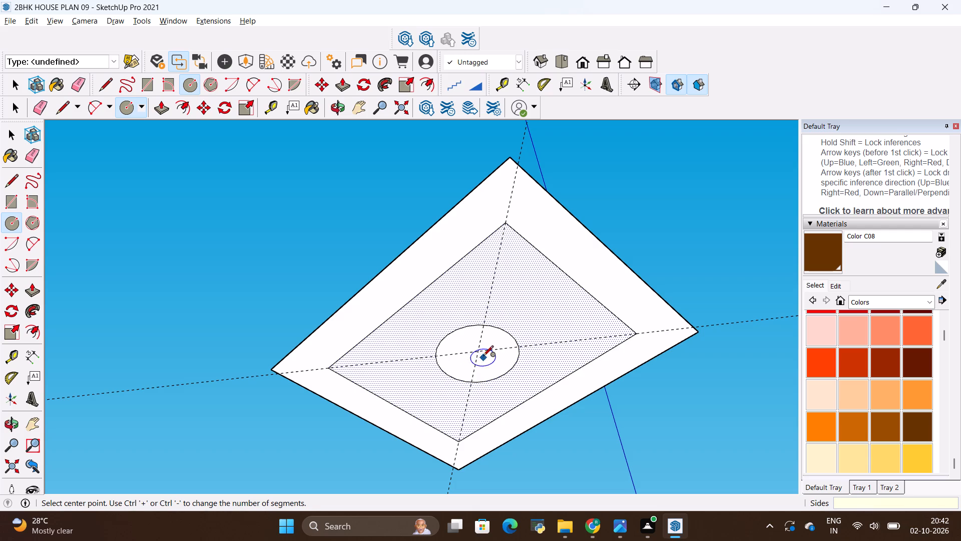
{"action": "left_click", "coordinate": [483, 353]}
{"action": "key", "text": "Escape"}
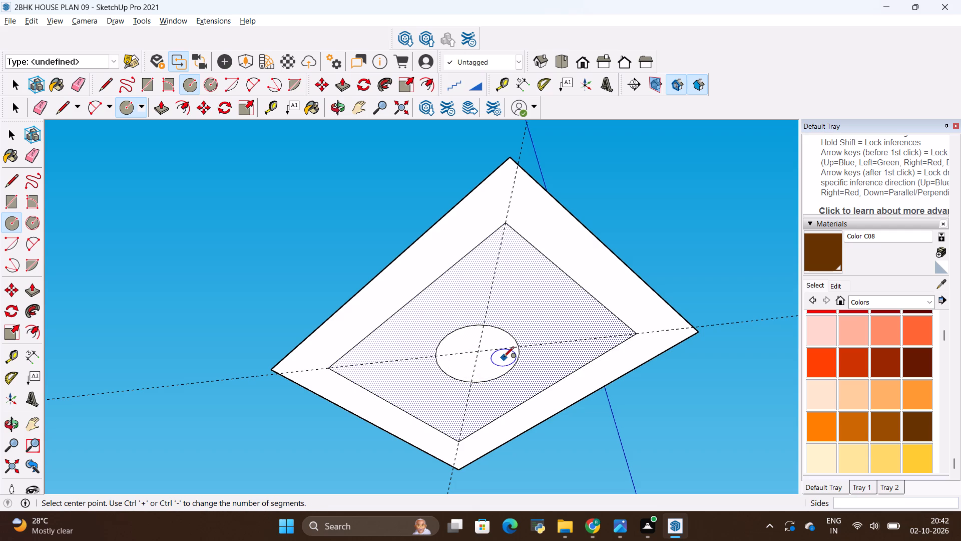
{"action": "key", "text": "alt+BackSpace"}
Draw two concentric circles with radii of 2' and 3' at the crossing of the diagonal guides.
{"action": "scroll", "coordinate": [491, 348], "scroll_direction": "up", "scroll_amount": 4}
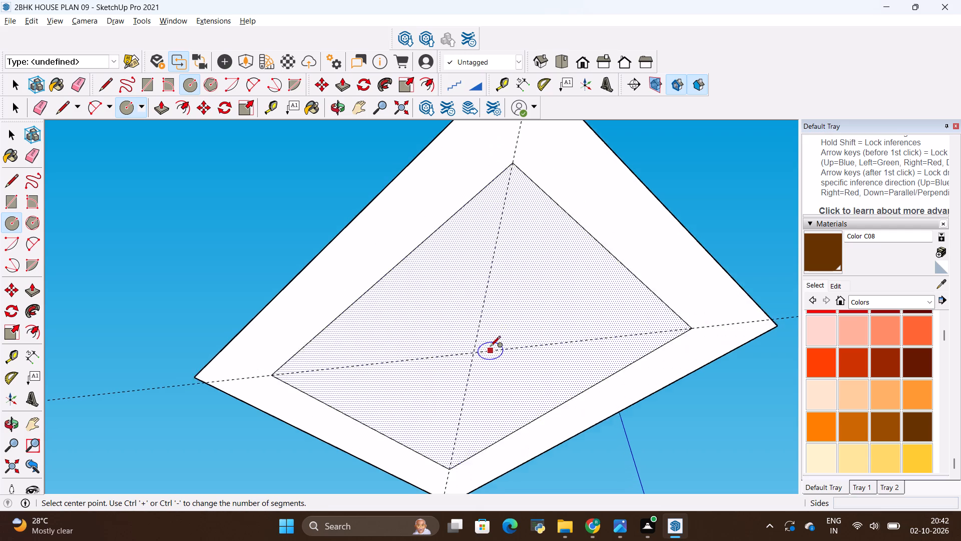
{"action": "left_click", "coordinate": [473, 355]}
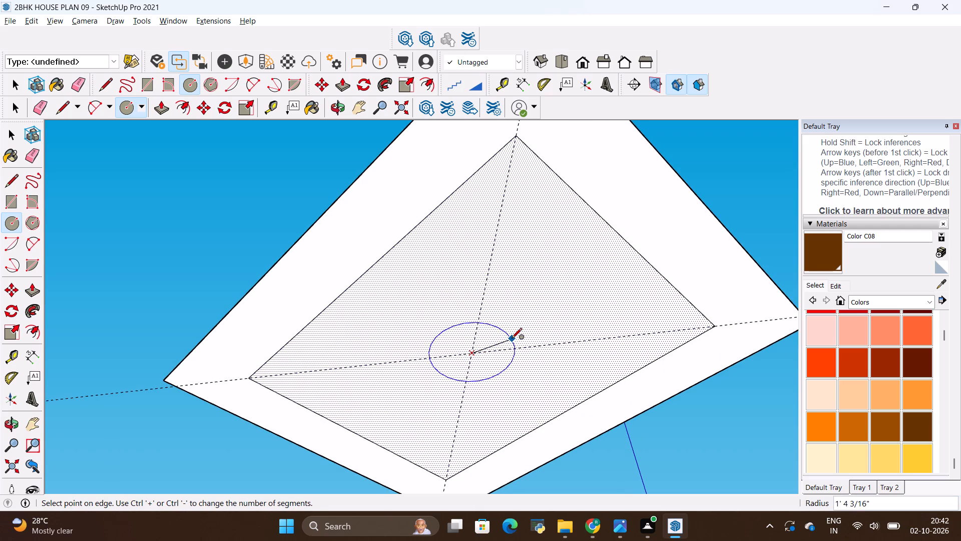
{"action": "key", "text": "BackSpace"}
{"action": "type", "text": "2'"}
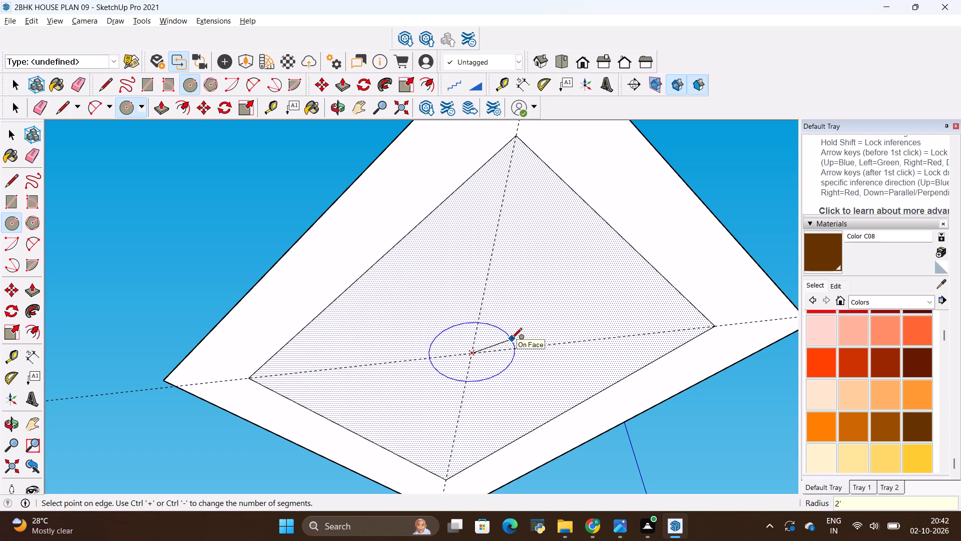
{"action": "key", "text": "Return"}
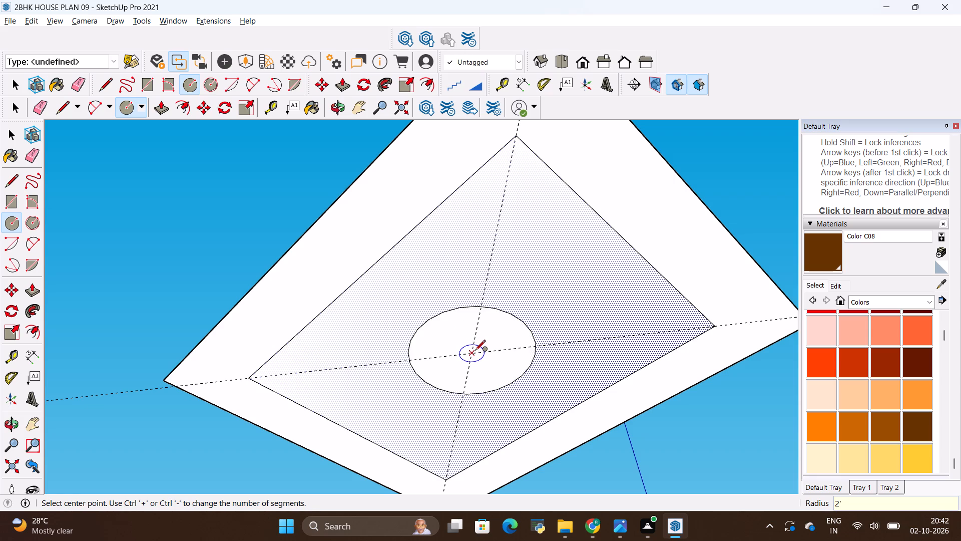
{"action": "left_click", "coordinate": [474, 353]}
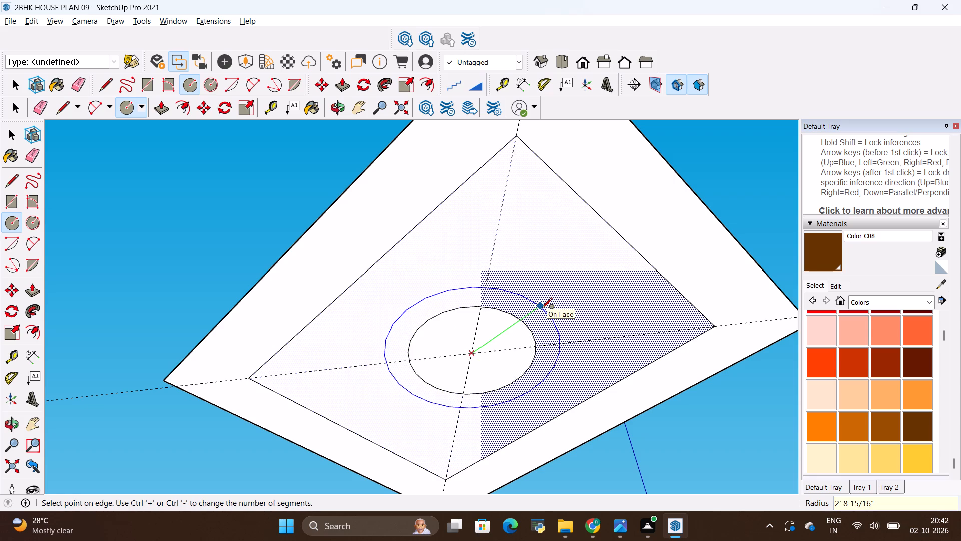
{"action": "key", "text": "BackSpace"}
{"action": "type", "text": "3'"}
{"action": "key", "text": "Return"}
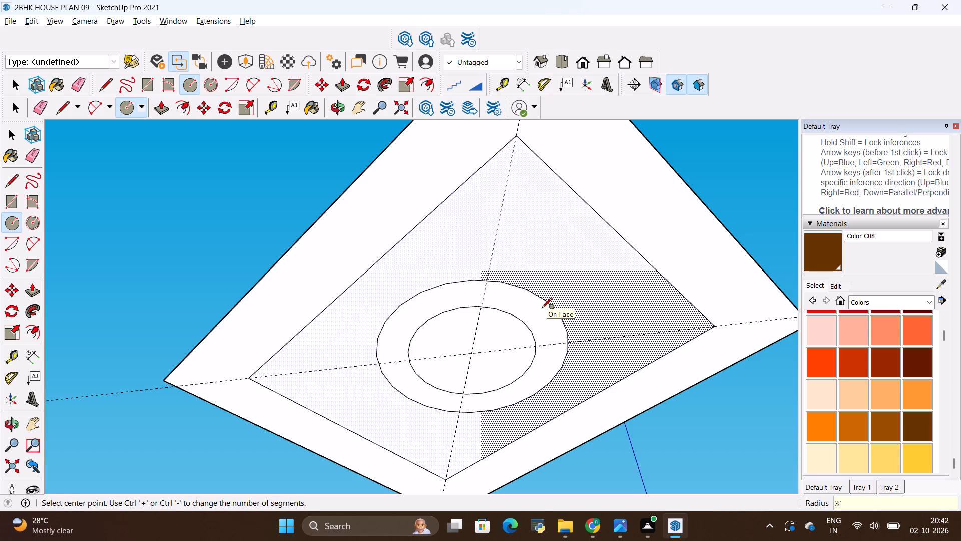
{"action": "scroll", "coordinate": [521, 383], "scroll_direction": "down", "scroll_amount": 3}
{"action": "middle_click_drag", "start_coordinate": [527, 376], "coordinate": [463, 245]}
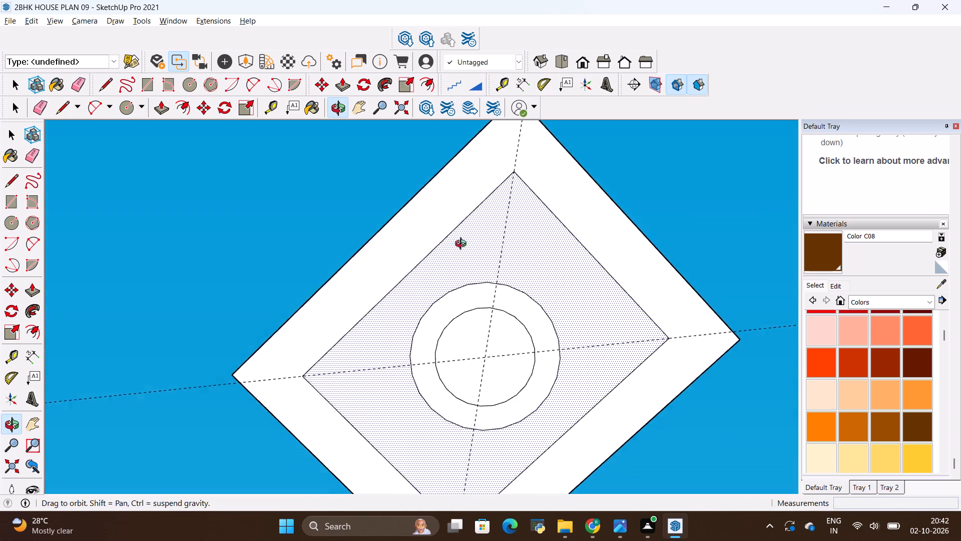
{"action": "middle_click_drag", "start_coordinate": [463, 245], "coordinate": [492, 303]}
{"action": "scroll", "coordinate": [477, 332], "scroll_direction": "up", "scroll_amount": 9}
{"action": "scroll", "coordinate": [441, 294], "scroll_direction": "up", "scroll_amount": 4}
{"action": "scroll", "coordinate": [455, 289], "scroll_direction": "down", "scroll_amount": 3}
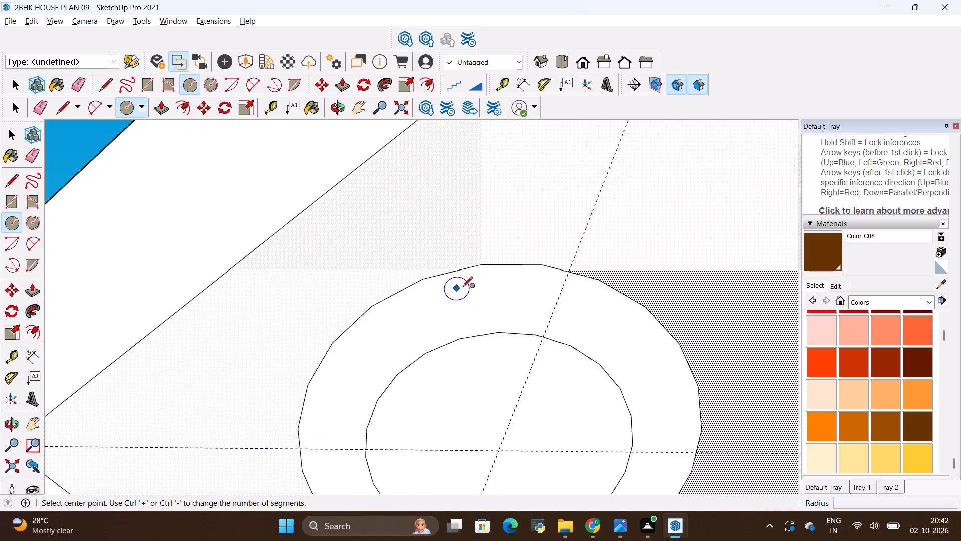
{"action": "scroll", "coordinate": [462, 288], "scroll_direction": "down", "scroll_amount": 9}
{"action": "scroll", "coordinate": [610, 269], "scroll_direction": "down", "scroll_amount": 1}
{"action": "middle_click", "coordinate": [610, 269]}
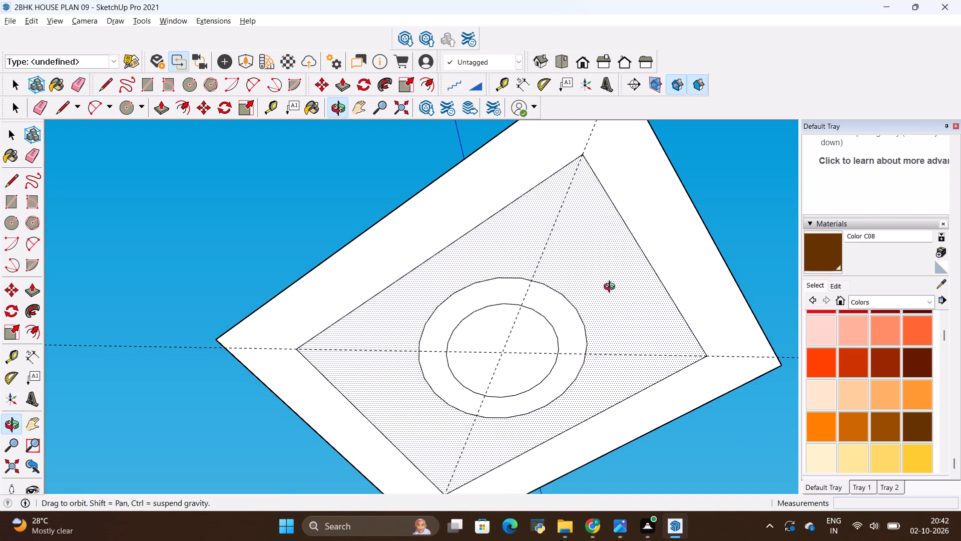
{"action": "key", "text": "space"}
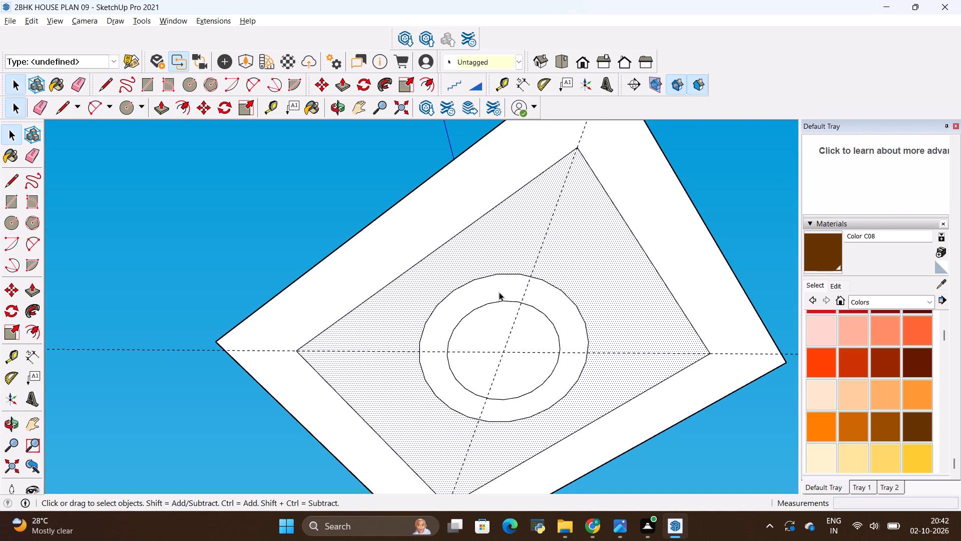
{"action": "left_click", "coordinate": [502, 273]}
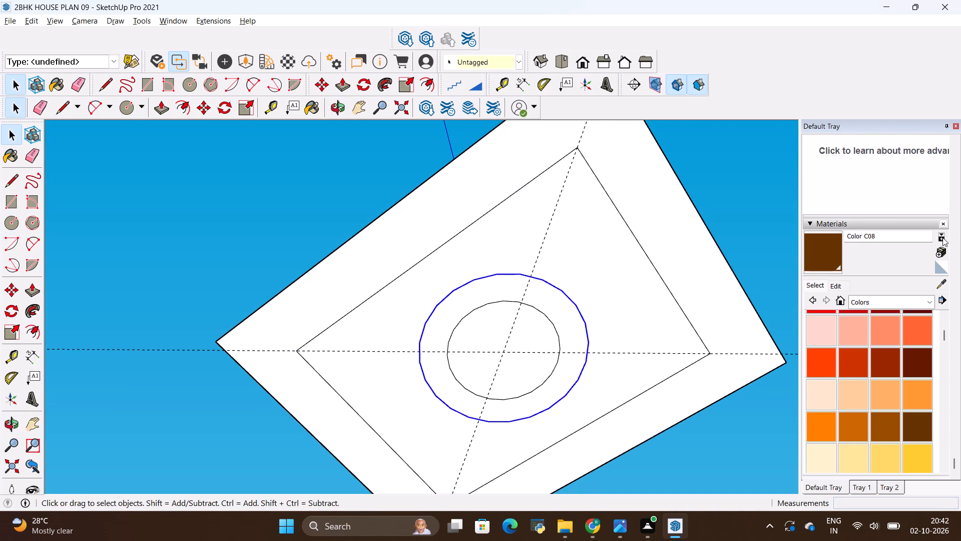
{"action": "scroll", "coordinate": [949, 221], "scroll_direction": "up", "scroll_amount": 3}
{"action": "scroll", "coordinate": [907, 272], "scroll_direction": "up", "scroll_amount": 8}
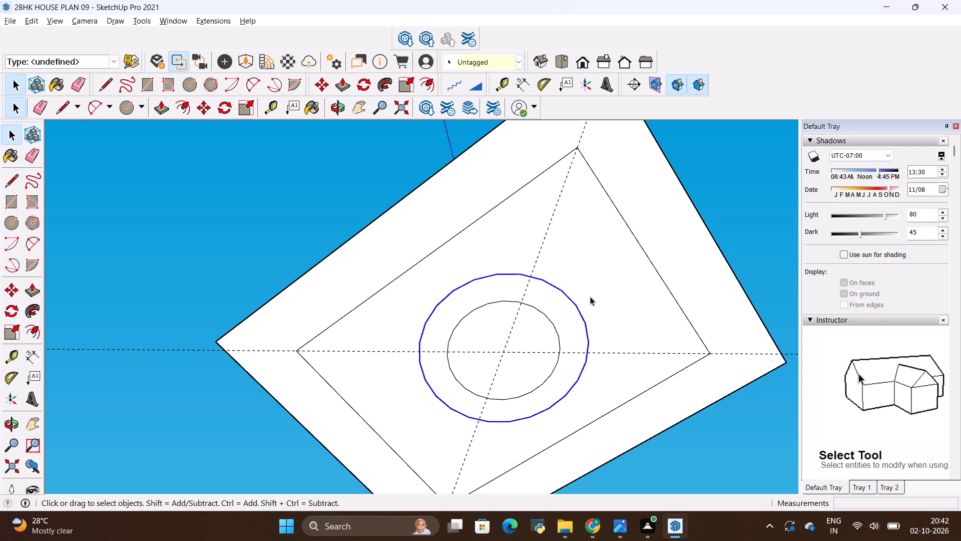
Push/Pull the ceiling's outer border face 6" downward and extrude the ring between the circles by the same distance.
{"action": "key", "text": "p"}
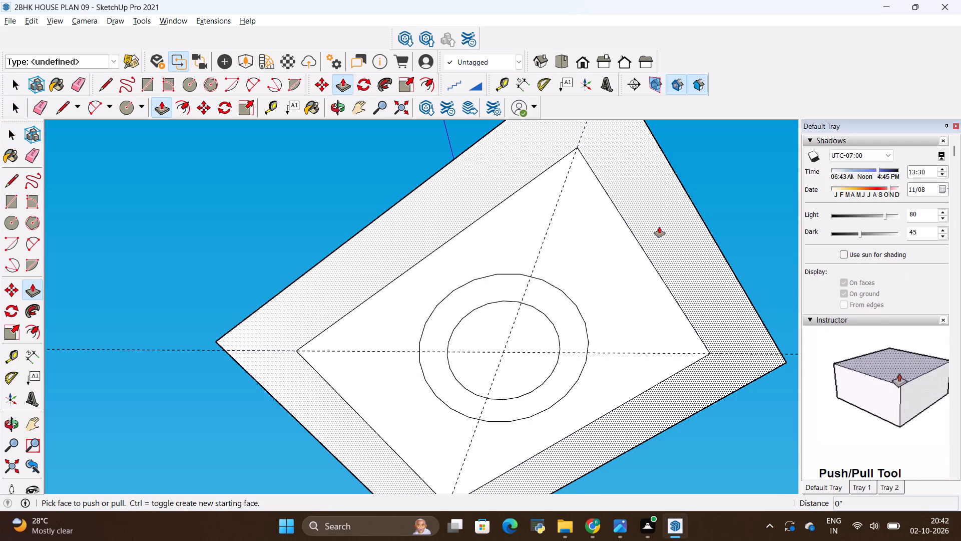
{"action": "left_click", "coordinate": [659, 227]}
{"action": "scroll", "coordinate": [668, 238], "scroll_direction": "down", "scroll_amount": 1}
{"action": "middle_click_drag", "start_coordinate": [668, 238], "coordinate": [626, 364]}
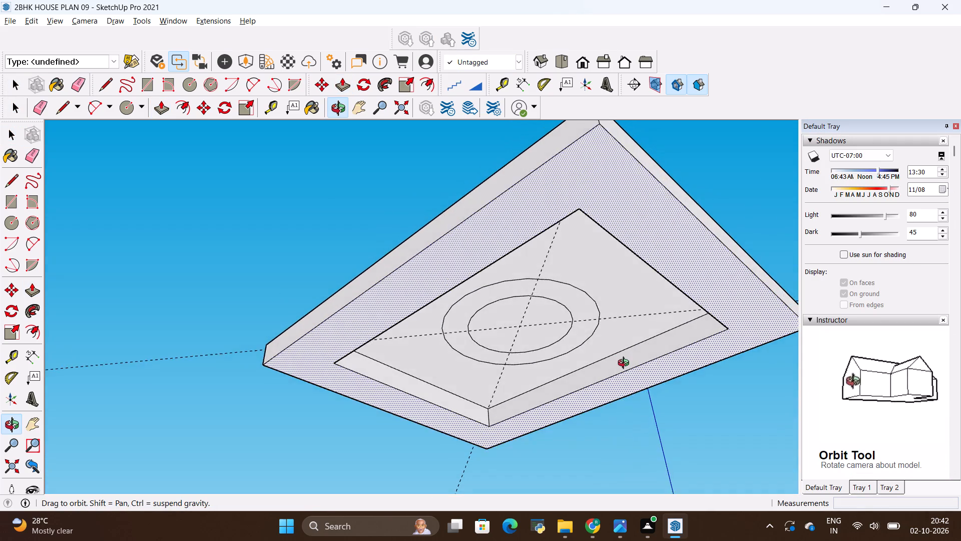
{"action": "middle_click_drag", "start_coordinate": [626, 364], "coordinate": [621, 378]}
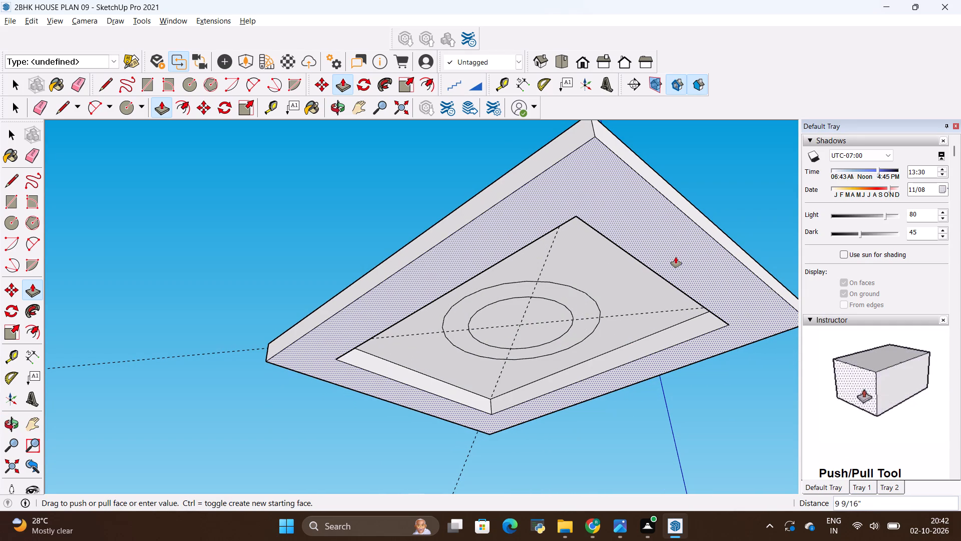
{"action": "key", "text": "BackSpace"}
{"action": "key", "text": "6"}
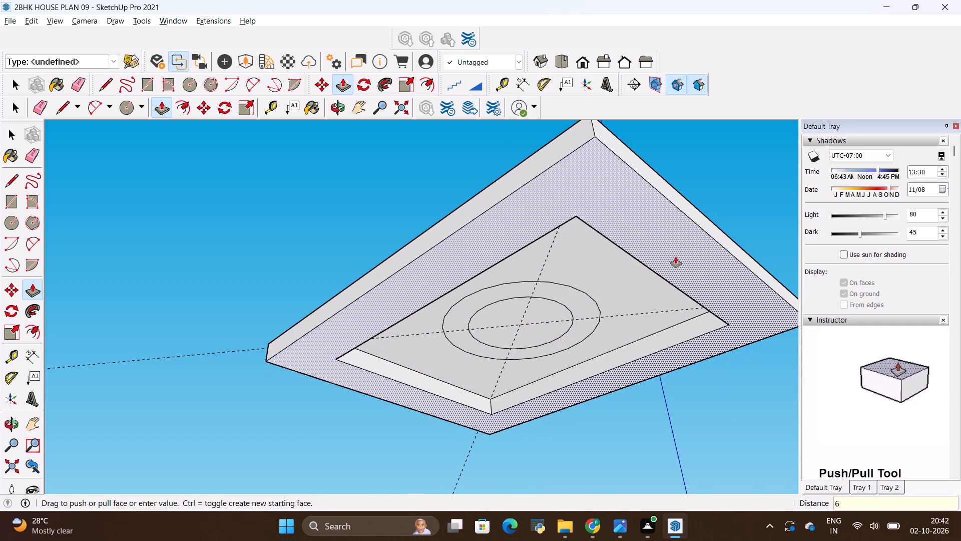
{"action": "key", "text": "shift+quotedbl"}
{"action": "key", "text": "Return"}
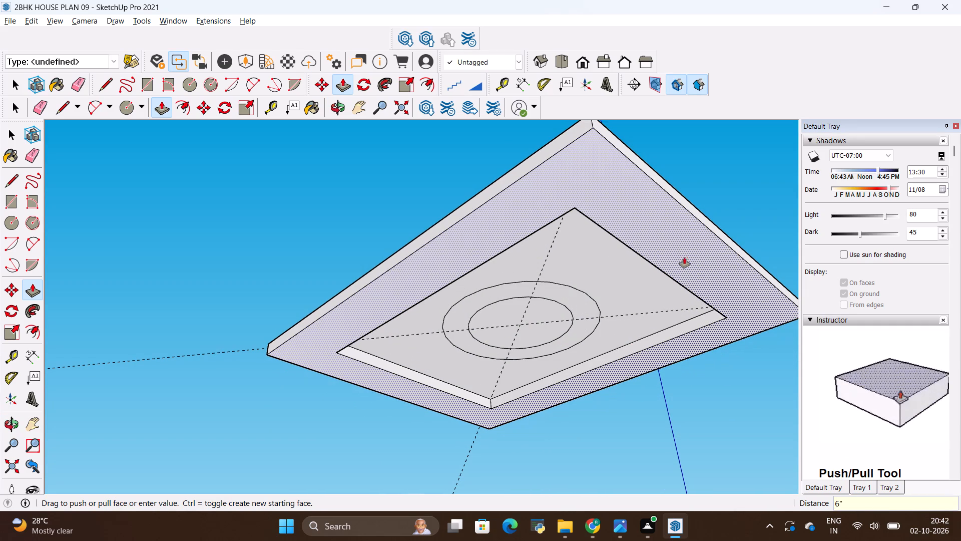
{"action": "double_click", "coordinate": [571, 298]}
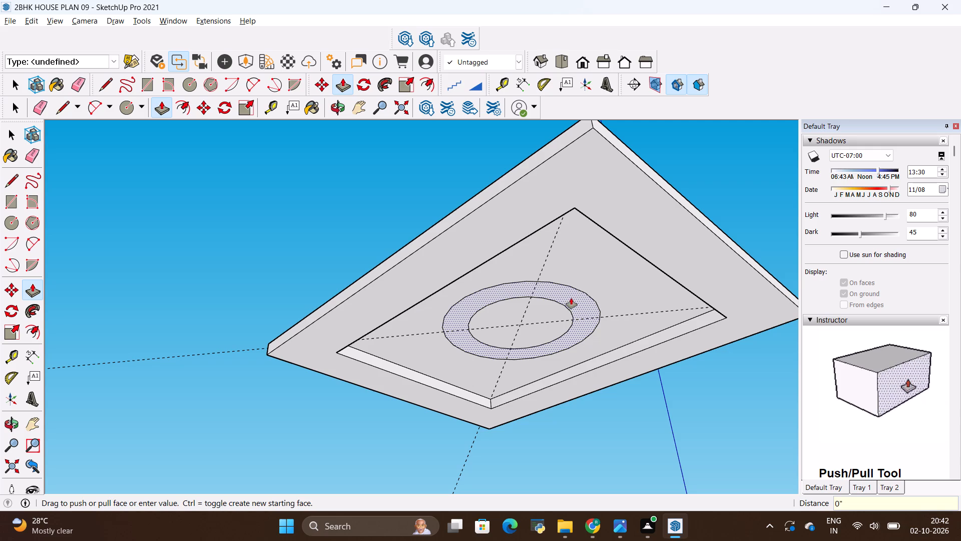
Paint the undersides of the ceiling's outer border and the circular ring with Color B08.
{"action": "scroll", "coordinate": [351, 392], "scroll_direction": "down", "scroll_amount": 4}
{"action": "middle_click_drag", "start_coordinate": [483, 416], "coordinate": [432, 295]}
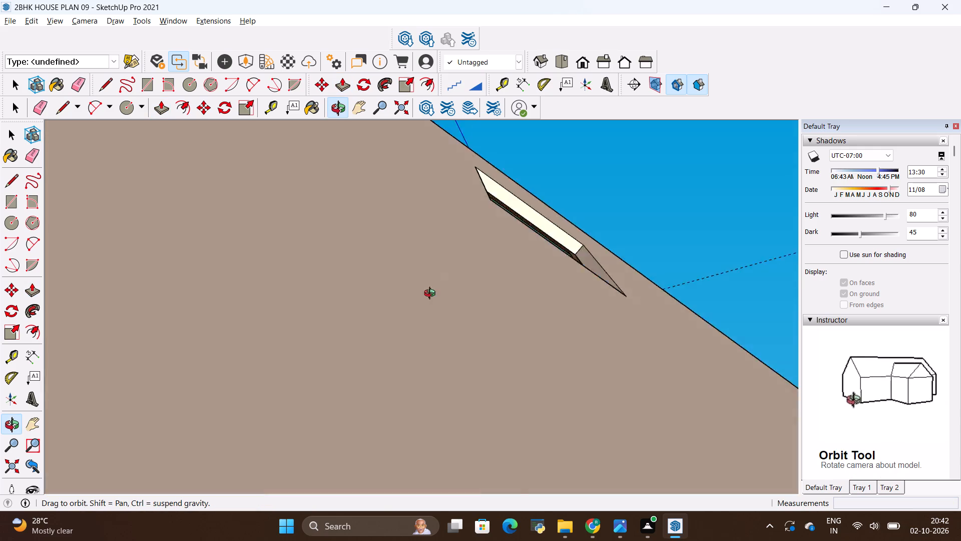
{"action": "middle_click_drag", "start_coordinate": [432, 295], "coordinate": [327, 357]}
{"action": "scroll", "coordinate": [419, 348], "scroll_direction": "up", "scroll_amount": 12}
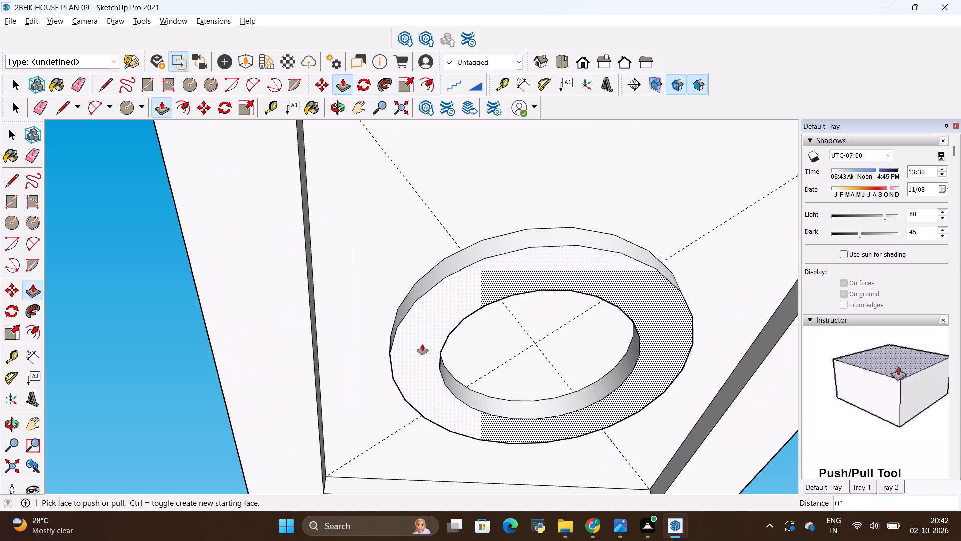
{"action": "scroll", "coordinate": [426, 337], "scroll_direction": "down", "scroll_amount": 6}
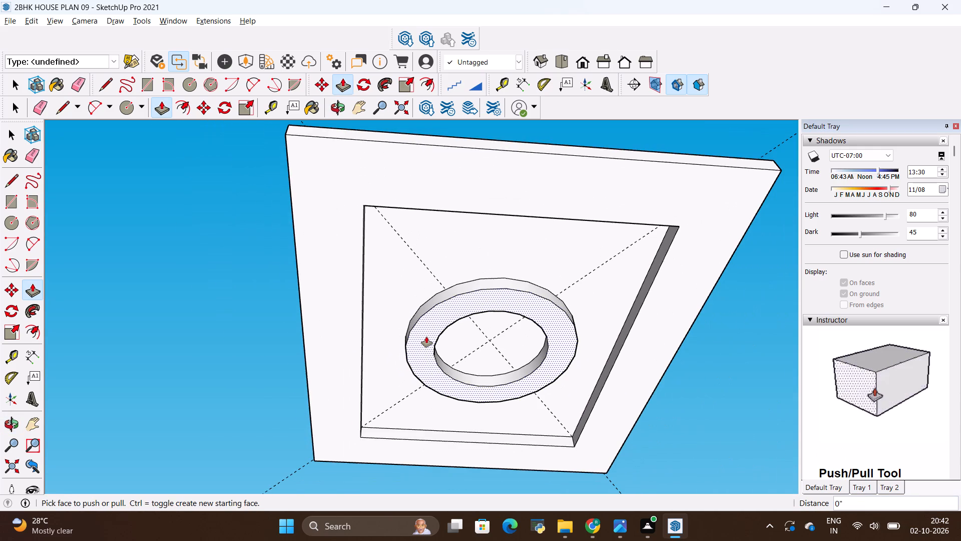
{"action": "scroll", "coordinate": [570, 287], "scroll_direction": "down", "scroll_amount": 2}
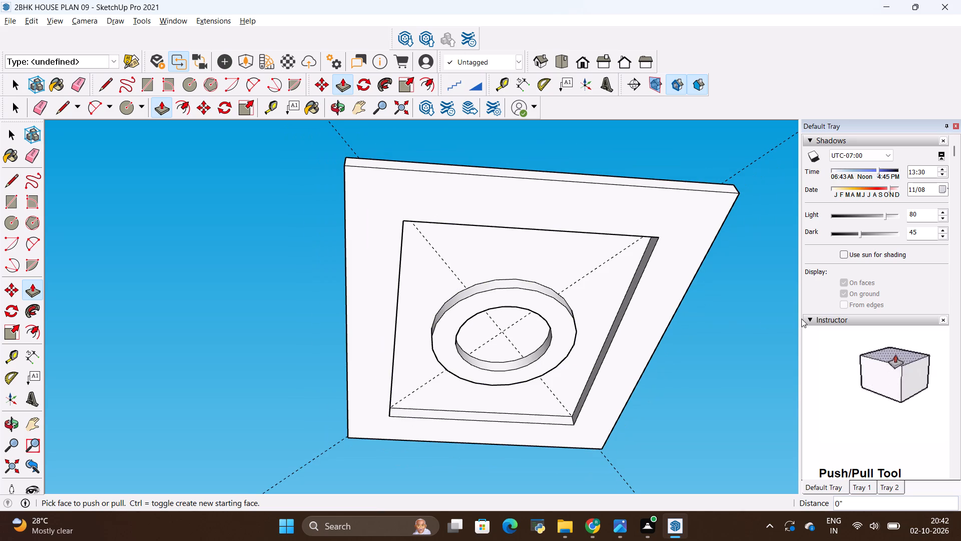
{"action": "scroll", "coordinate": [866, 233], "scroll_direction": "up", "scroll_amount": 3}
{"action": "scroll", "coordinate": [960, 298], "scroll_direction": "up", "scroll_amount": 12}
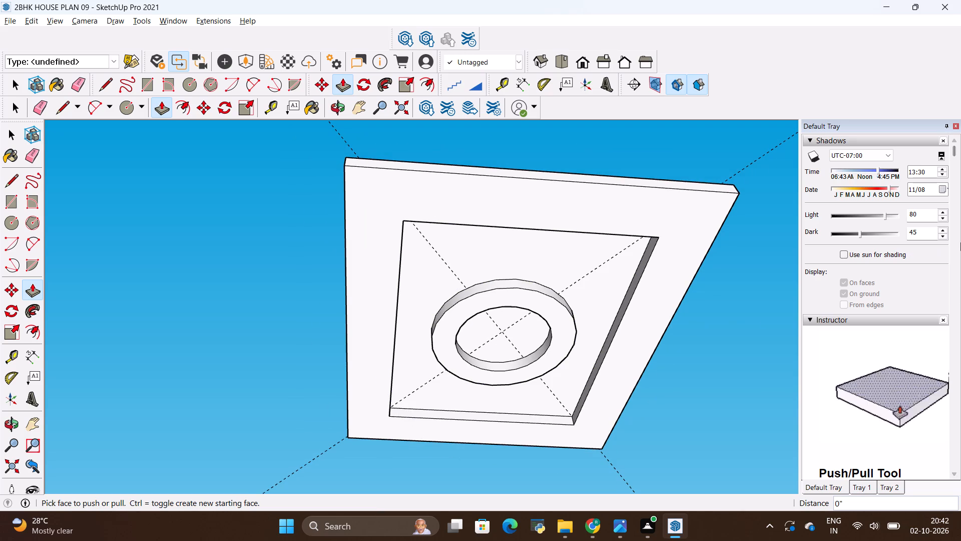
{"action": "scroll", "coordinate": [960, 242], "scroll_direction": "up", "scroll_amount": 2}
{"action": "scroll", "coordinate": [928, 277], "scroll_direction": "down", "scroll_amount": 5}
{"action": "scroll", "coordinate": [931, 271], "scroll_direction": "up", "scroll_amount": 5}
{"action": "scroll", "coordinate": [932, 269], "scroll_direction": "down", "scroll_amount": 8}
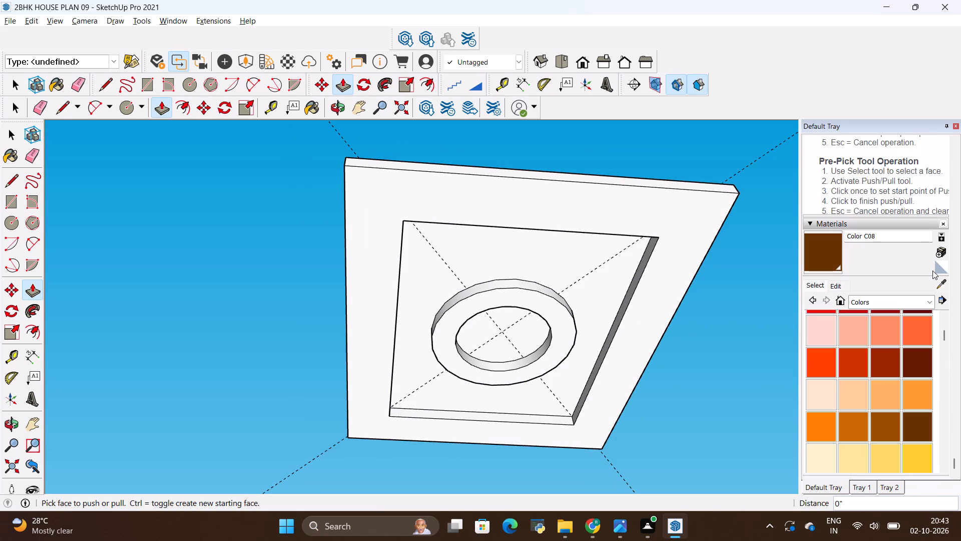
{"action": "scroll", "coordinate": [932, 272], "scroll_direction": "down", "scroll_amount": 1}
{"action": "left_click", "coordinate": [922, 357]}
{"action": "left_click", "coordinate": [634, 229]}
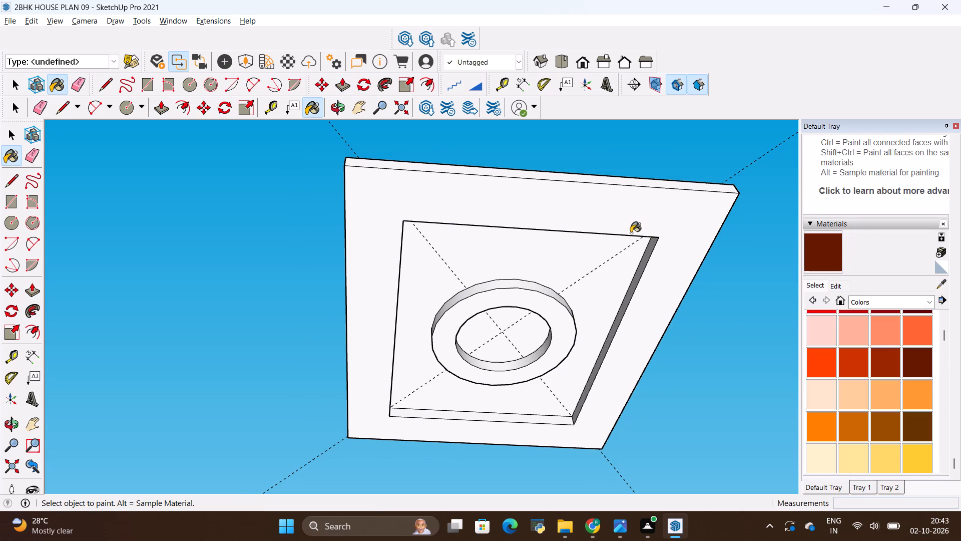
{"action": "scroll", "coordinate": [559, 316], "scroll_direction": "up", "scroll_amount": 3}
{"action": "left_click", "coordinate": [559, 316]}
Erase the two diagonal guide lines crossing the kitchen ceiling panel.
{"action": "scroll", "coordinate": [589, 353], "scroll_direction": "down", "scroll_amount": 10}
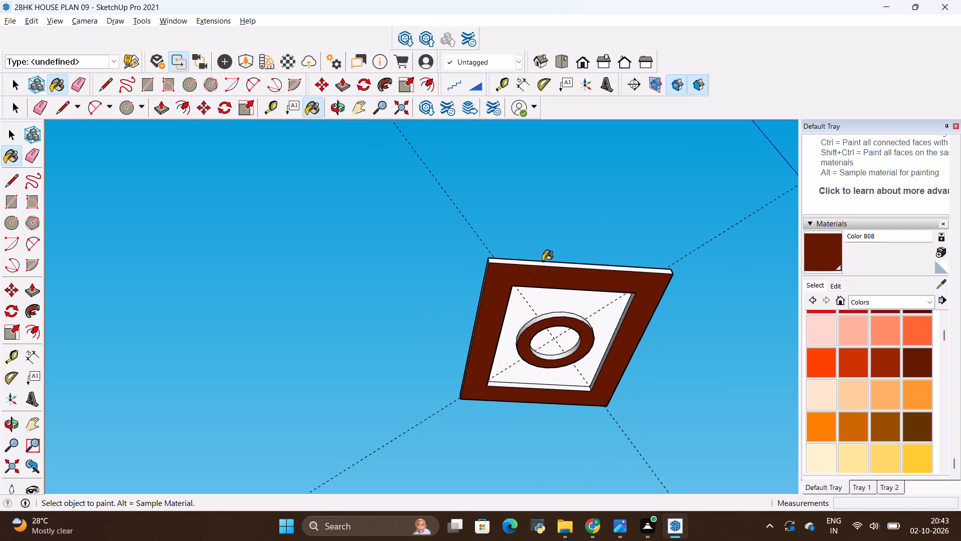
{"action": "scroll", "coordinate": [543, 260], "scroll_direction": "down", "scroll_amount": 2}
{"action": "middle_click_drag", "start_coordinate": [538, 254], "coordinate": [548, 405]}
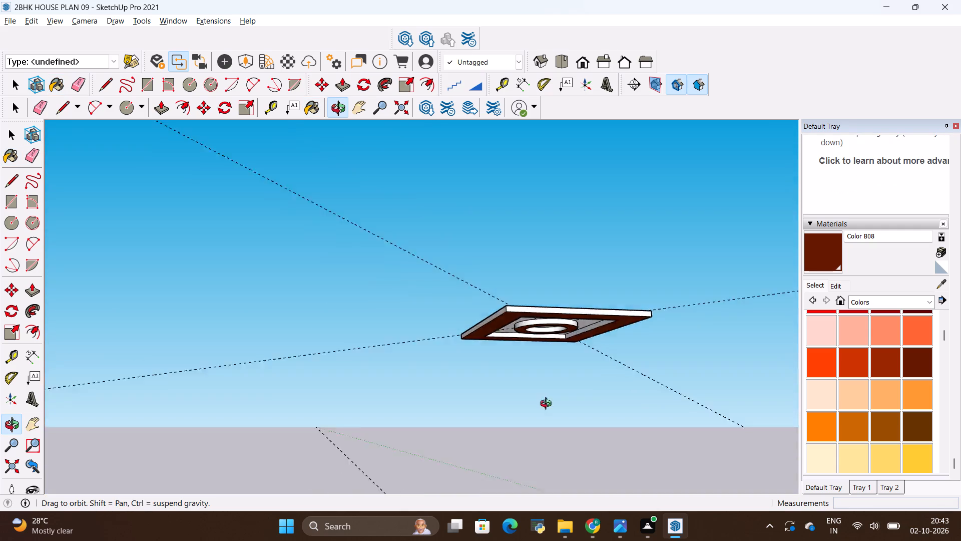
{"action": "middle_click_drag", "start_coordinate": [548, 405], "coordinate": [513, 394]}
{"action": "middle_click_drag", "start_coordinate": [534, 227], "coordinate": [512, 386]}
{"action": "middle_click_drag", "start_coordinate": [548, 307], "coordinate": [540, 410]}
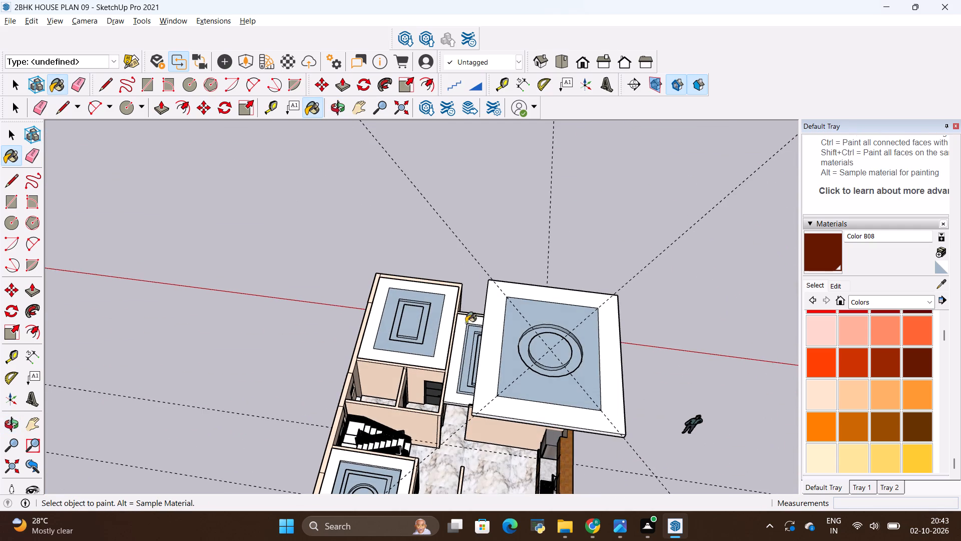
{"action": "key", "text": "e"}
{"action": "left_click_drag", "start_coordinate": [453, 210], "coordinate": [441, 216]}
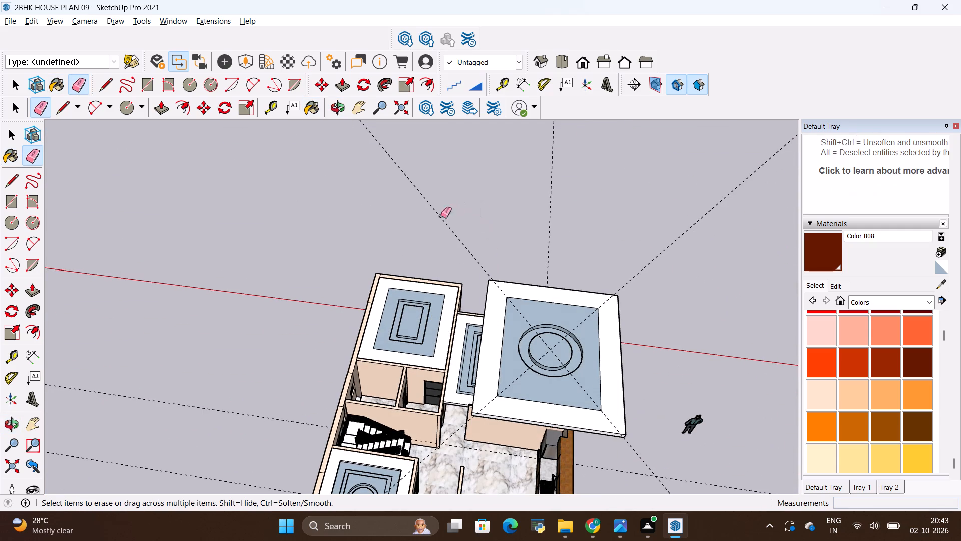
{"action": "left_click_drag", "start_coordinate": [441, 216], "coordinate": [434, 224]}
{"action": "left_click_drag", "start_coordinate": [638, 213], "coordinate": [670, 249]}
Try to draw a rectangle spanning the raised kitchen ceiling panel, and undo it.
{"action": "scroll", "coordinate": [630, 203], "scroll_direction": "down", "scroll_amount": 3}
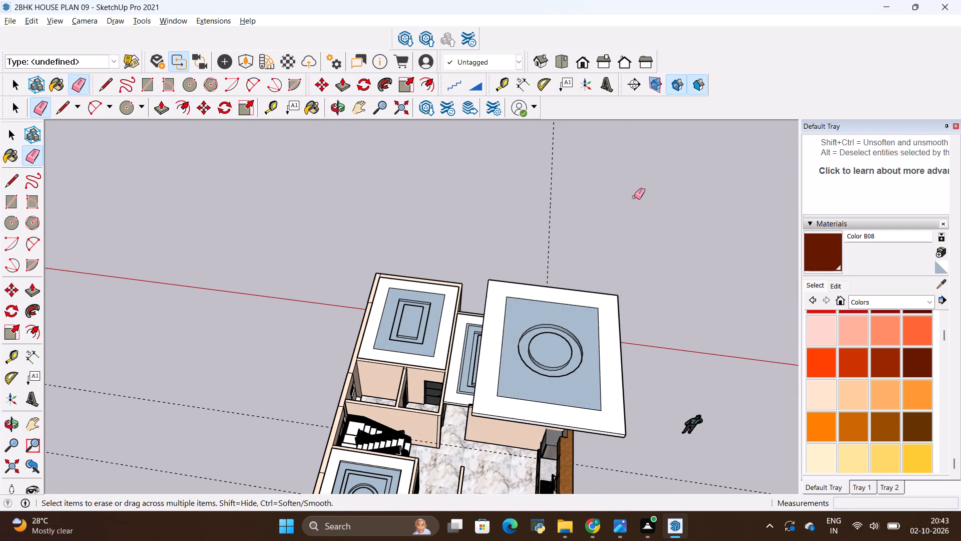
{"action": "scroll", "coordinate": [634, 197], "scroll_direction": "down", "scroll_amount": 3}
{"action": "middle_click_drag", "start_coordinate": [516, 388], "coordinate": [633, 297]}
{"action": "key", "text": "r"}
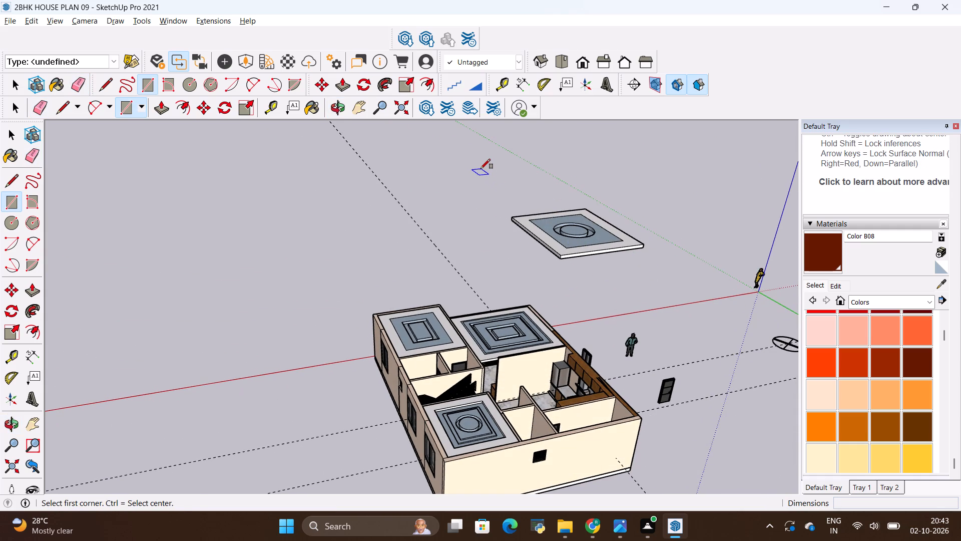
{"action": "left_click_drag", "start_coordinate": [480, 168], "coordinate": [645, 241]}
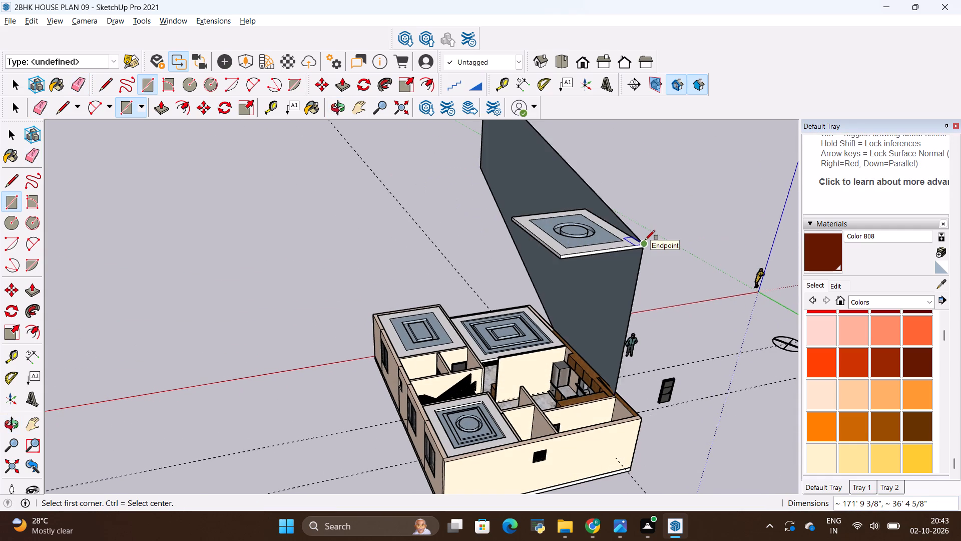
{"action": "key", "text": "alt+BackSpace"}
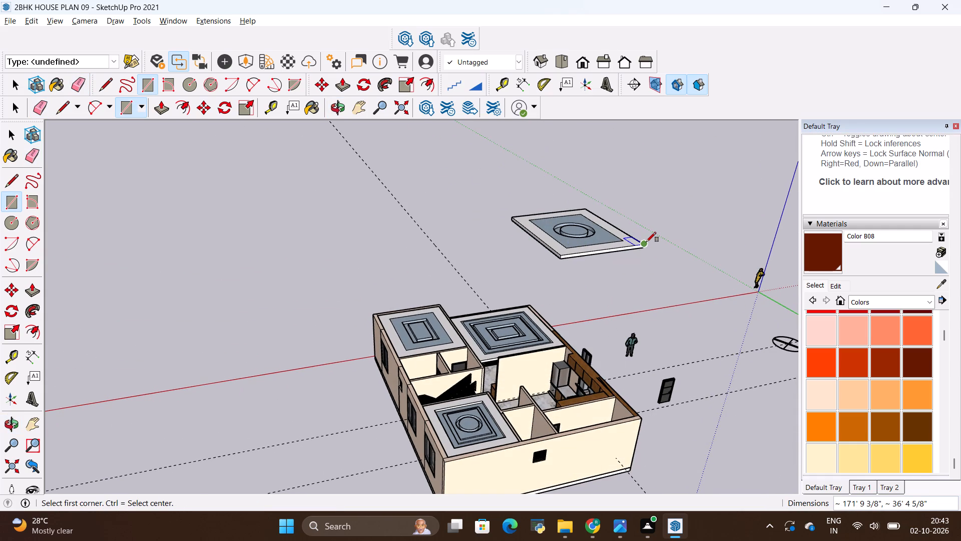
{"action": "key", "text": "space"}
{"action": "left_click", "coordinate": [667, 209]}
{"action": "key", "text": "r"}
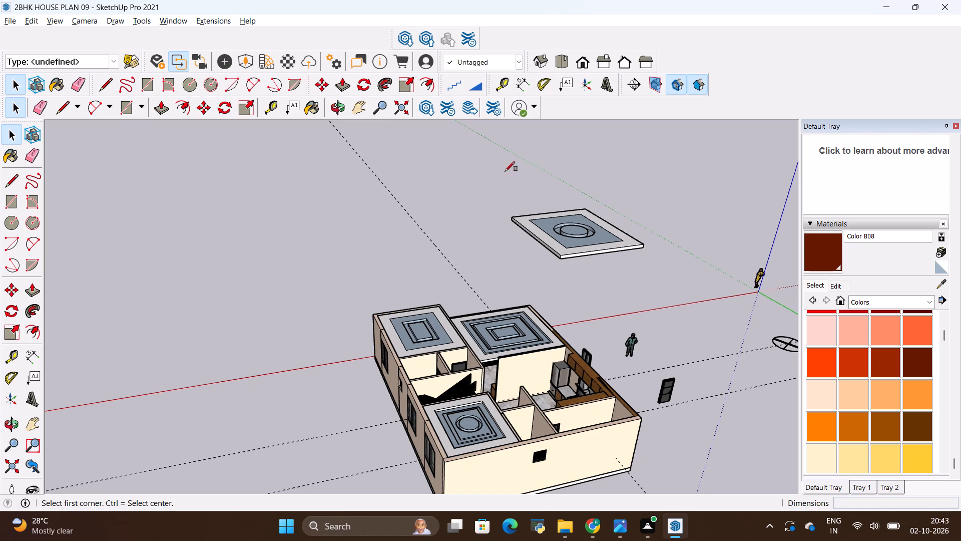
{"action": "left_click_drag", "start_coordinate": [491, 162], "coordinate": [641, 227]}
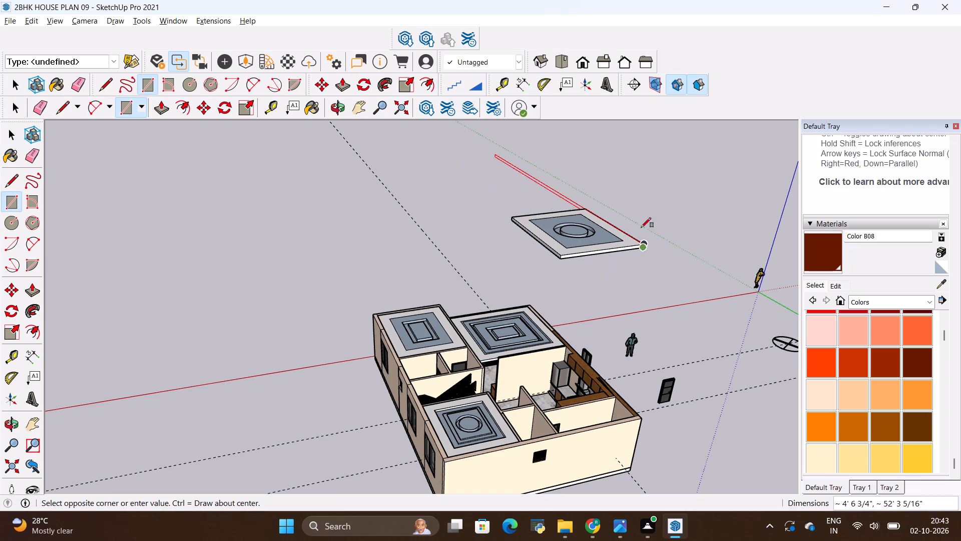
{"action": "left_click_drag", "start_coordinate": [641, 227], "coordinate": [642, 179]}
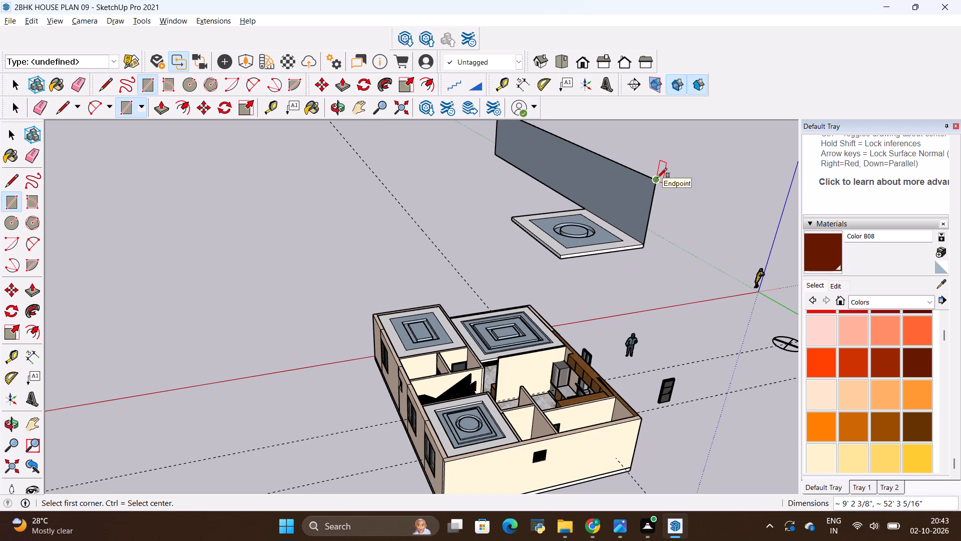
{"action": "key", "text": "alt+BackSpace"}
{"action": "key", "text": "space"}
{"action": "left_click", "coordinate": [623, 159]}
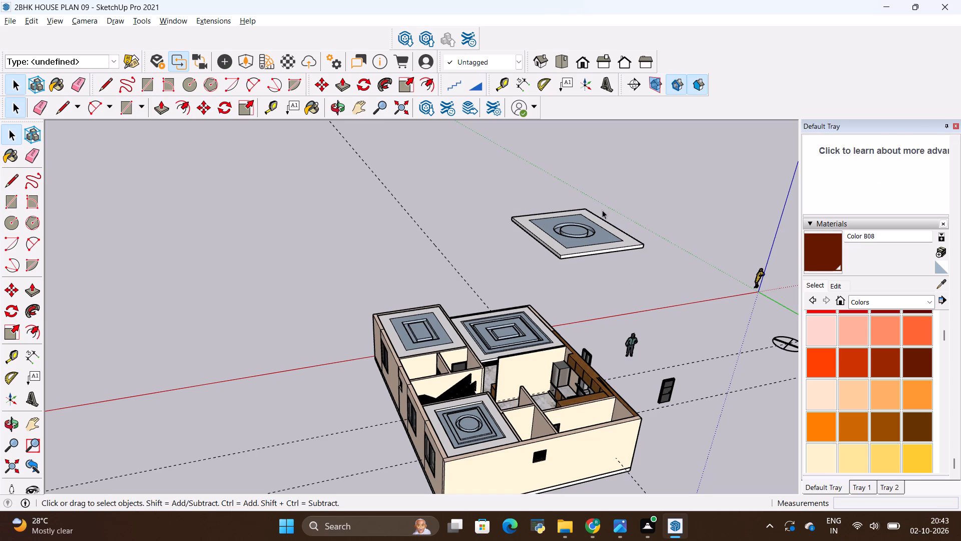
Select the entire raised kitchen ceiling and move it by its corner down onto the top corner of the kitchen walls.
{"action": "middle_click_drag", "start_coordinate": [602, 213], "coordinate": [577, 167]}
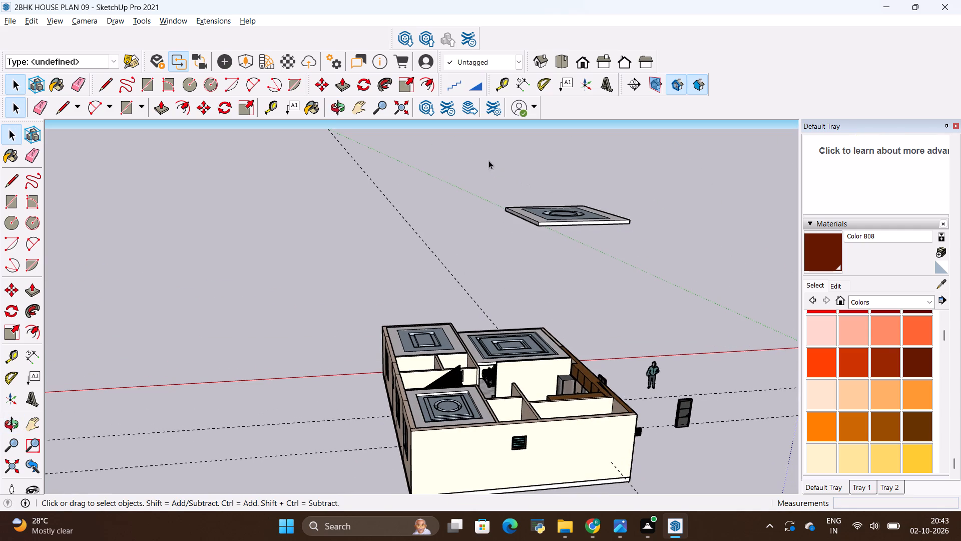
{"action": "left_click_drag", "start_coordinate": [488, 159], "coordinate": [632, 264]}
{"action": "key", "text": "space"}
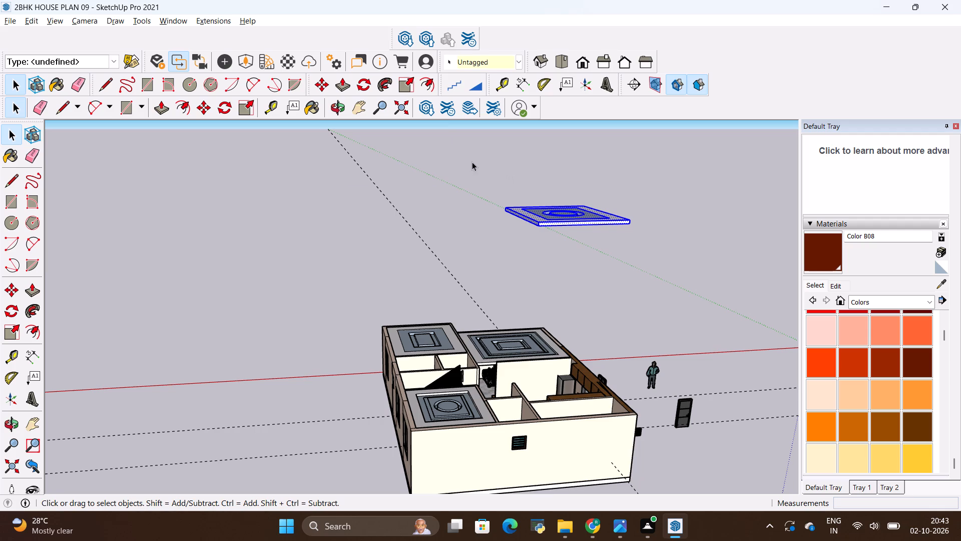
{"action": "left_click_drag", "start_coordinate": [466, 162], "coordinate": [657, 272]}
{"action": "middle_click_drag", "start_coordinate": [603, 223], "coordinate": [585, 259]}
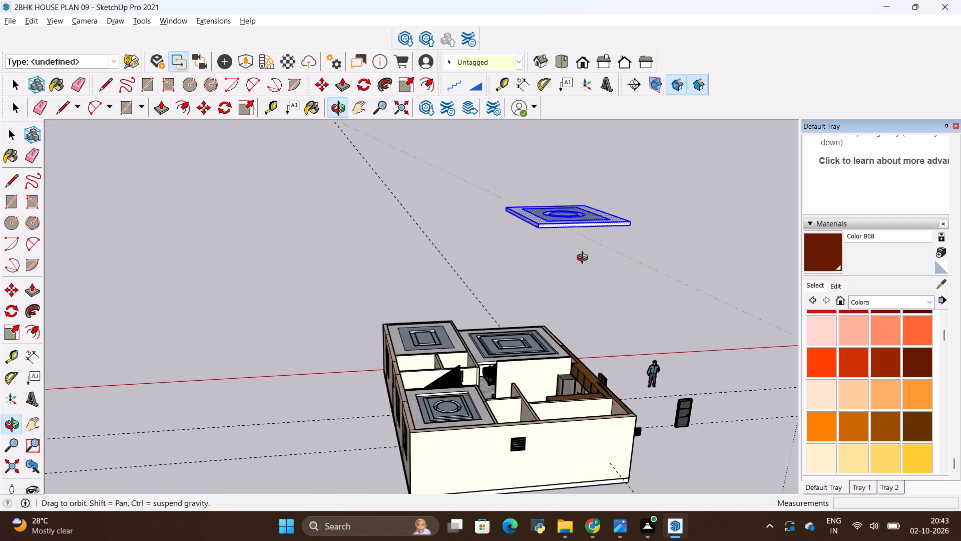
{"action": "middle_click_drag", "start_coordinate": [585, 259], "coordinate": [581, 283]}
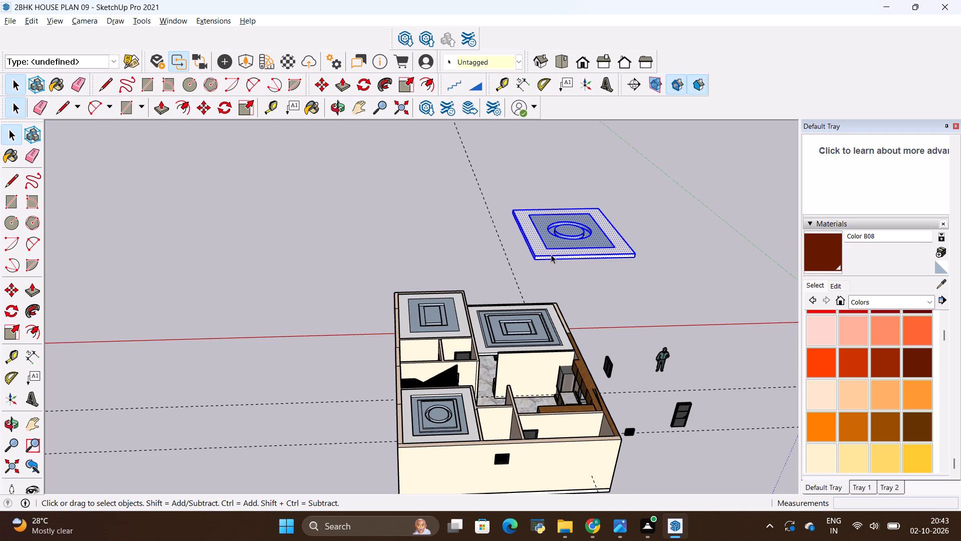
{"action": "key", "text": "m"}
{"action": "scroll", "coordinate": [546, 237], "scroll_direction": "up", "scroll_amount": 8}
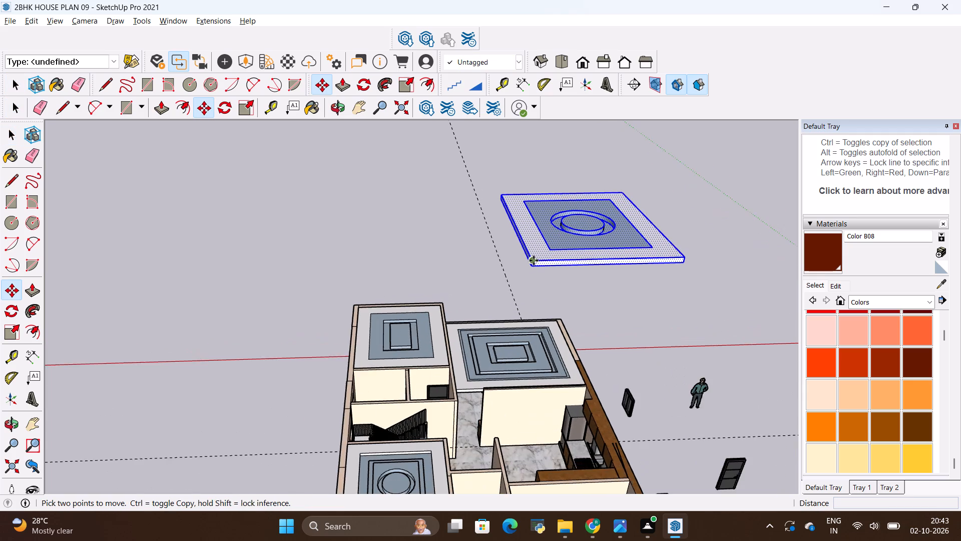
{"action": "scroll", "coordinate": [534, 260], "scroll_direction": "up", "scroll_amount": 2}
{"action": "left_click", "coordinate": [535, 259]}
{"action": "scroll", "coordinate": [577, 184], "scroll_direction": "down", "scroll_amount": 5}
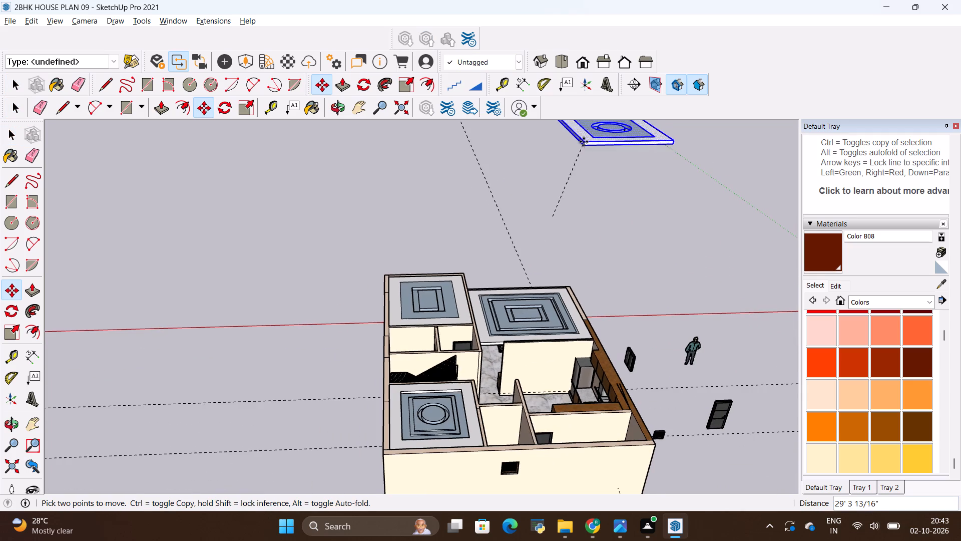
{"action": "scroll", "coordinate": [516, 431], "scroll_direction": "up", "scroll_amount": 18}
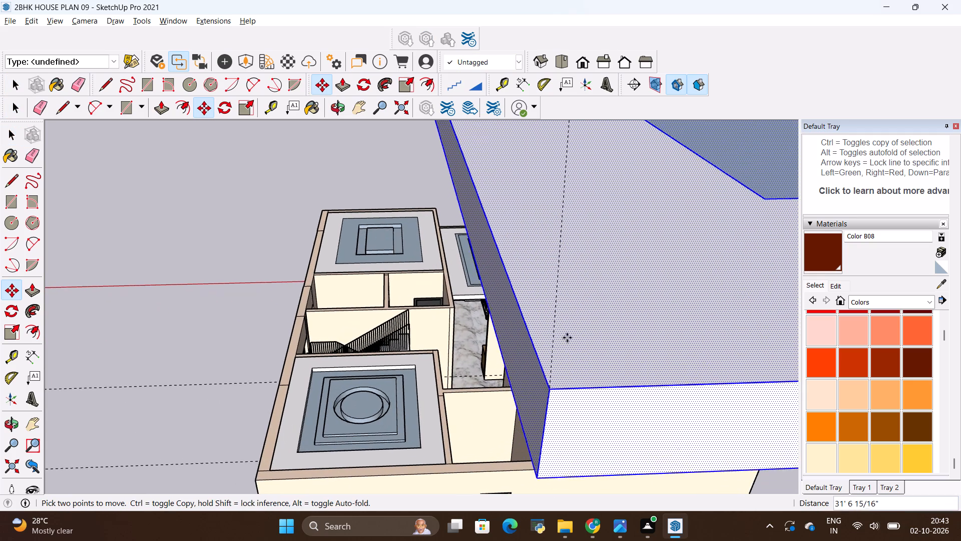
{"action": "scroll", "coordinate": [590, 292], "scroll_direction": "up", "scroll_amount": 4}
{"action": "scroll", "coordinate": [428, 408], "scroll_direction": "down", "scroll_amount": 1}
{"action": "scroll", "coordinate": [494, 405], "scroll_direction": "up", "scroll_amount": 11}
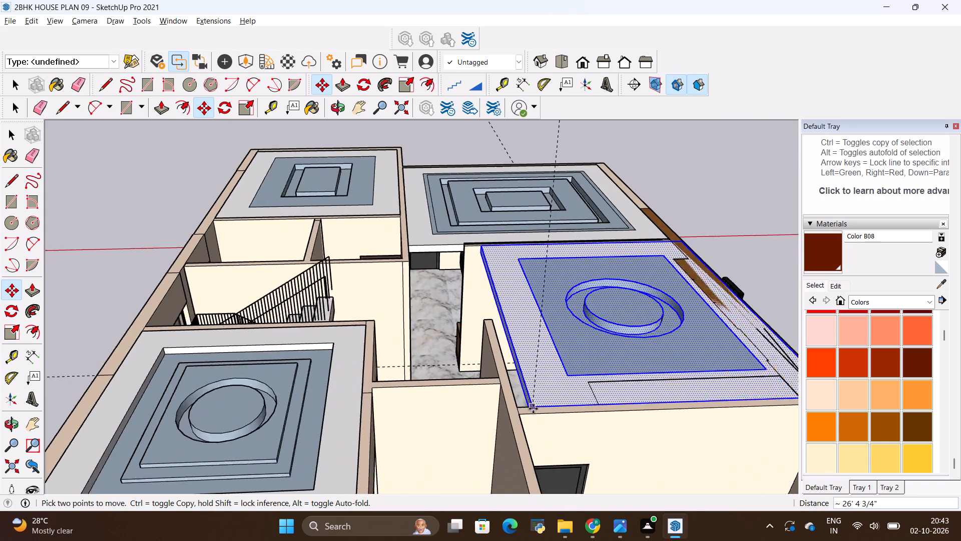
{"action": "scroll", "coordinate": [527, 409], "scroll_direction": "up", "scroll_amount": 9}
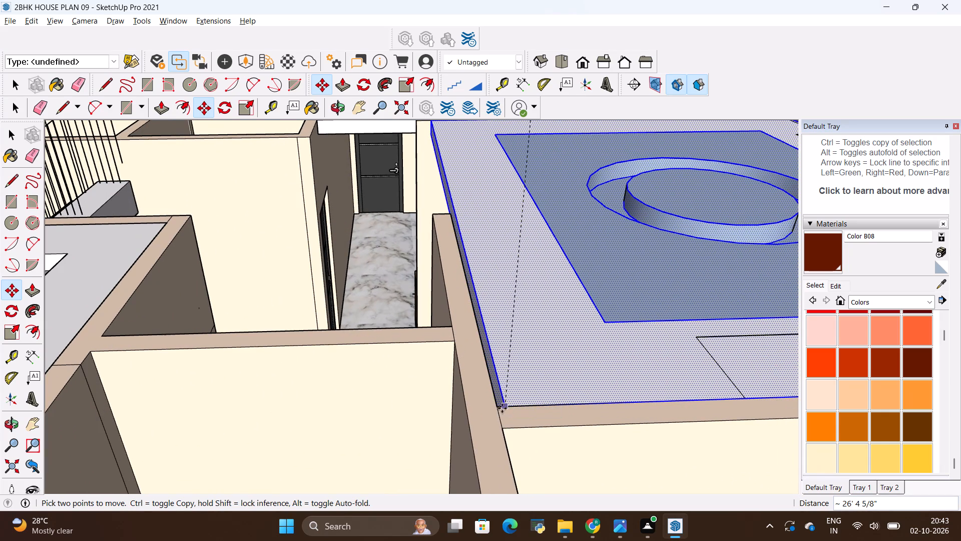
{"action": "left_click", "coordinate": [499, 410]}
Examine the placed kitchen ceiling from above and from inside the room, checking its fit, painted border and ring above the cabinets.
{"action": "scroll", "coordinate": [372, 385], "scroll_direction": "down", "scroll_amount": 5}
{"action": "middle_click_drag", "start_coordinate": [419, 400], "coordinate": [690, 519]}
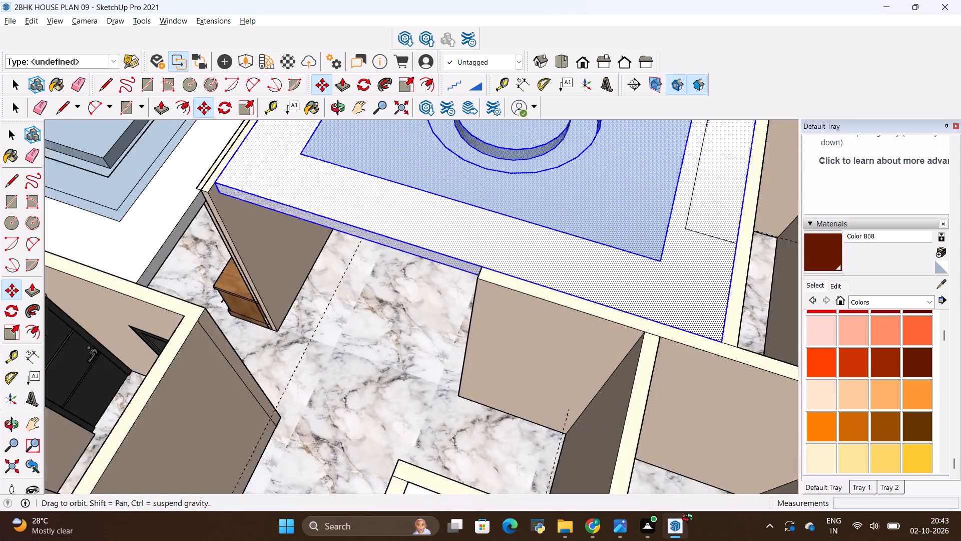
{"action": "middle_click_drag", "start_coordinate": [690, 519], "coordinate": [721, 414]}
{"action": "scroll", "coordinate": [721, 414], "scroll_direction": "down", "scroll_amount": 1}
{"action": "scroll", "coordinate": [420, 305], "scroll_direction": "up", "scroll_amount": 9}
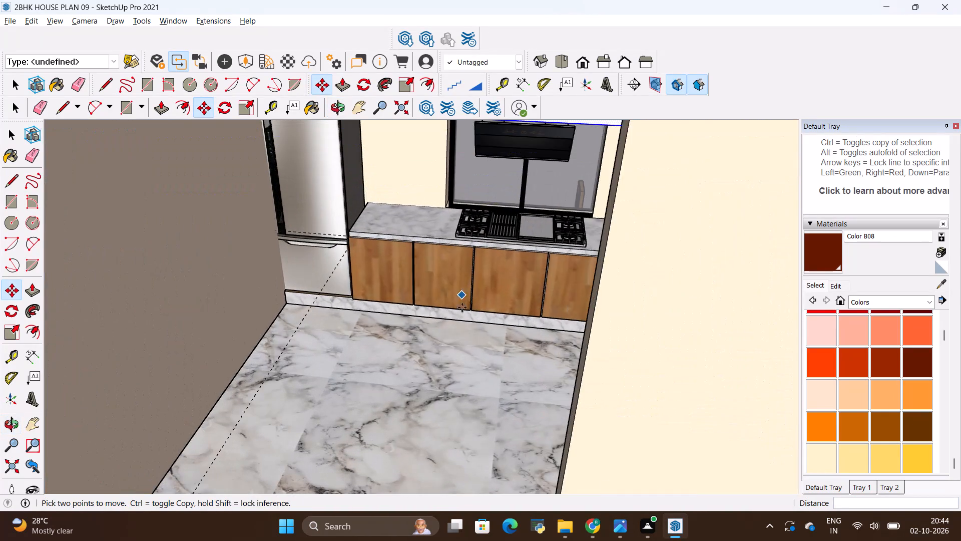
{"action": "scroll", "coordinate": [462, 308], "scroll_direction": "down", "scroll_amount": 9}
{"action": "middle_click_drag", "start_coordinate": [469, 306], "coordinate": [549, 280]}
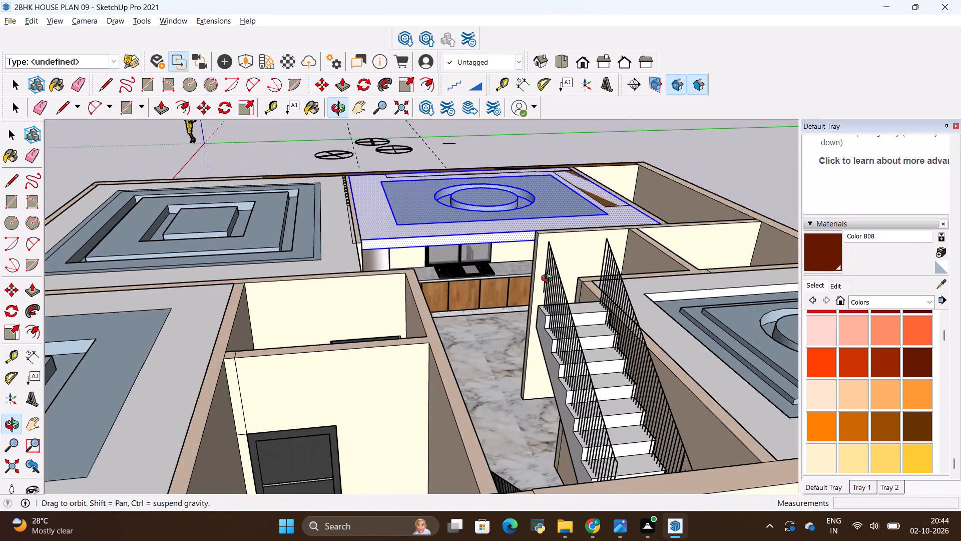
{"action": "middle_click_drag", "start_coordinate": [549, 280], "coordinate": [549, 279]}
{"action": "scroll", "coordinate": [487, 289], "scroll_direction": "up", "scroll_amount": 10}
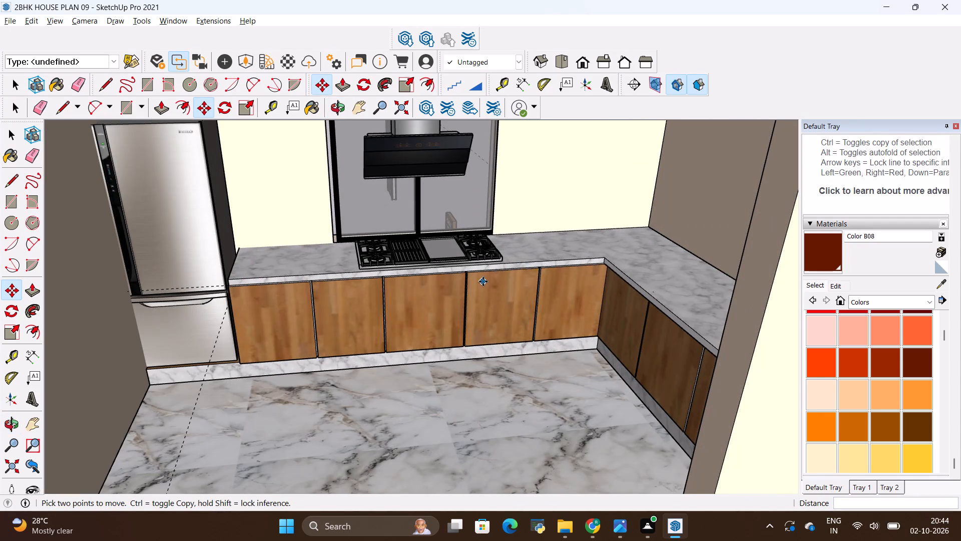
{"action": "middle_click_drag", "start_coordinate": [483, 282], "coordinate": [449, 402], "text": "shift"}
{"action": "middle_click_drag", "start_coordinate": [461, 375], "coordinate": [497, 284]}
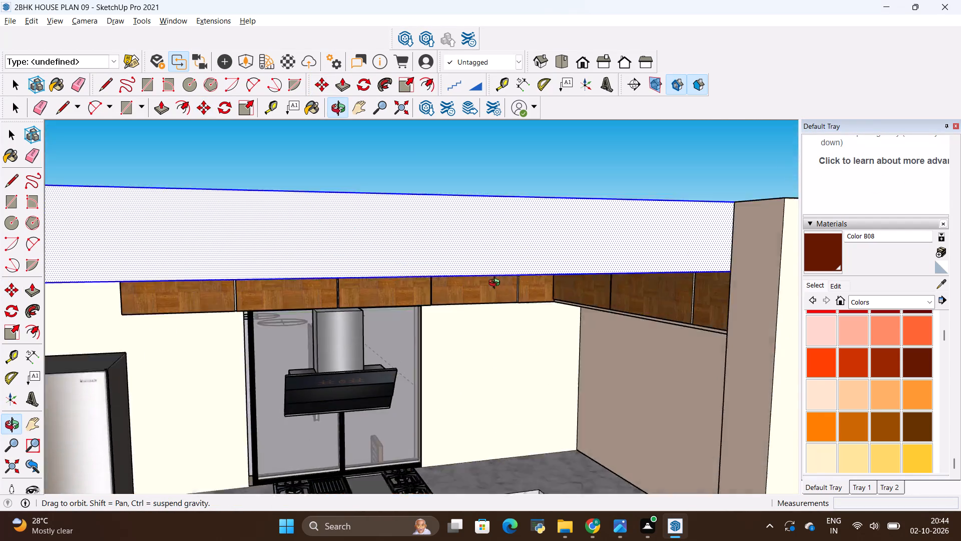
{"action": "middle_click_drag", "start_coordinate": [497, 284], "coordinate": [506, 238]}
{"action": "scroll", "coordinate": [506, 247], "scroll_direction": "down", "scroll_amount": 2}
{"action": "scroll", "coordinate": [512, 333], "scroll_direction": "down", "scroll_amount": 2}
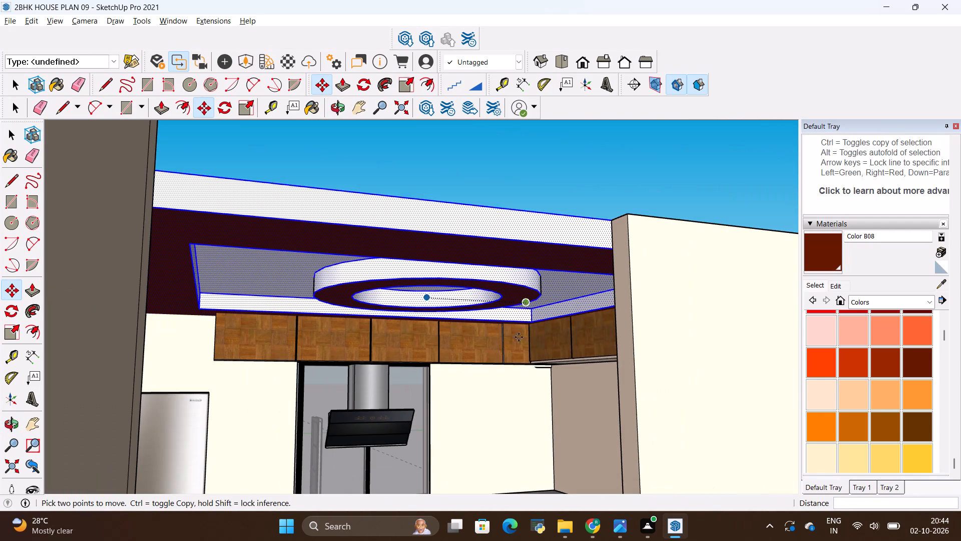
{"action": "key", "text": "space"}
{"action": "left_click", "coordinate": [513, 403]}
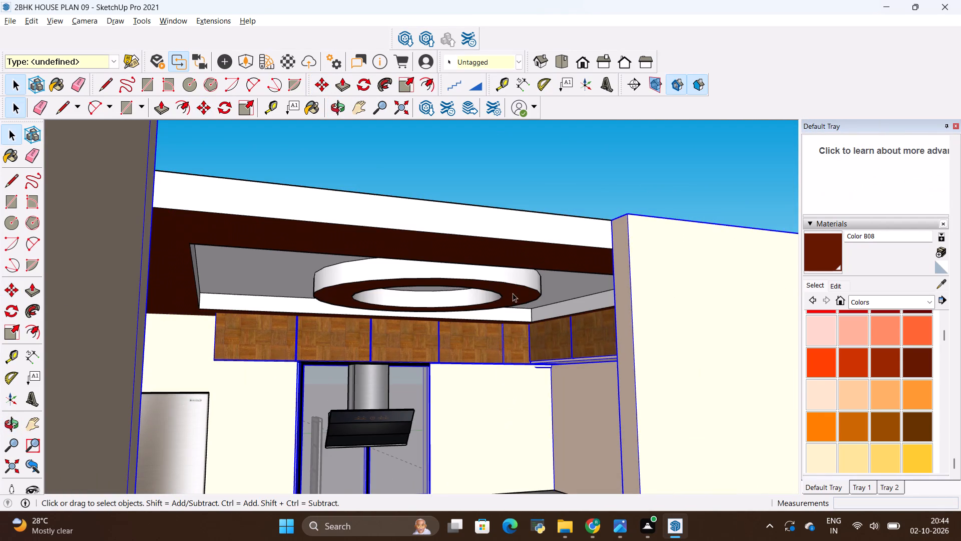
{"action": "left_click", "coordinate": [589, 138]}
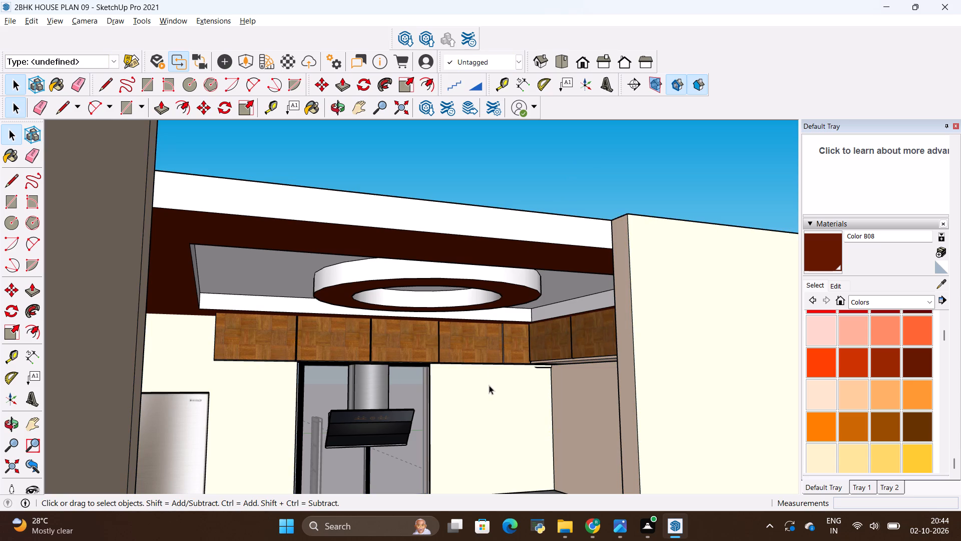
{"action": "middle_click_drag", "start_coordinate": [489, 385], "coordinate": [490, 331], "text": "shift"}
{"action": "middle_click_drag", "start_coordinate": [487, 369], "coordinate": [487, 369]}
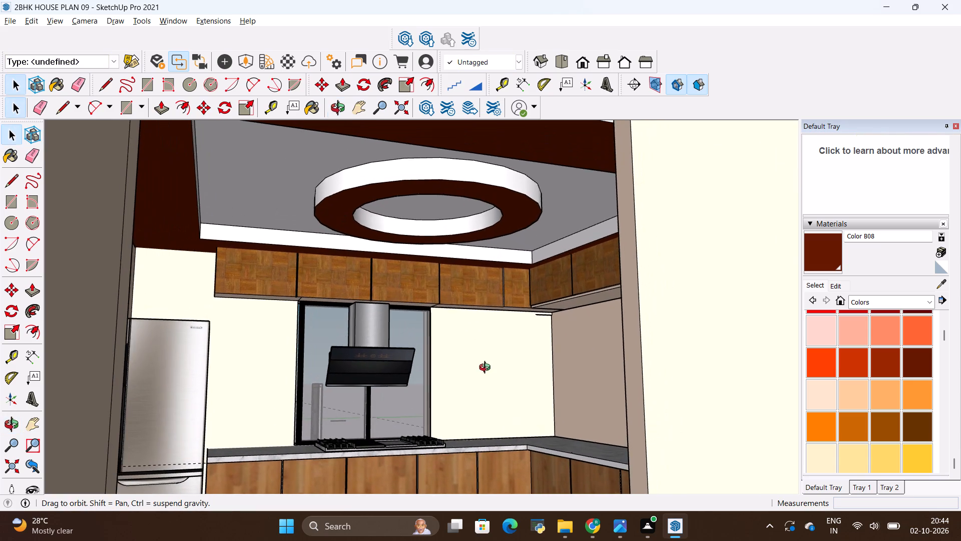
{"action": "middle_click_drag", "start_coordinate": [487, 369], "coordinate": [480, 344]}
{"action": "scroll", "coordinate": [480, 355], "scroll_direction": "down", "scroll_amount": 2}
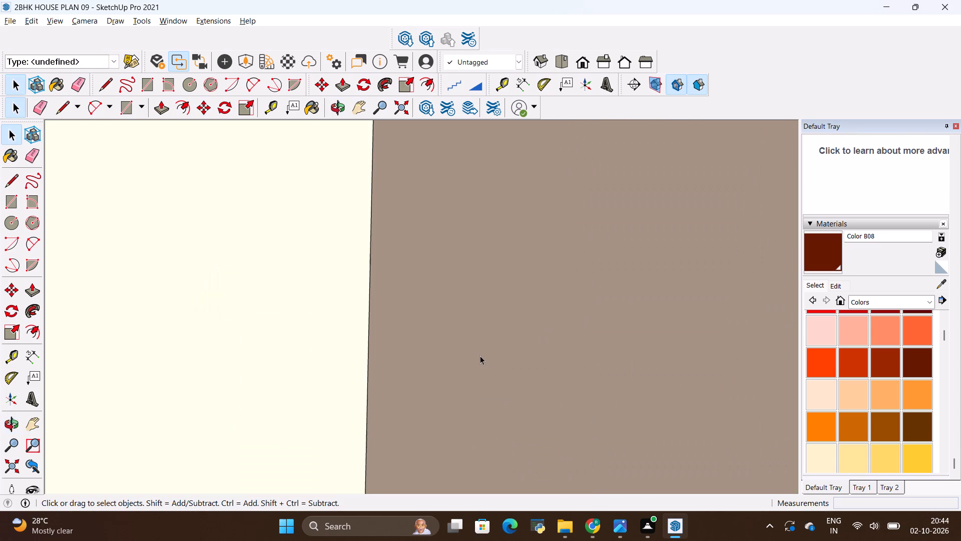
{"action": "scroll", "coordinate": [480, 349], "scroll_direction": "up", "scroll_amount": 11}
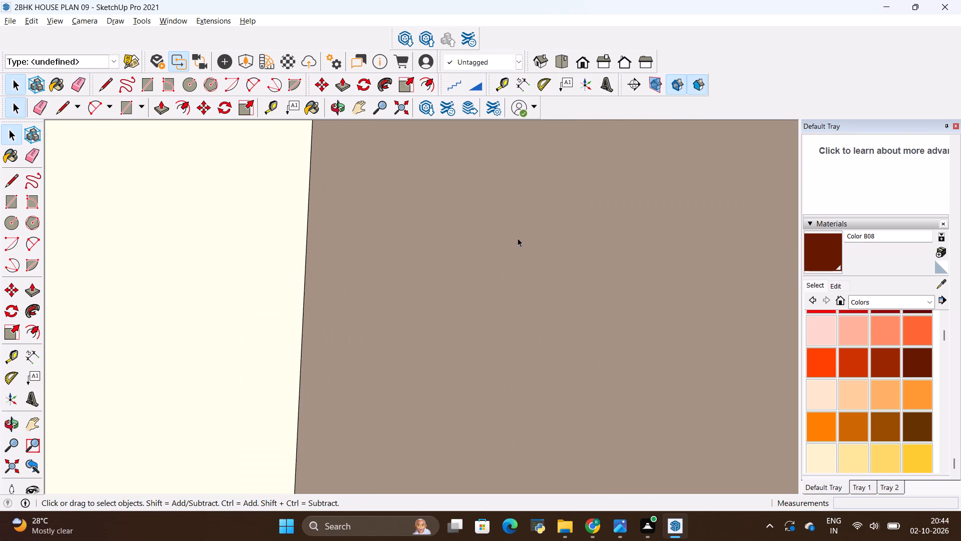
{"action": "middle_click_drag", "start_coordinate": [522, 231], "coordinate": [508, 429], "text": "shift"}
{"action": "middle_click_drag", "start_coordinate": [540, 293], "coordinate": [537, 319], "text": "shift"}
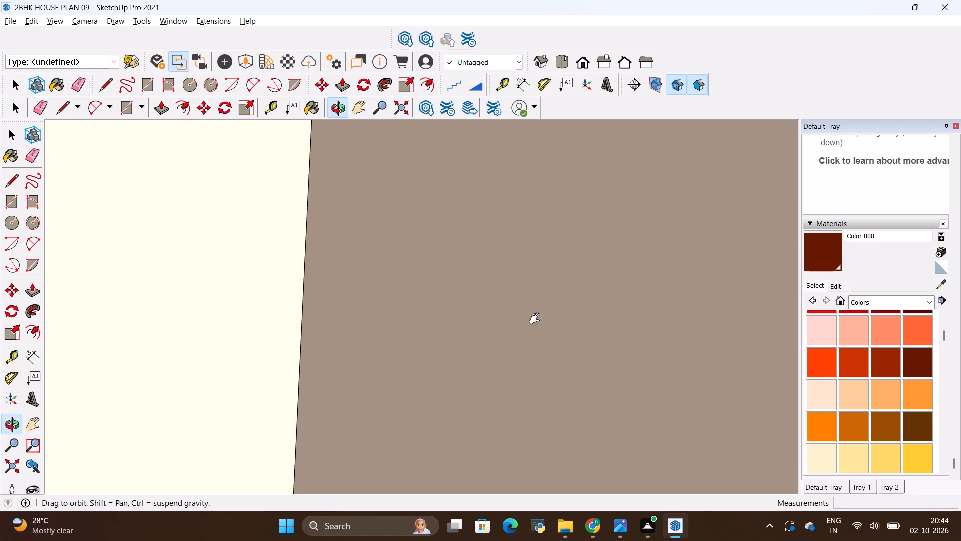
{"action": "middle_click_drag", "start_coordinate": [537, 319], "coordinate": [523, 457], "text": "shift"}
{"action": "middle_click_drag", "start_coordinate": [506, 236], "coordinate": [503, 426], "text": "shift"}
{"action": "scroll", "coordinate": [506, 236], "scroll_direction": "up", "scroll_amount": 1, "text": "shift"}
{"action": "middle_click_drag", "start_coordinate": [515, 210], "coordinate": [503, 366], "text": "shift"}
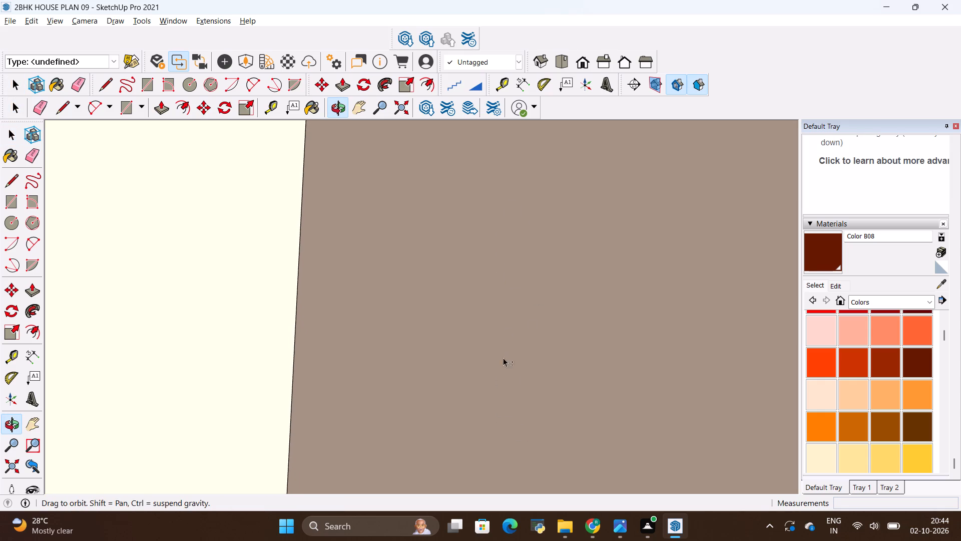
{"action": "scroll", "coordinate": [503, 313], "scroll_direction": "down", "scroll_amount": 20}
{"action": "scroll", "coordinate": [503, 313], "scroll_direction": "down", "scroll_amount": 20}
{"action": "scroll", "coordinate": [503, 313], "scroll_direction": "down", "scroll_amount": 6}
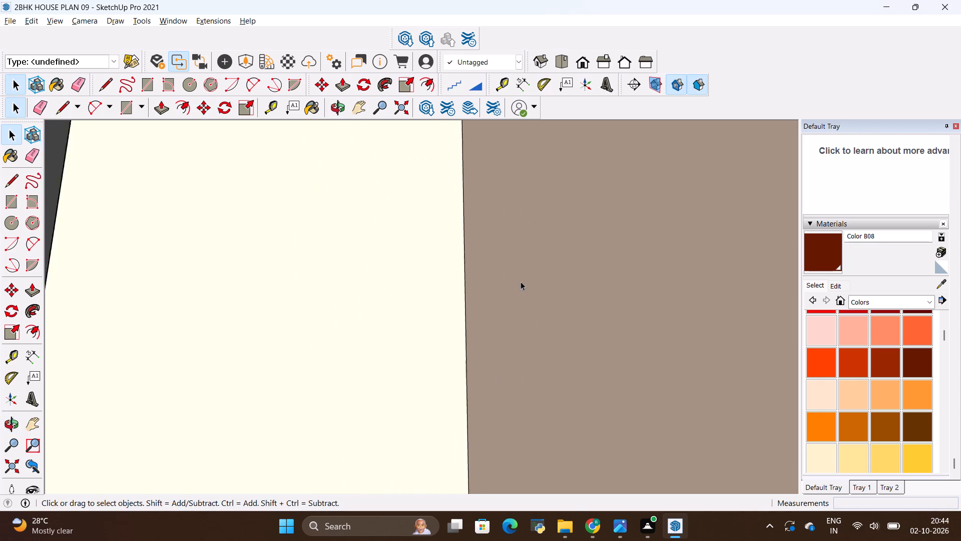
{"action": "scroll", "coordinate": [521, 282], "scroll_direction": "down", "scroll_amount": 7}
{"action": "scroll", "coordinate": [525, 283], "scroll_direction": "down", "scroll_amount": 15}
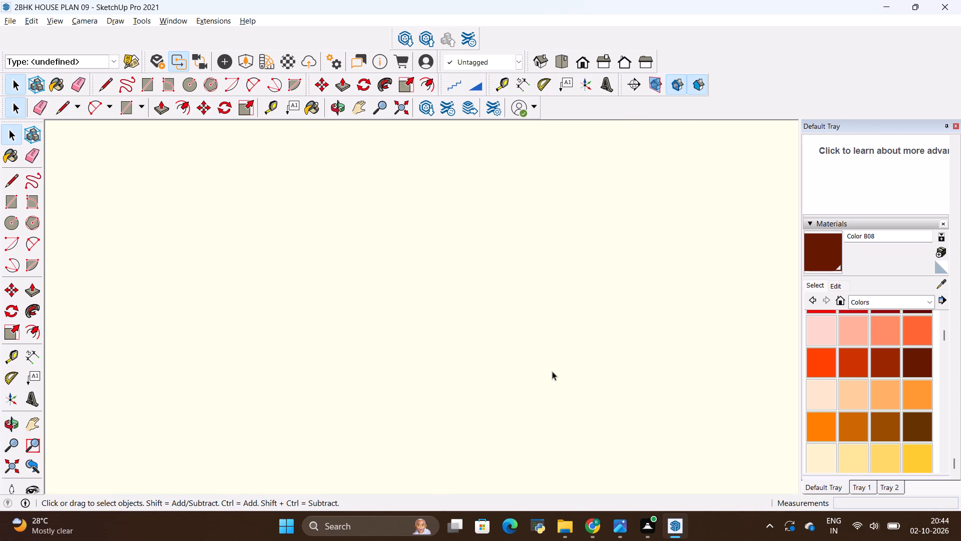
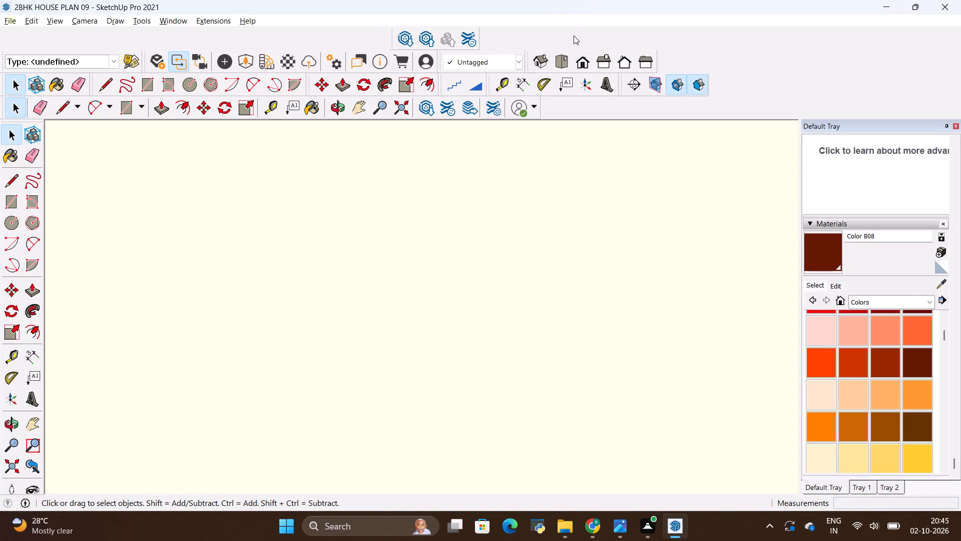
Examine the 2BHK house model from the front and from above, including the room layout, decorative ceilings and staircase.
{"action": "left_click", "coordinate": [575, 65]}
{"action": "scroll", "coordinate": [537, 259], "scroll_direction": "down", "scroll_amount": 6}
{"action": "scroll", "coordinate": [728, 218], "scroll_direction": "up", "scroll_amount": 4}
{"action": "scroll", "coordinate": [582, 262], "scroll_direction": "down", "scroll_amount": 2}
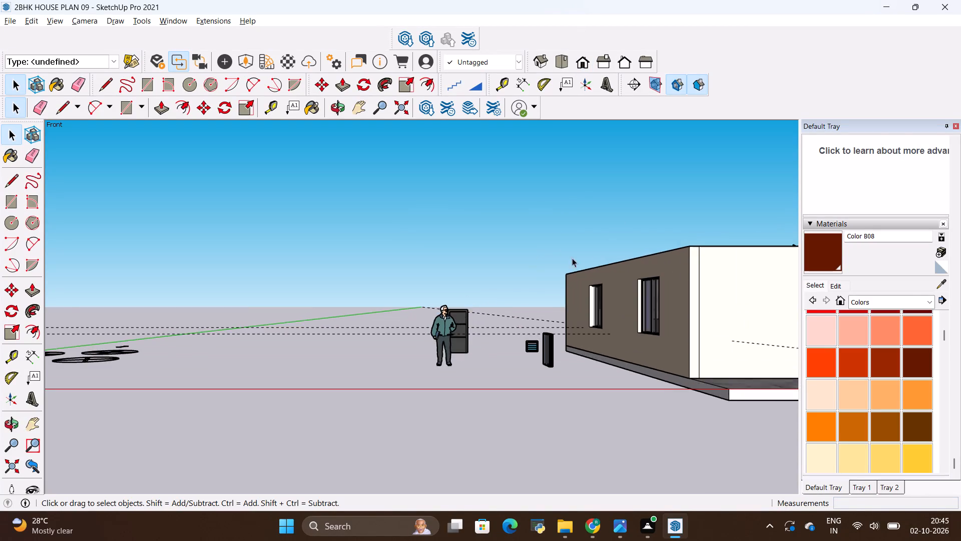
{"action": "scroll", "coordinate": [572, 258], "scroll_direction": "down", "scroll_amount": 2}
{"action": "middle_click_drag", "start_coordinate": [664, 261], "coordinate": [476, 339]}
{"action": "scroll", "coordinate": [498, 280], "scroll_direction": "down", "scroll_amount": 6}
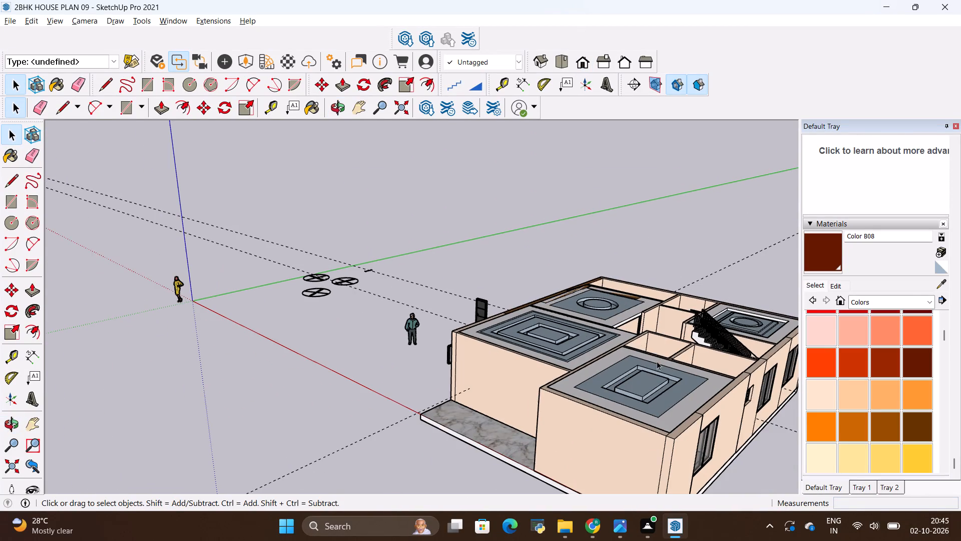
{"action": "middle_click_drag", "start_coordinate": [657, 362], "coordinate": [719, 395]}
{"action": "scroll", "coordinate": [624, 283], "scroll_direction": "down", "scroll_amount": 5}
{"action": "scroll", "coordinate": [626, 346], "scroll_direction": "up", "scroll_amount": 2}
{"action": "middle_click_drag", "start_coordinate": [627, 345], "coordinate": [647, 404]}
{"action": "scroll", "coordinate": [679, 308], "scroll_direction": "down", "scroll_amount": 1}
{"action": "scroll", "coordinate": [682, 288], "scroll_direction": "up", "scroll_amount": 8}
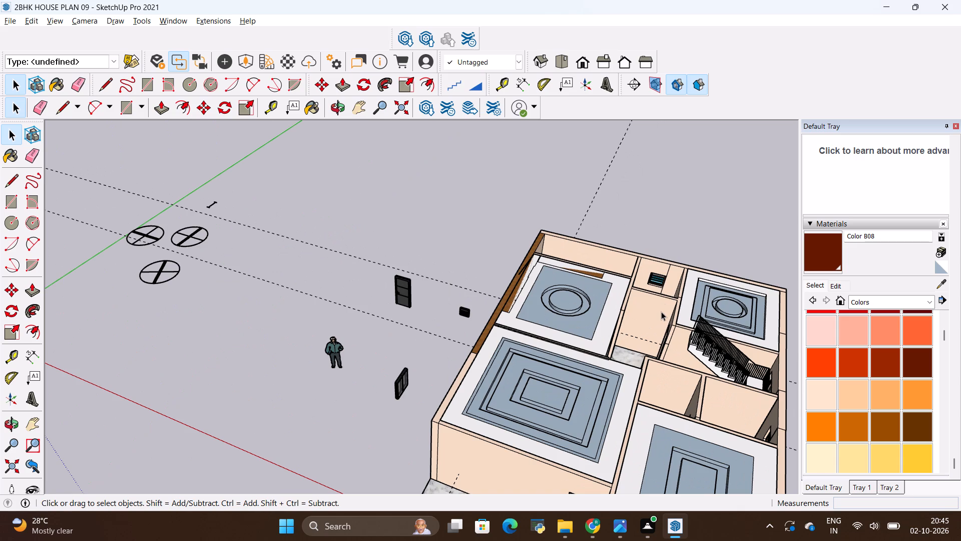
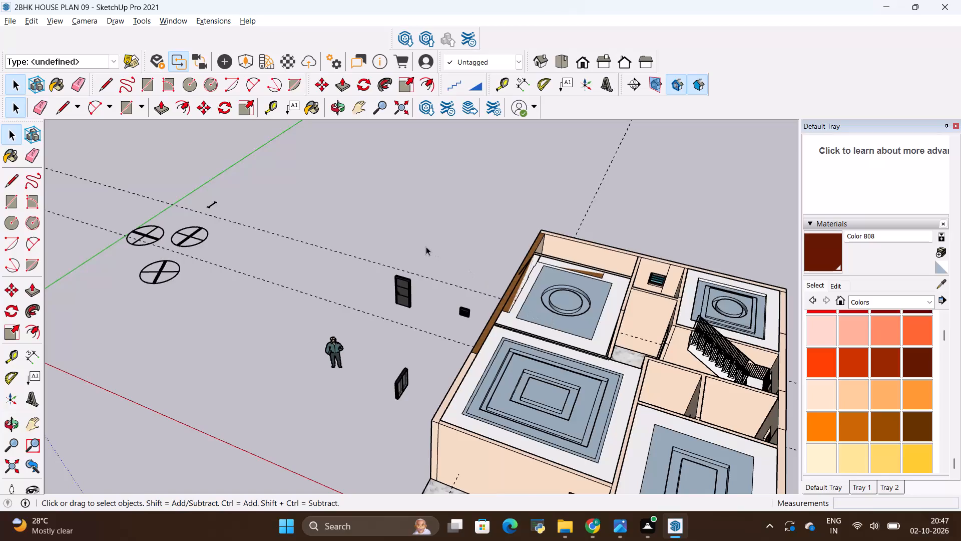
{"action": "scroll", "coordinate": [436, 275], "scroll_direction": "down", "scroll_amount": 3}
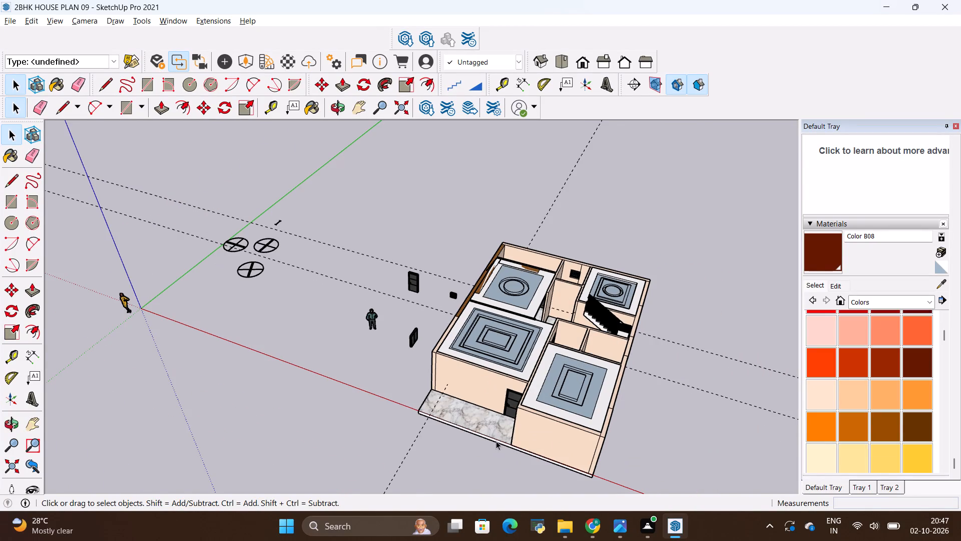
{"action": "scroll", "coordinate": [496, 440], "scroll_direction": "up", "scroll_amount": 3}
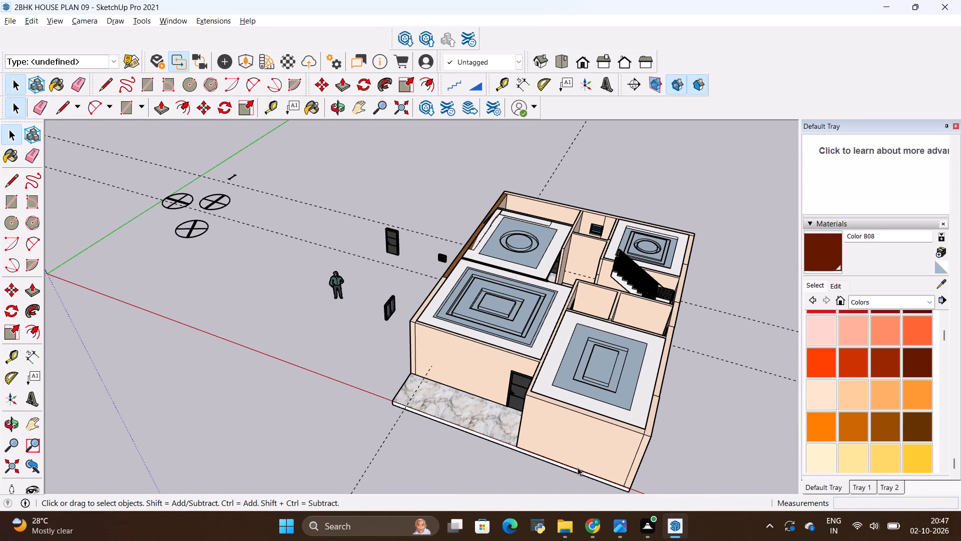
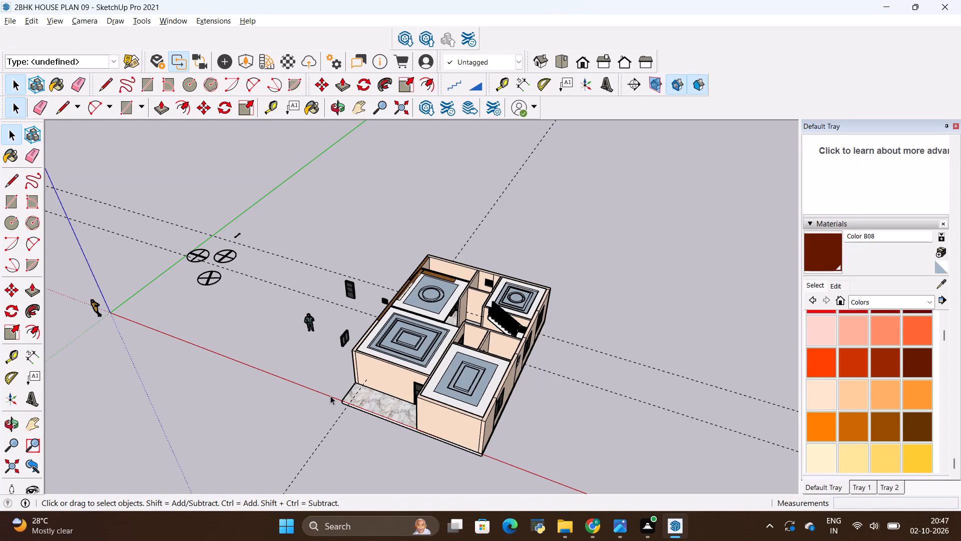
Examine the house from the front and from above, including the porch, room ceilings and the tops of the walls.
{"action": "scroll", "coordinate": [353, 420], "scroll_direction": "up", "scroll_amount": 12}
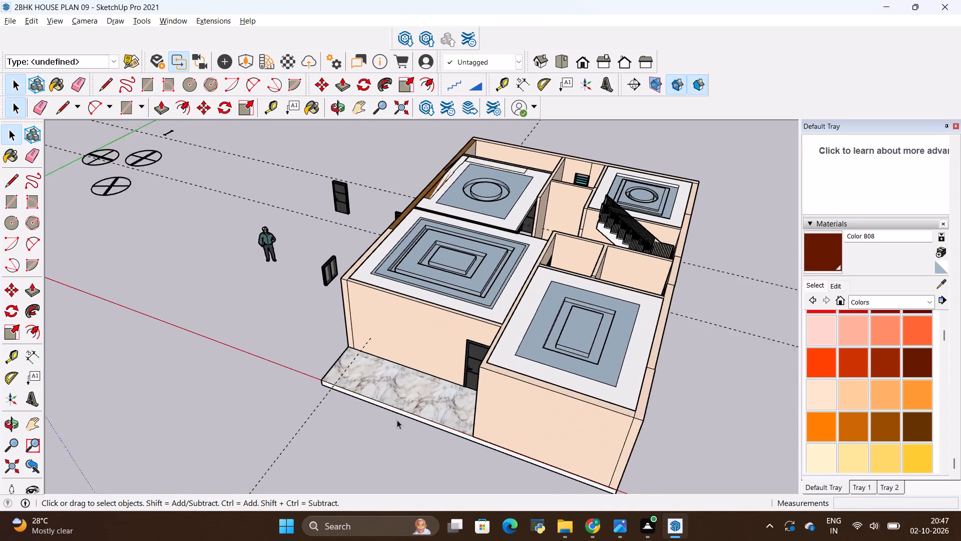
{"action": "scroll", "coordinate": [397, 420], "scroll_direction": "up", "scroll_amount": 5}
{"action": "scroll", "coordinate": [339, 390], "scroll_direction": "down", "scroll_amount": 6}
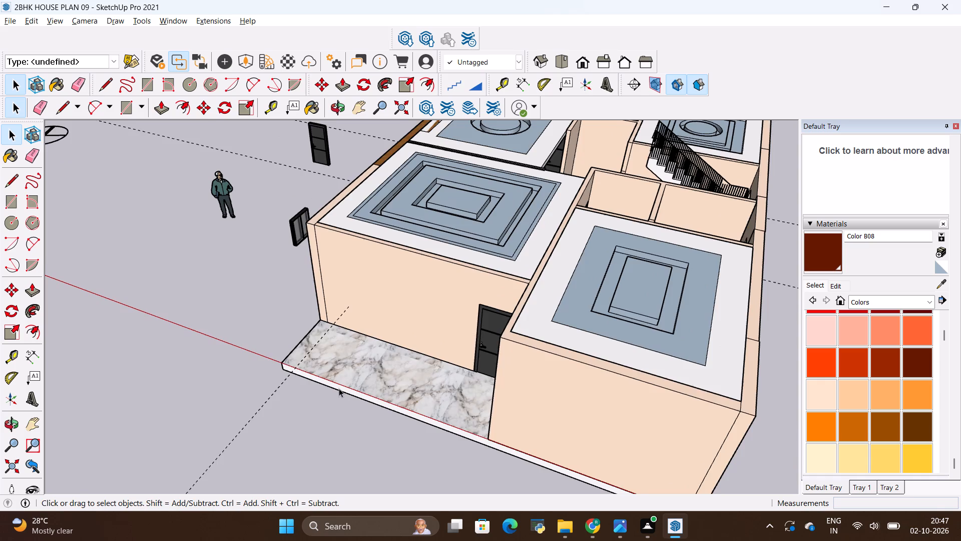
{"action": "scroll", "coordinate": [339, 388], "scroll_direction": "down", "scroll_amount": 6}
{"action": "middle_click_drag", "start_coordinate": [349, 419], "coordinate": [480, 255]}
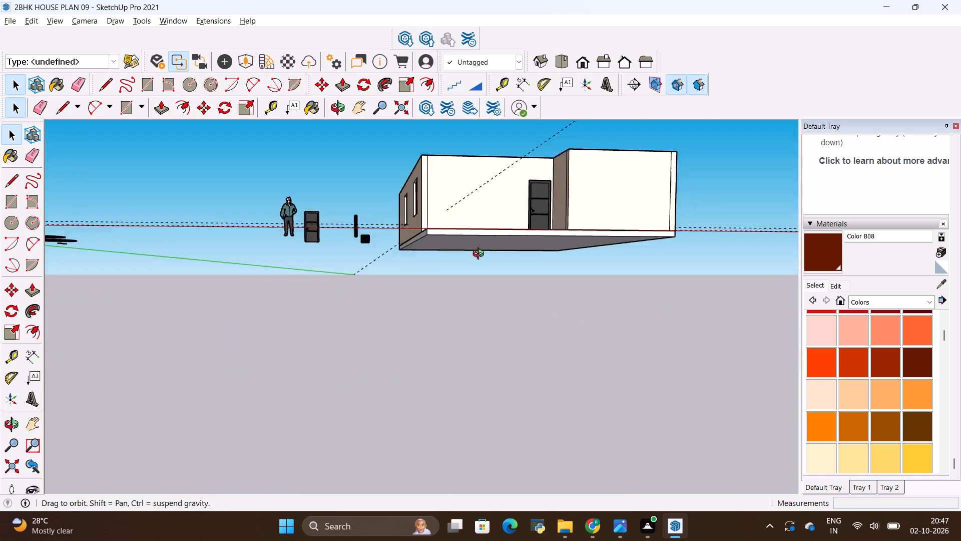
{"action": "middle_click_drag", "start_coordinate": [480, 255], "coordinate": [420, 431]}
{"action": "scroll", "coordinate": [445, 298], "scroll_direction": "down", "scroll_amount": 4}
{"action": "middle_click_drag", "start_coordinate": [475, 270], "coordinate": [349, 388]}
{"action": "scroll", "coordinate": [459, 239], "scroll_direction": "up", "scroll_amount": 3}
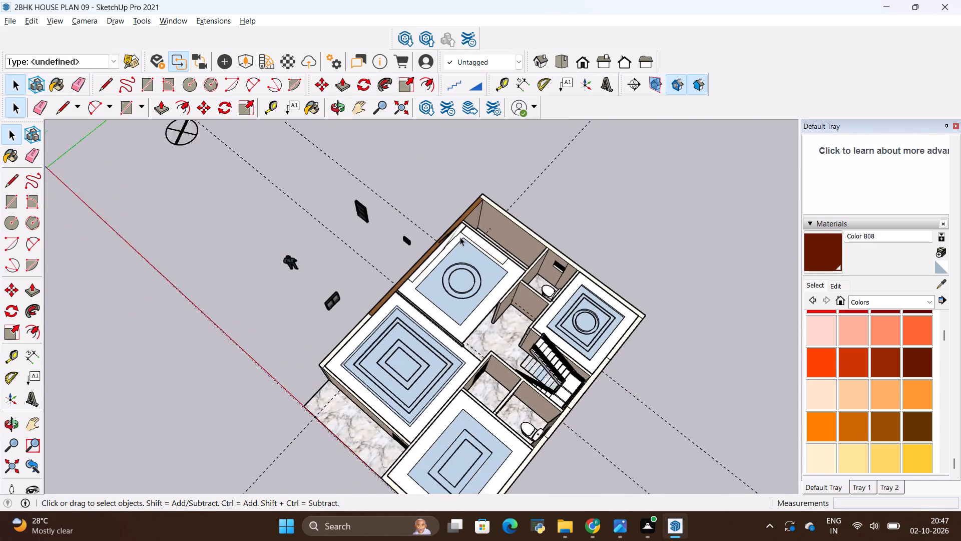
{"action": "scroll", "coordinate": [460, 237], "scroll_direction": "up", "scroll_amount": 14}
{"action": "scroll", "coordinate": [503, 315], "scroll_direction": "down", "scroll_amount": 4}
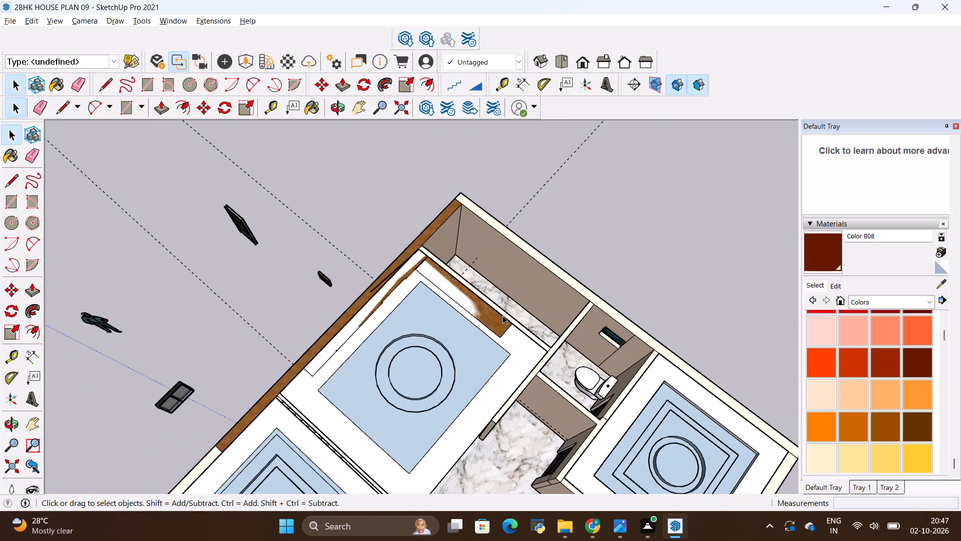
{"action": "scroll", "coordinate": [503, 314], "scroll_direction": "down", "scroll_amount": 16}
{"action": "scroll", "coordinate": [515, 291], "scroll_direction": "down", "scroll_amount": 6}
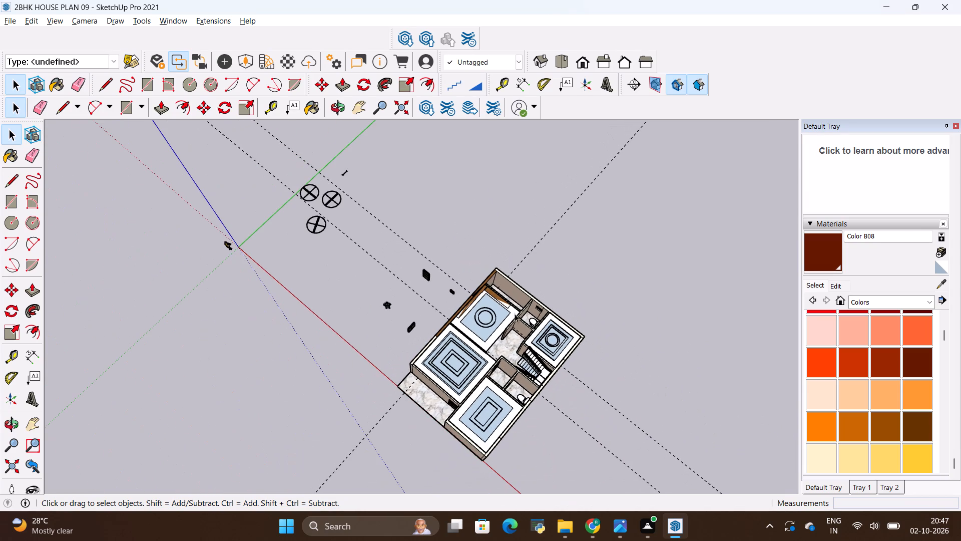
{"action": "scroll", "coordinate": [487, 464], "scroll_direction": "up", "scroll_amount": 12}
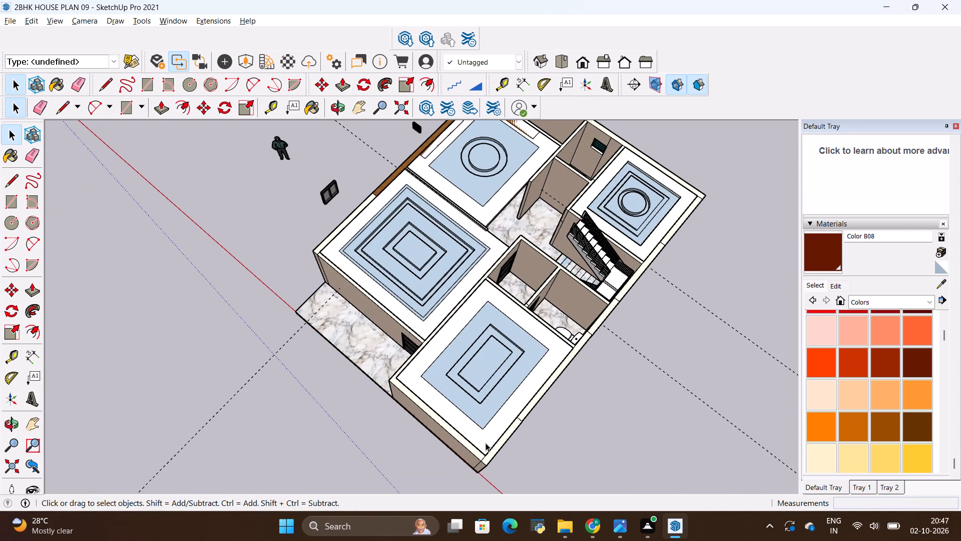
Draw a 44' by 32' rectangle over the top of the house between its opposite outer corners.
{"action": "key", "text": "r"}
{"action": "scroll", "coordinate": [479, 463], "scroll_direction": "up", "scroll_amount": 7}
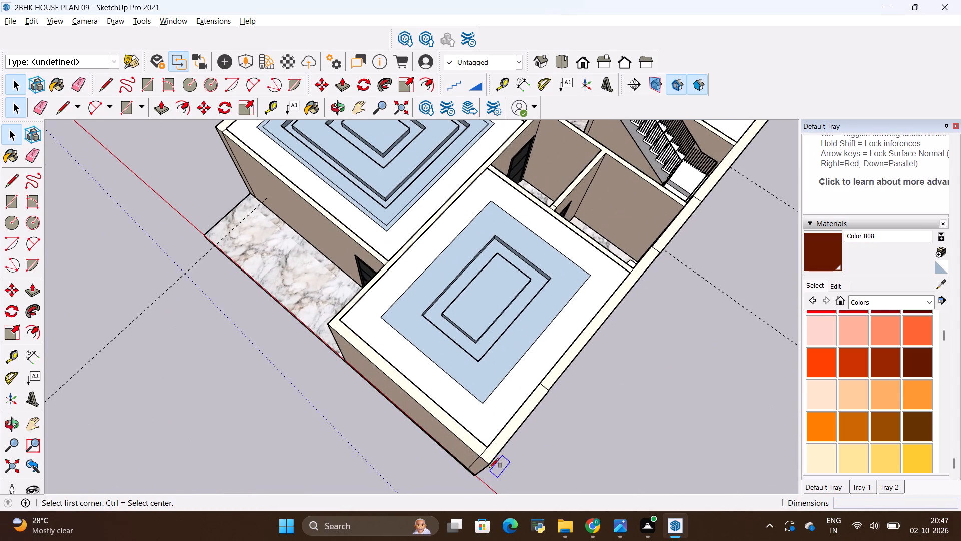
{"action": "left_click", "coordinate": [488, 462]}
{"action": "scroll", "coordinate": [445, 384], "scroll_direction": "down", "scroll_amount": 17}
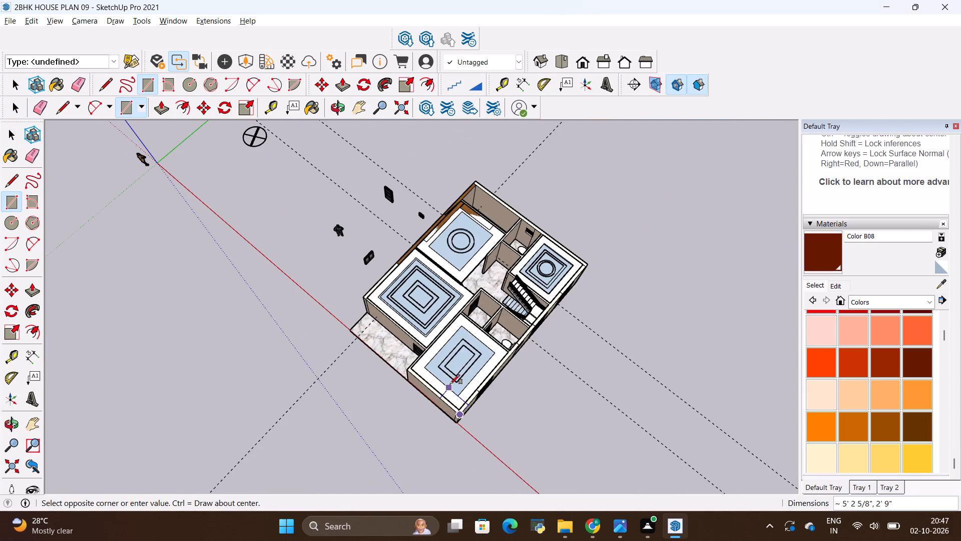
{"action": "scroll", "coordinate": [468, 179], "scroll_direction": "up", "scroll_amount": 7}
{"action": "left_click", "coordinate": [481, 179]}
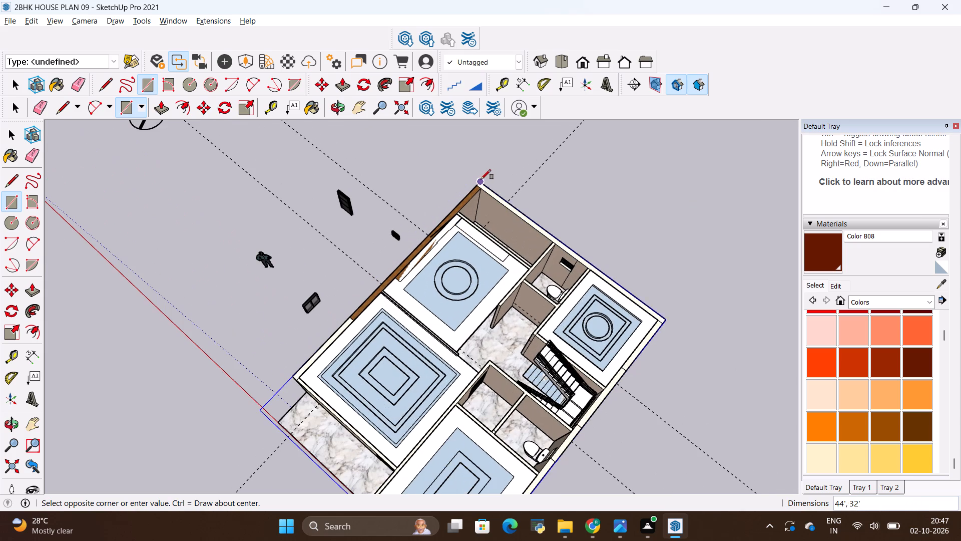
Extrude the new rectangular face over the house upward by 9" to form the roof slab.
{"action": "scroll", "coordinate": [400, 274], "scroll_direction": "down", "scroll_amount": 5}
{"action": "key", "text": "p"}
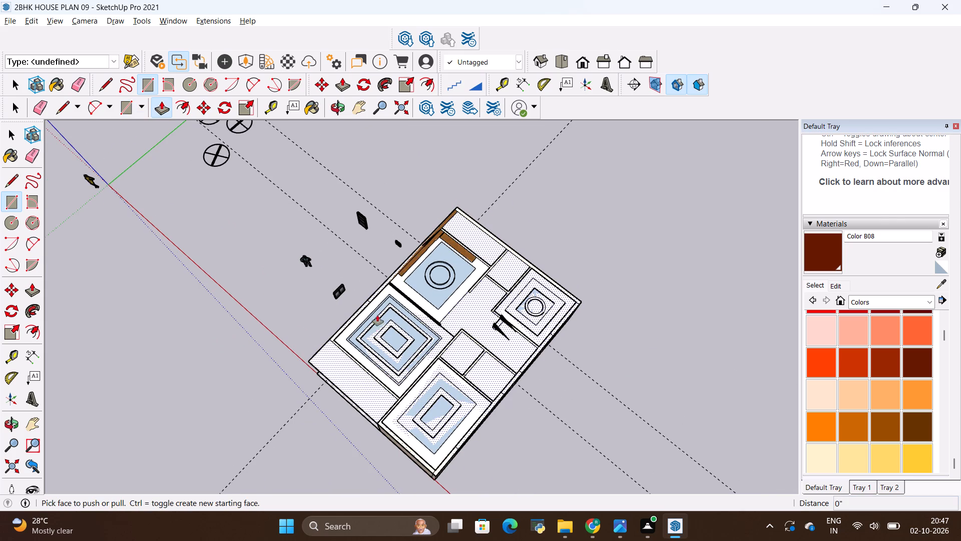
{"action": "left_click", "coordinate": [368, 383]}
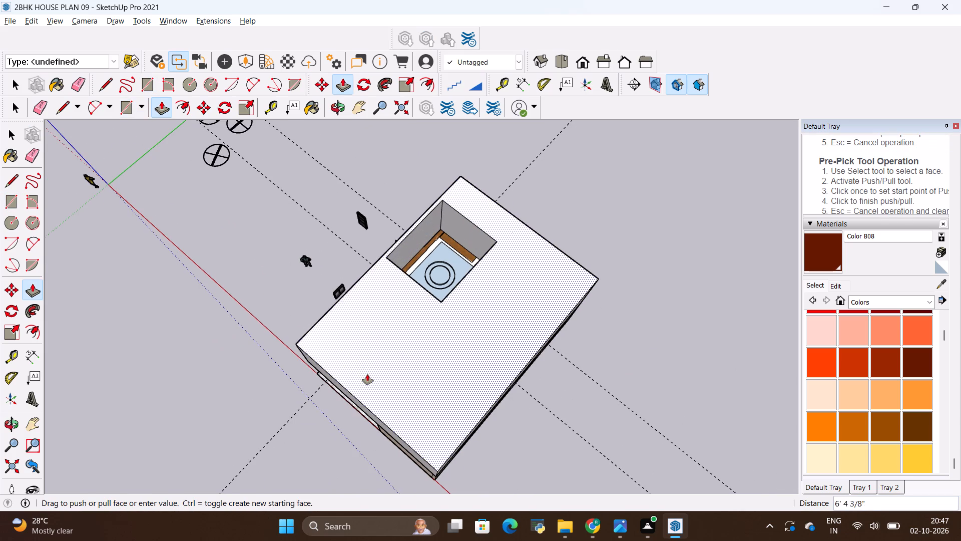
{"action": "middle_click_drag", "start_coordinate": [370, 375], "coordinate": [449, 361]}
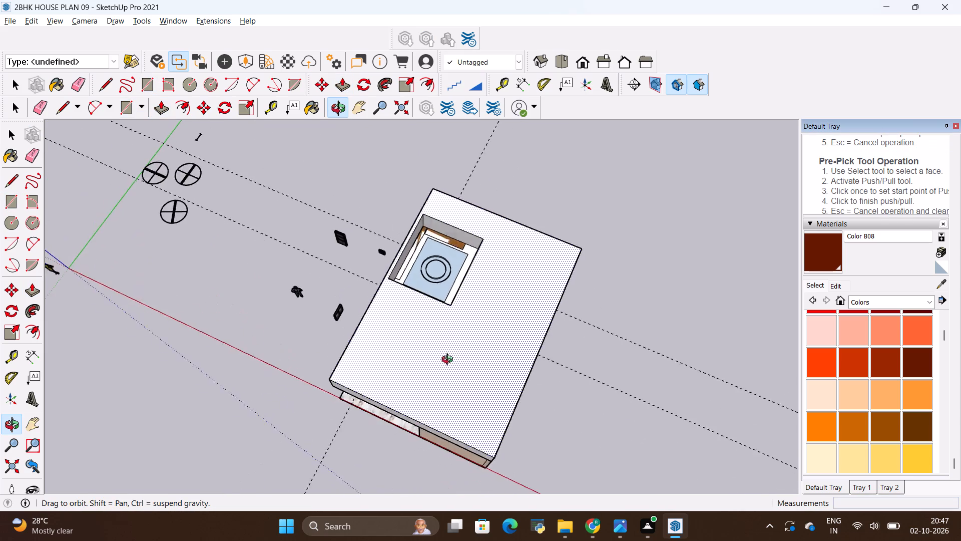
{"action": "middle_click_drag", "start_coordinate": [449, 361], "coordinate": [521, 290]}
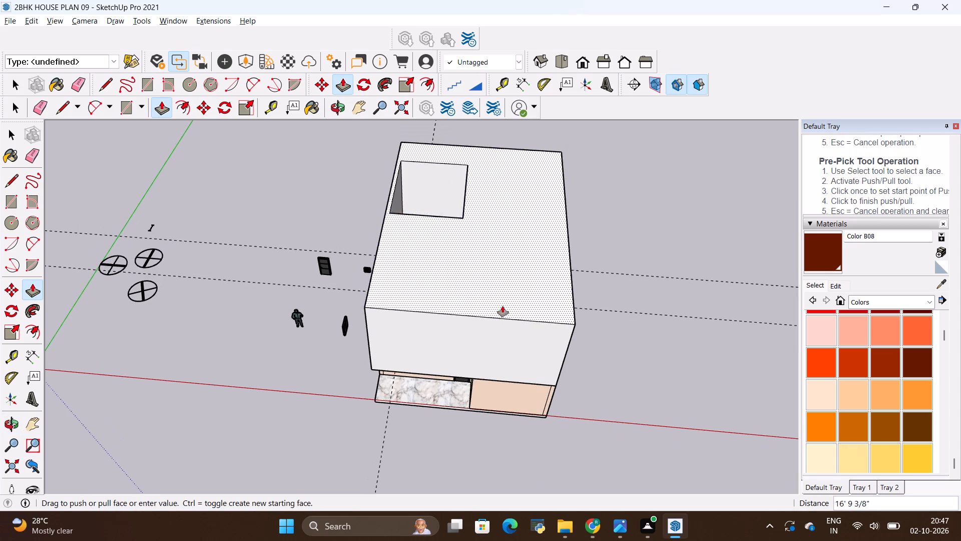
{"action": "key", "text": "BackSpace"}
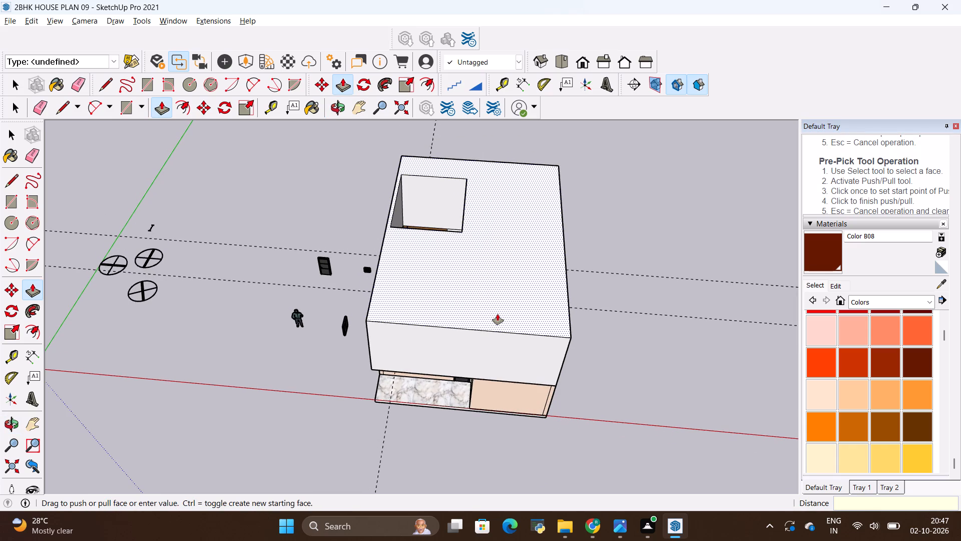
{"action": "key", "text": "9"}
{"action": "key", "text": "shift+quotedbl"}
{"action": "key", "text": "Return"}
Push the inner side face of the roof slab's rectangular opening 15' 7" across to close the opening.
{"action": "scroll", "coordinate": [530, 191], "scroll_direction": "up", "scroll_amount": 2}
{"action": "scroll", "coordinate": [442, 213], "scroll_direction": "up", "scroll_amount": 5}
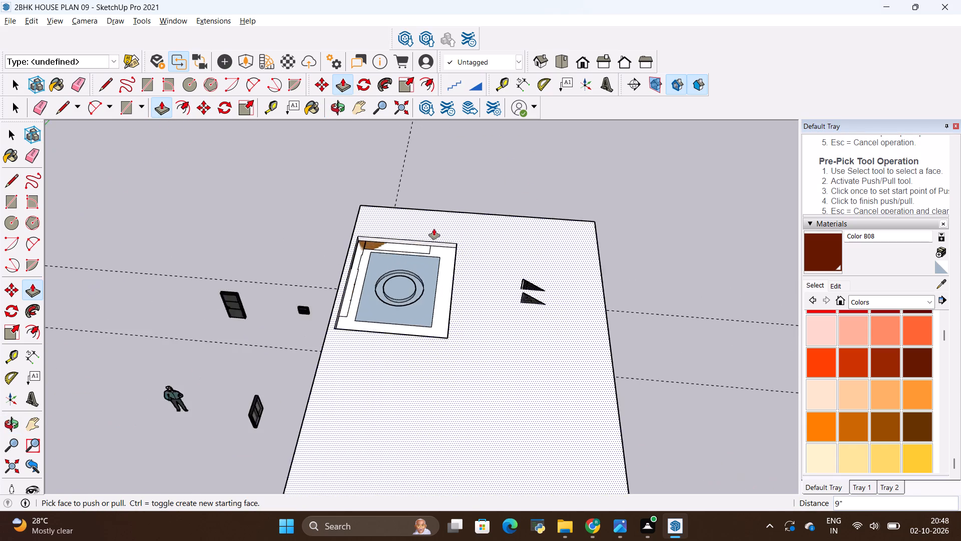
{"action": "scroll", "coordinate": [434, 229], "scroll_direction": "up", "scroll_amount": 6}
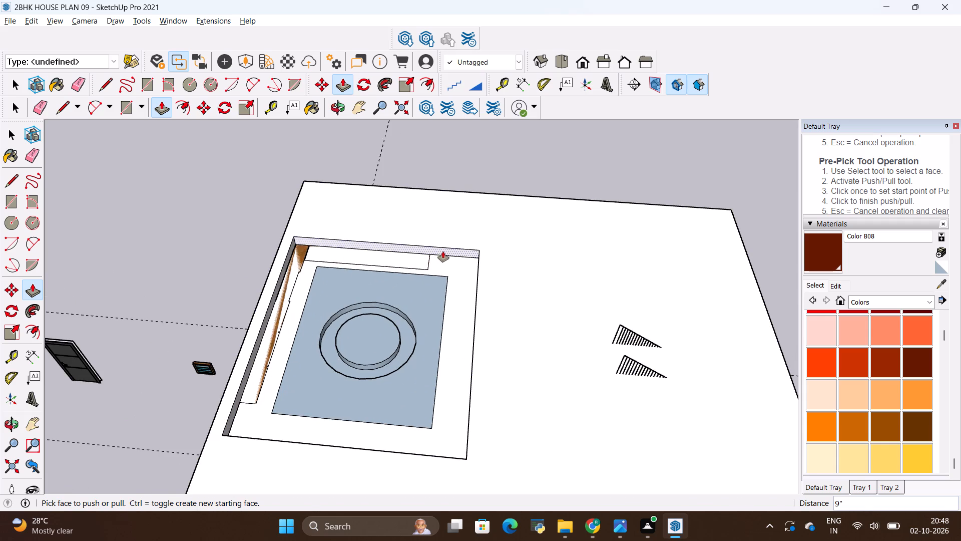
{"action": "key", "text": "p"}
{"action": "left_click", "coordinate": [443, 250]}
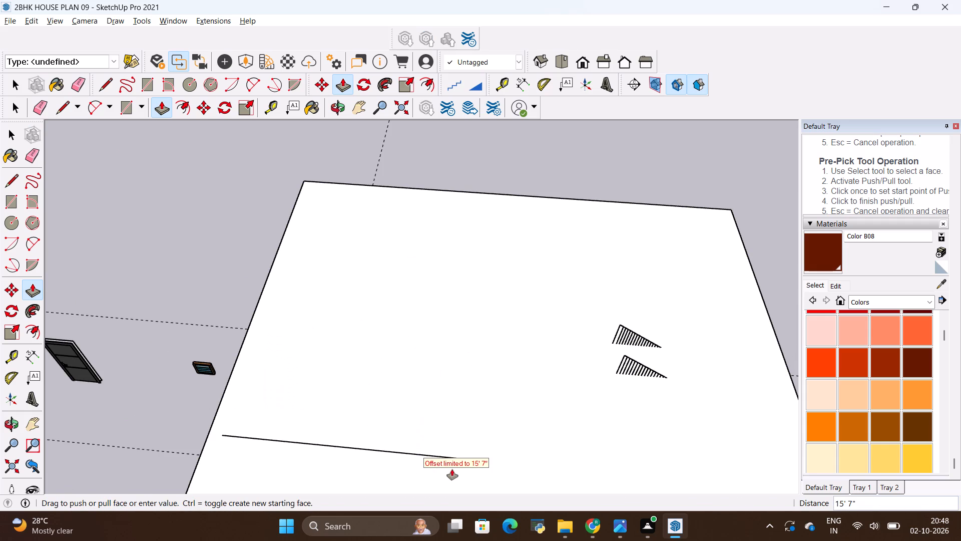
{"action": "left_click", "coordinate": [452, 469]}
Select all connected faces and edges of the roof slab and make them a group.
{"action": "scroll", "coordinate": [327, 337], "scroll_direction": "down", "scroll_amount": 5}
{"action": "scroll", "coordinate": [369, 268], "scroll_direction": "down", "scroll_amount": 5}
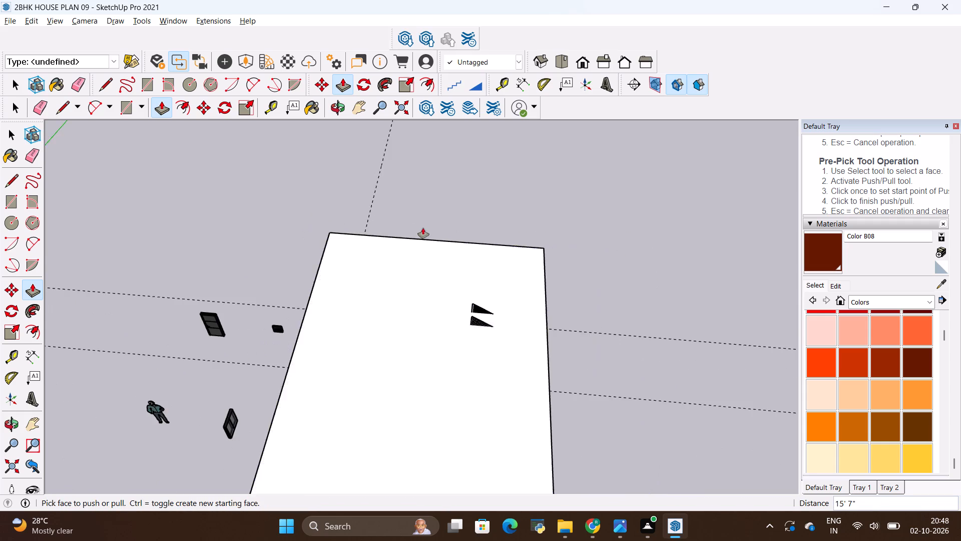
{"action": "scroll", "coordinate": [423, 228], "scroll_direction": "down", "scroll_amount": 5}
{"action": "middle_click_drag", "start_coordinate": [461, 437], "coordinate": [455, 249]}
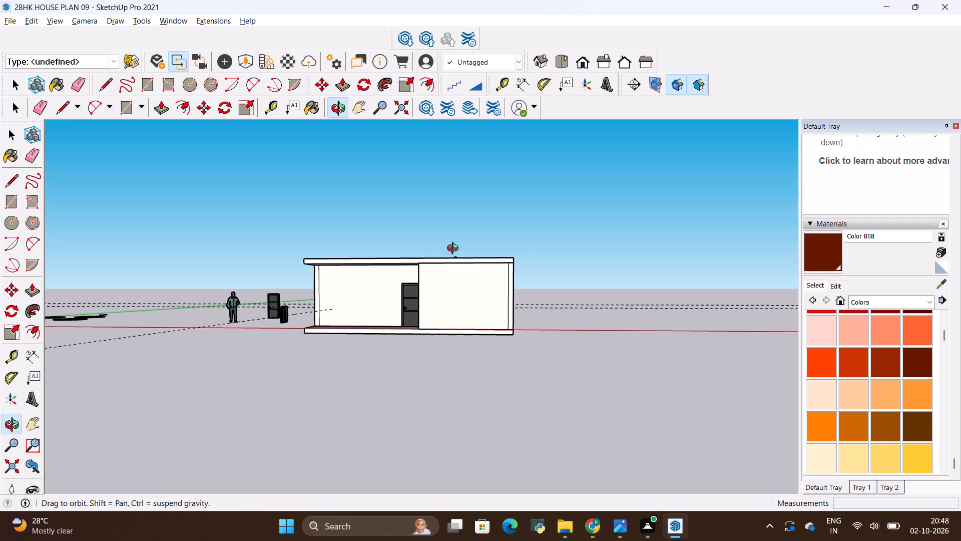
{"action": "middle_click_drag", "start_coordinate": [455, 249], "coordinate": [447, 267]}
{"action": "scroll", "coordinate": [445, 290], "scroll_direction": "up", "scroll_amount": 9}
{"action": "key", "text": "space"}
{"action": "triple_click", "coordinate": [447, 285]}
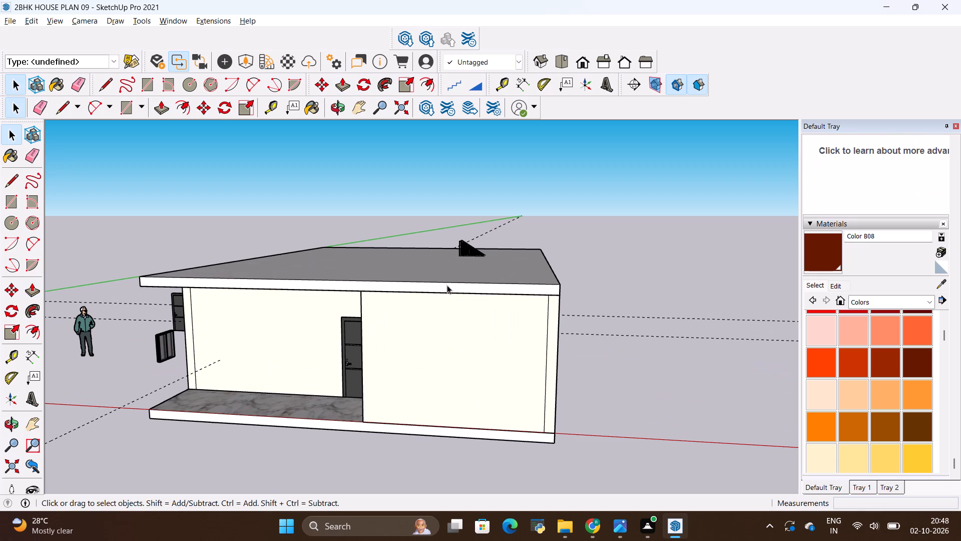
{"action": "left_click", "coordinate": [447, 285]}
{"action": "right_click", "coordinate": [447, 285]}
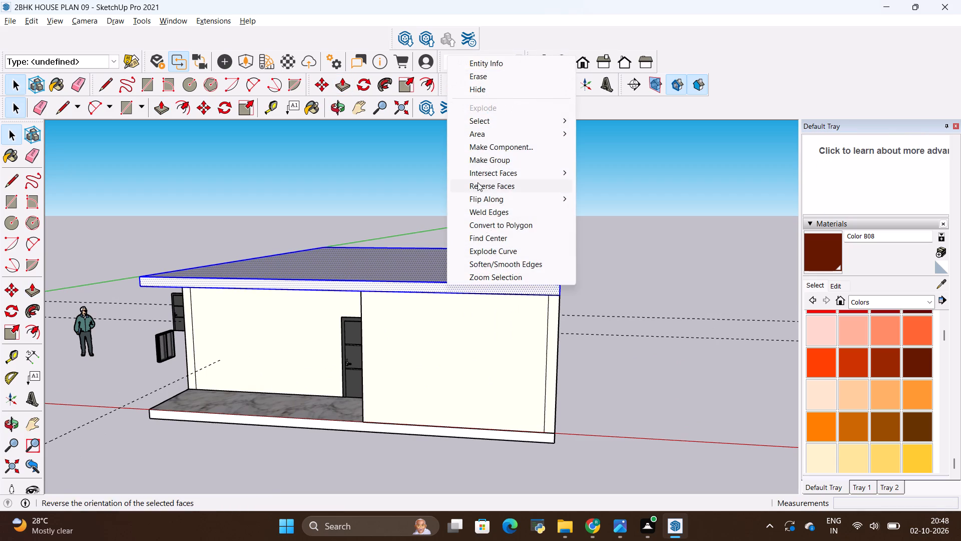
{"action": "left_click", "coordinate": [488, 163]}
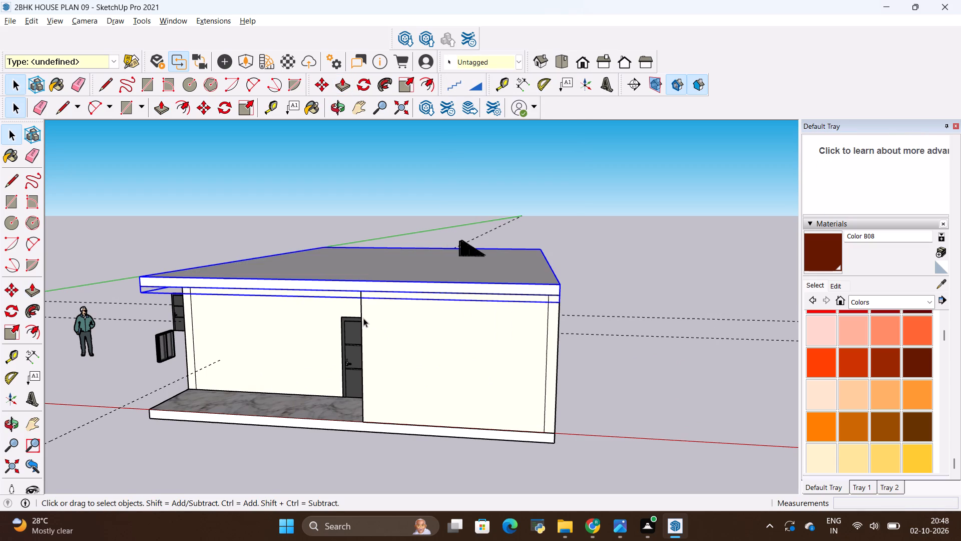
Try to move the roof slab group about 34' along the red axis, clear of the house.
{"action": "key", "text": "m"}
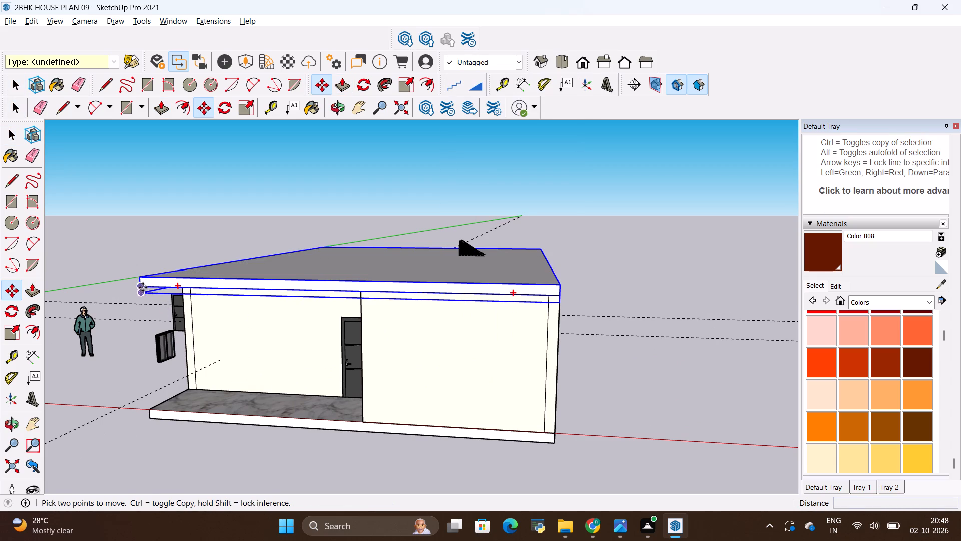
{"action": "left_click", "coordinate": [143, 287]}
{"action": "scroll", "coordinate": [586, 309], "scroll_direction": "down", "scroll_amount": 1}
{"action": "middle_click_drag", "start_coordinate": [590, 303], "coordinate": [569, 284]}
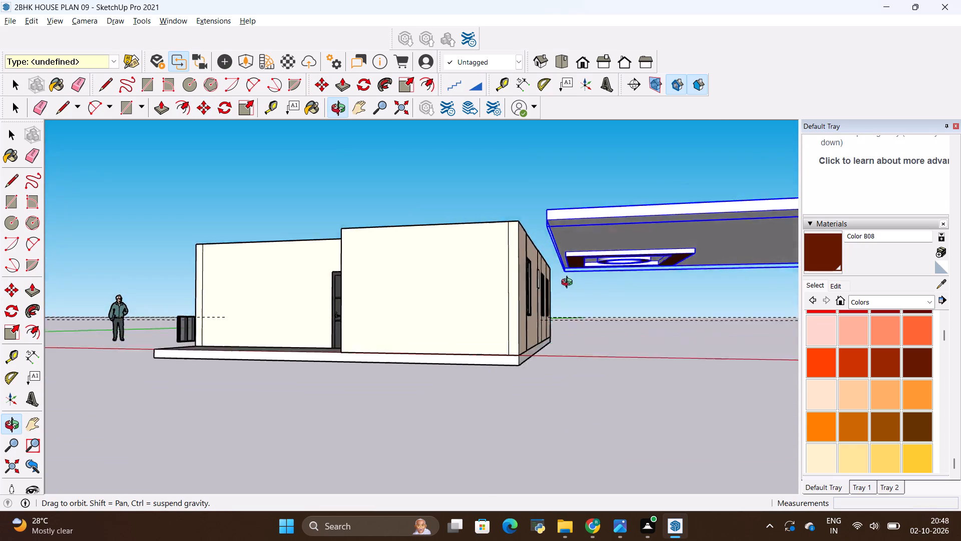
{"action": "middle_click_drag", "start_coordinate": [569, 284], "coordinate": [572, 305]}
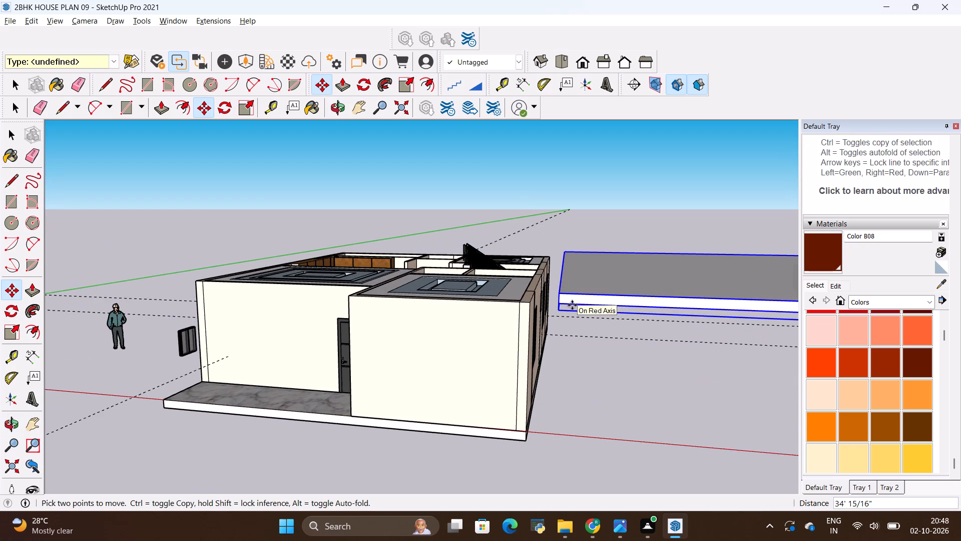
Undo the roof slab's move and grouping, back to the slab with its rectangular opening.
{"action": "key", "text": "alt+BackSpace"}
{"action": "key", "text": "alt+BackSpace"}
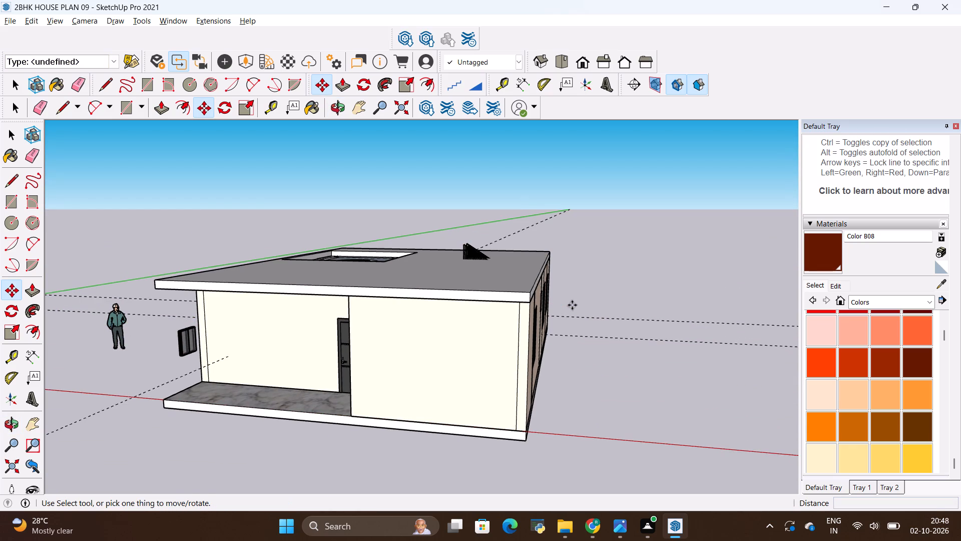
Close the rectangular opening in the roof slab by pushing its inner side face 15' 7" across to the opposite side.
{"action": "scroll", "coordinate": [376, 242], "scroll_direction": "up", "scroll_amount": 3}
{"action": "middle_click_drag", "start_coordinate": [364, 334], "coordinate": [432, 403]}
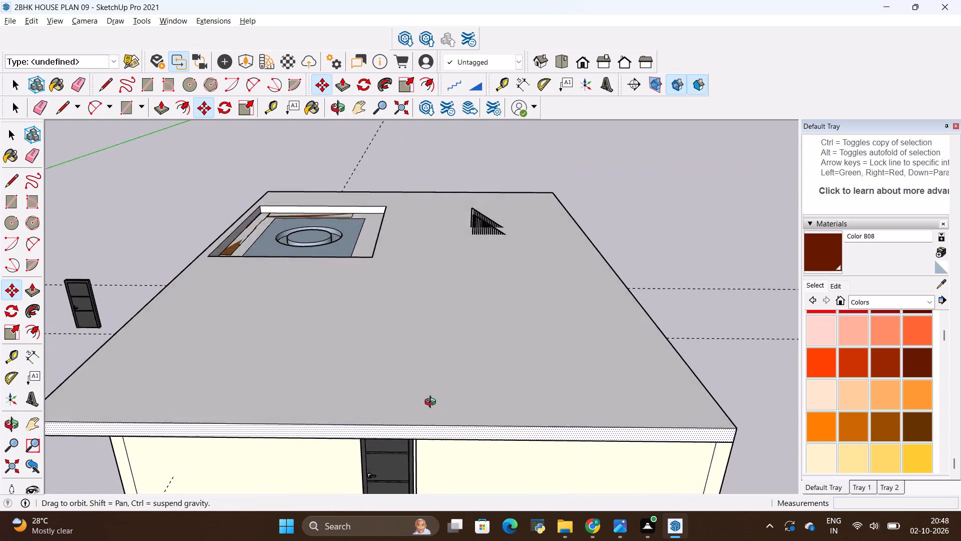
{"action": "middle_click_drag", "start_coordinate": [432, 403], "coordinate": [458, 410]}
{"action": "scroll", "coordinate": [318, 179], "scroll_direction": "up", "scroll_amount": 14}
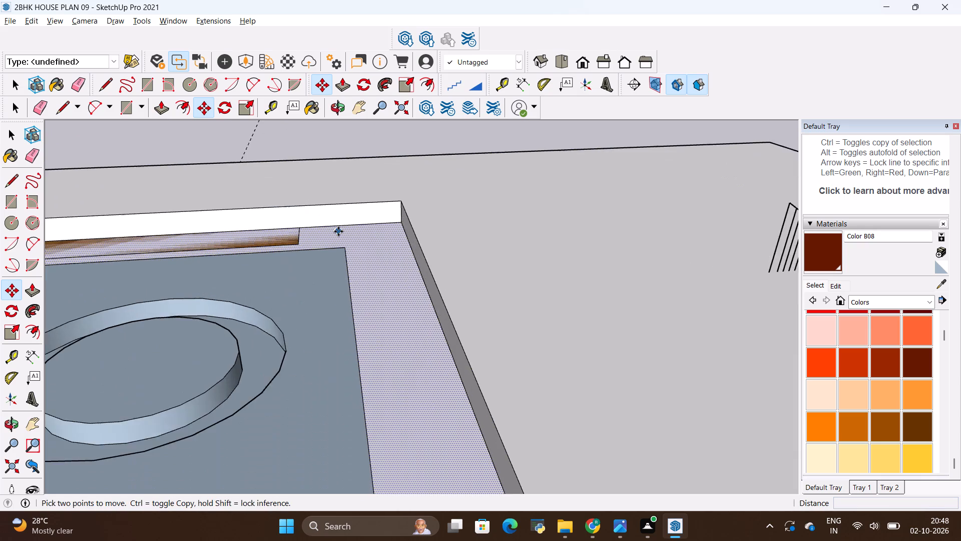
{"action": "key", "text": "p"}
{"action": "left_click", "coordinate": [363, 208]}
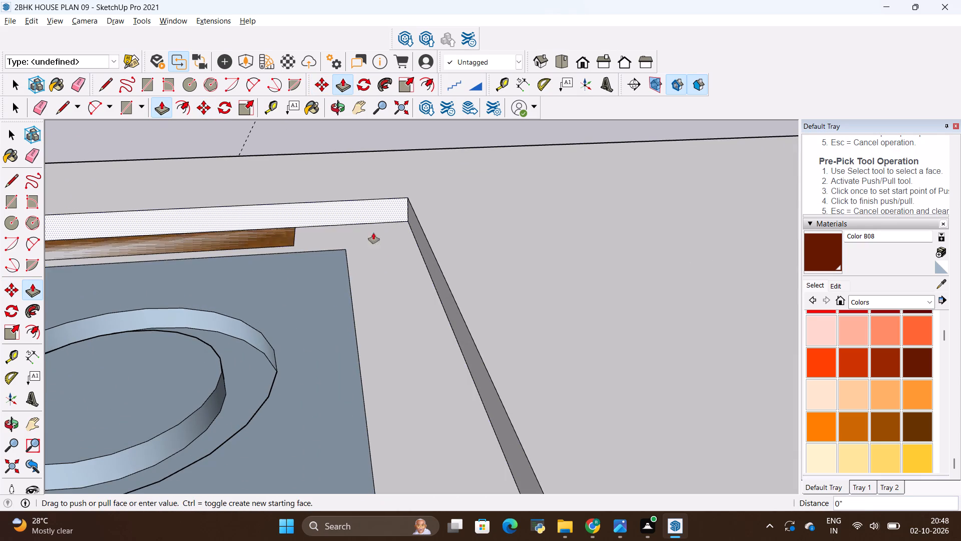
{"action": "scroll", "coordinate": [401, 271], "scroll_direction": "down", "scroll_amount": 11}
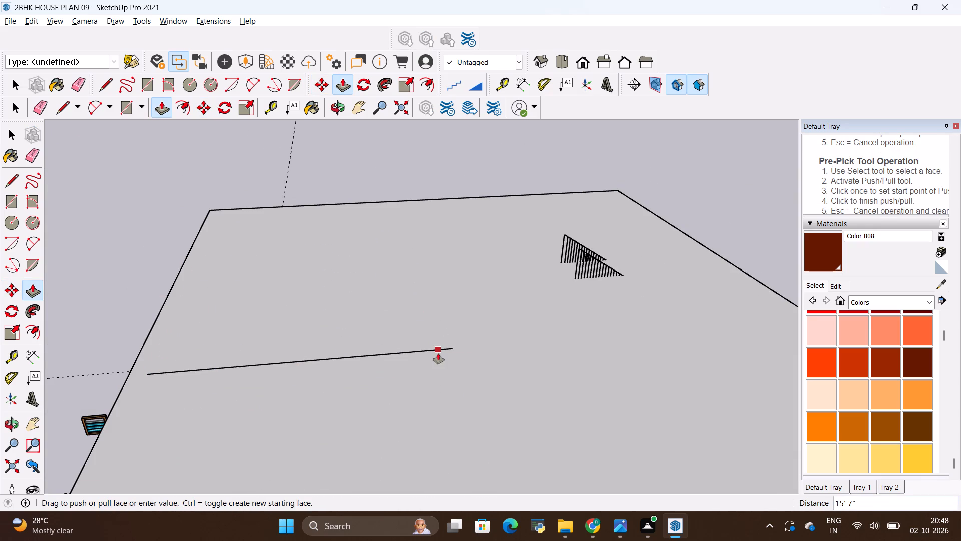
{"action": "left_click", "coordinate": [438, 353]}
{"action": "scroll", "coordinate": [375, 315], "scroll_direction": "down", "scroll_amount": 5}
{"action": "scroll", "coordinate": [425, 241], "scroll_direction": "down", "scroll_amount": 5}
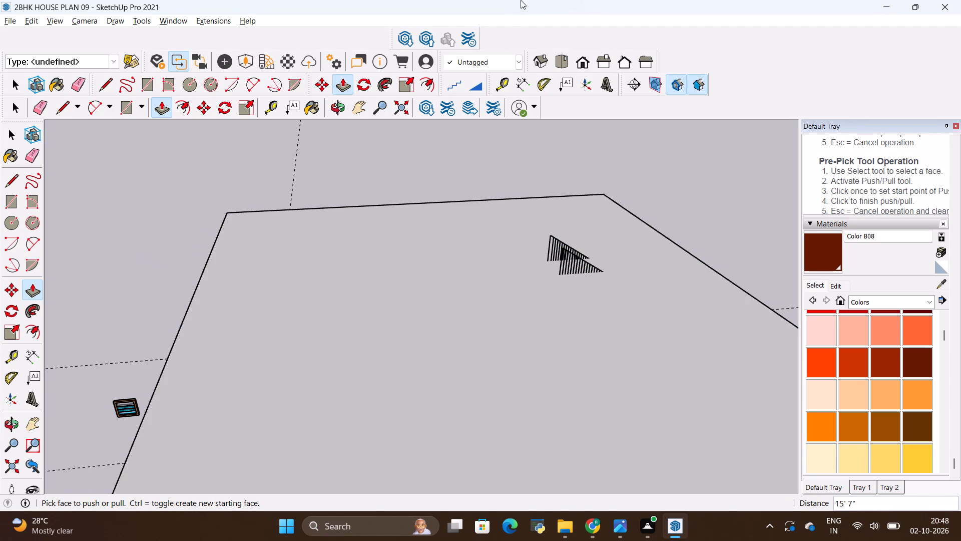
{"action": "scroll", "coordinate": [439, 15], "scroll_direction": "down", "scroll_amount": 4}
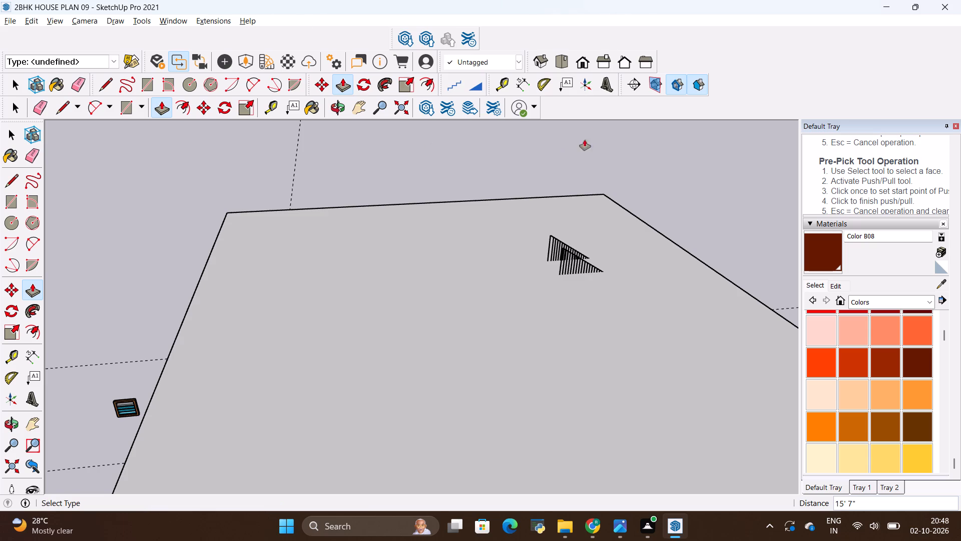
{"action": "scroll", "coordinate": [380, 222], "scroll_direction": "down", "scroll_amount": 4}
{"action": "scroll", "coordinate": [386, 180], "scroll_direction": "down", "scroll_amount": 6}
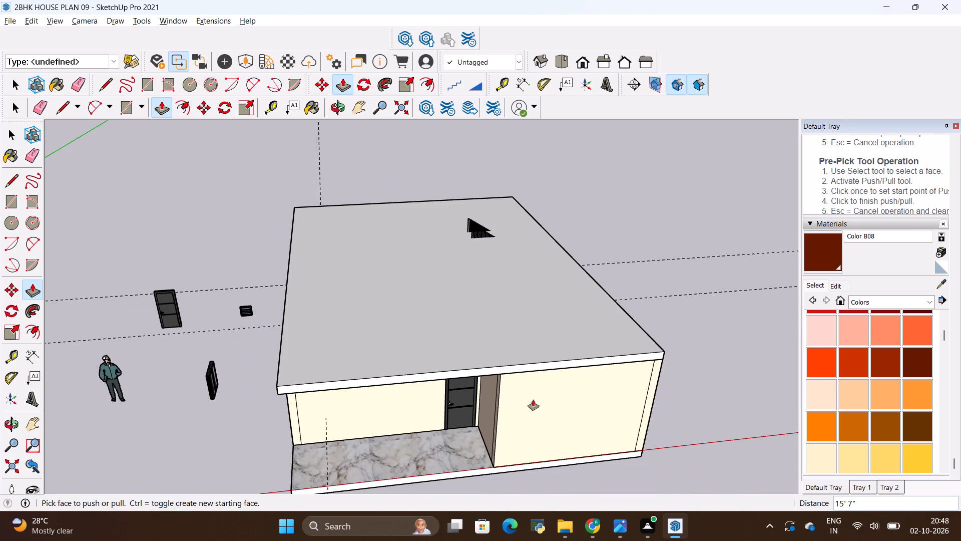
Select all connected faces and edges of the roof slab and move them about 45' 11" off the house, clear of its walls.
{"action": "scroll", "coordinate": [482, 254], "scroll_direction": "down", "scroll_amount": 4}
{"action": "middle_click_drag", "start_coordinate": [555, 314], "coordinate": [516, 290]}
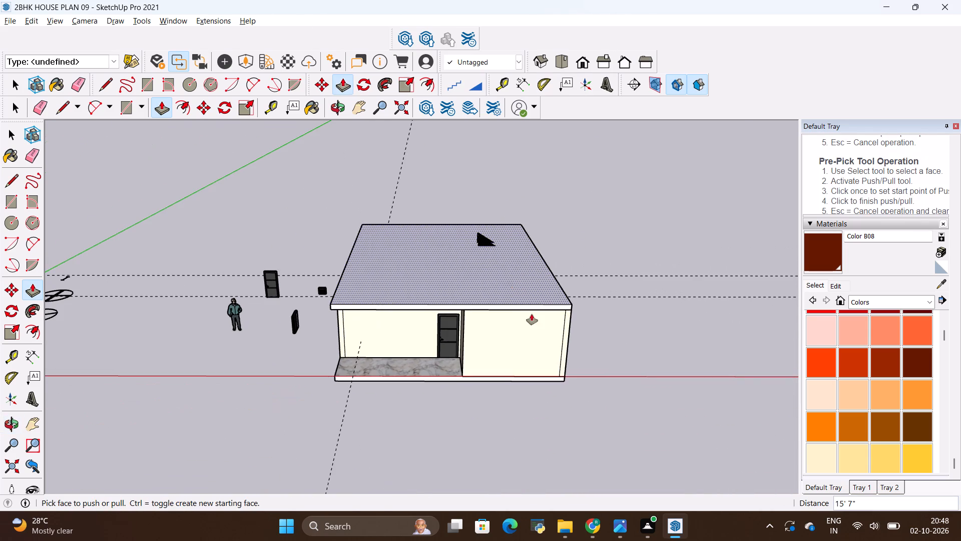
{"action": "key", "text": "m"}
{"action": "scroll", "coordinate": [555, 311], "scroll_direction": "up", "scroll_amount": 4}
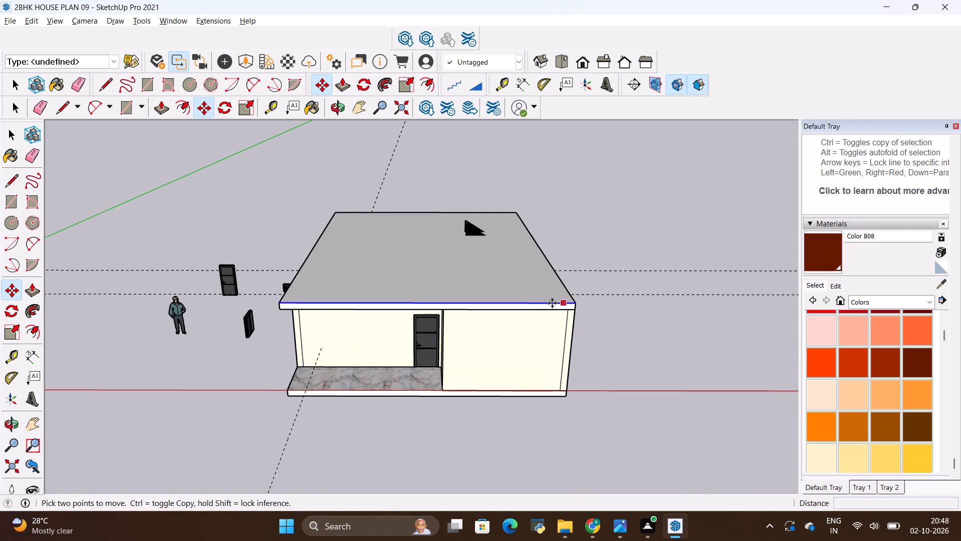
{"action": "key", "text": "space"}
{"action": "left_click", "coordinate": [535, 292]}
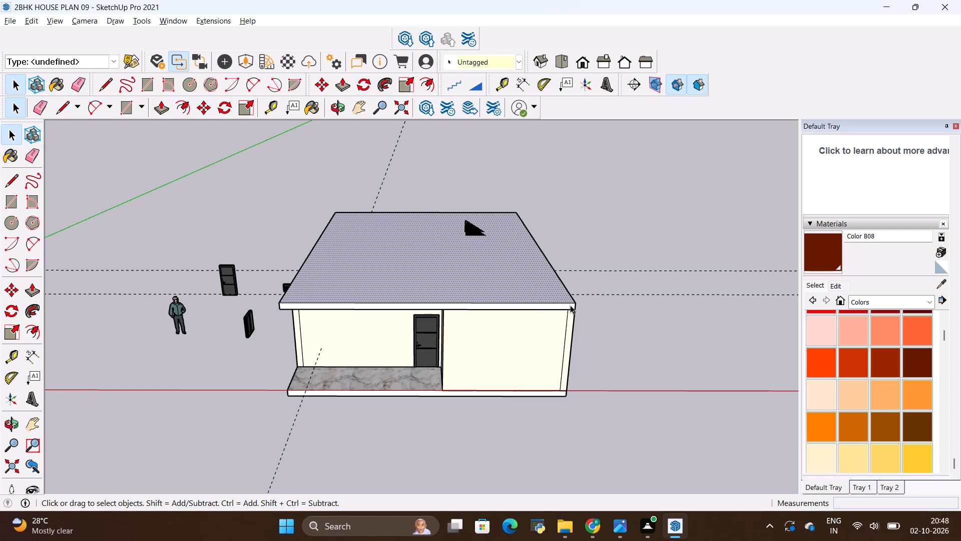
{"action": "key", "text": "m"}
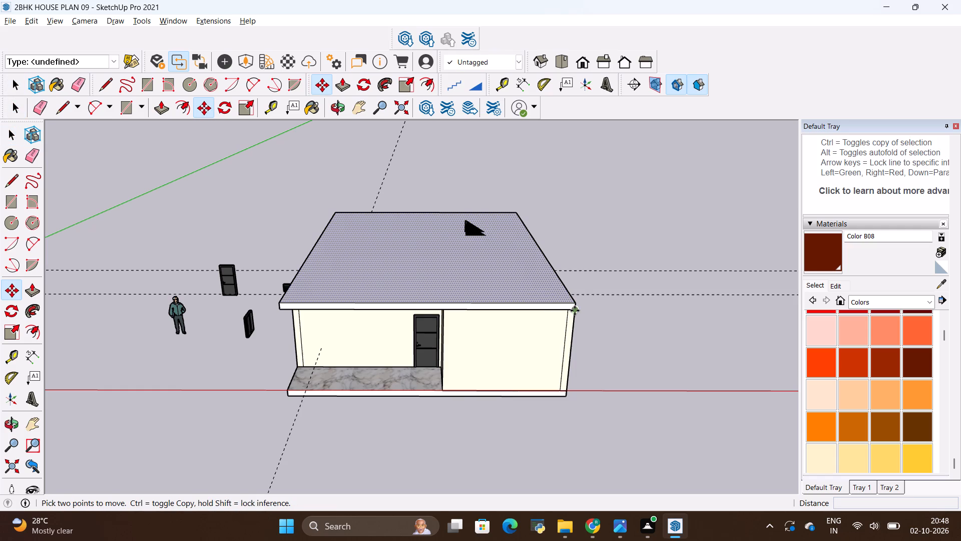
{"action": "scroll", "coordinate": [560, 317], "scroll_direction": "up", "scroll_amount": 3}
{"action": "key", "text": "space"}
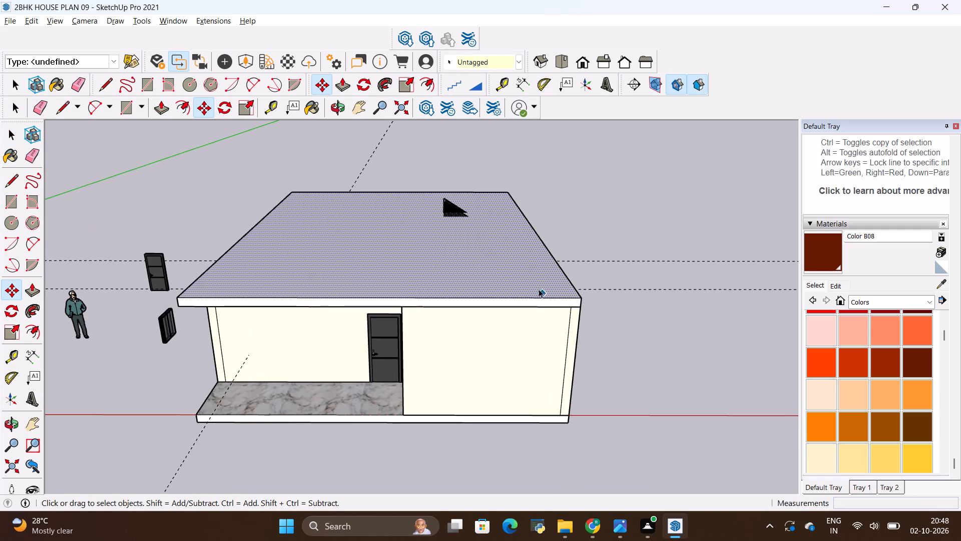
{"action": "double_click", "coordinate": [536, 287]}
{"action": "left_click", "coordinate": [536, 287]}
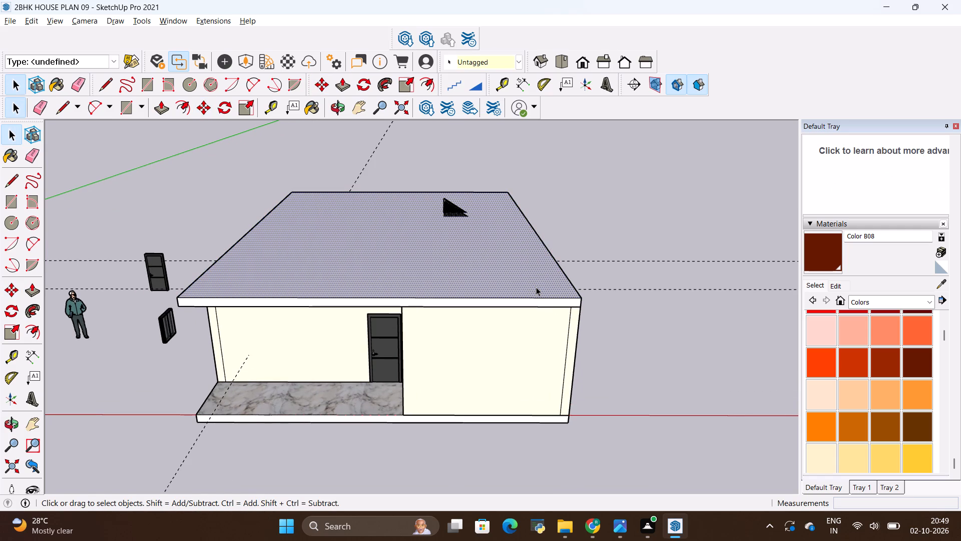
{"action": "key", "text": "space"}
{"action": "double_click", "coordinate": [536, 301]}
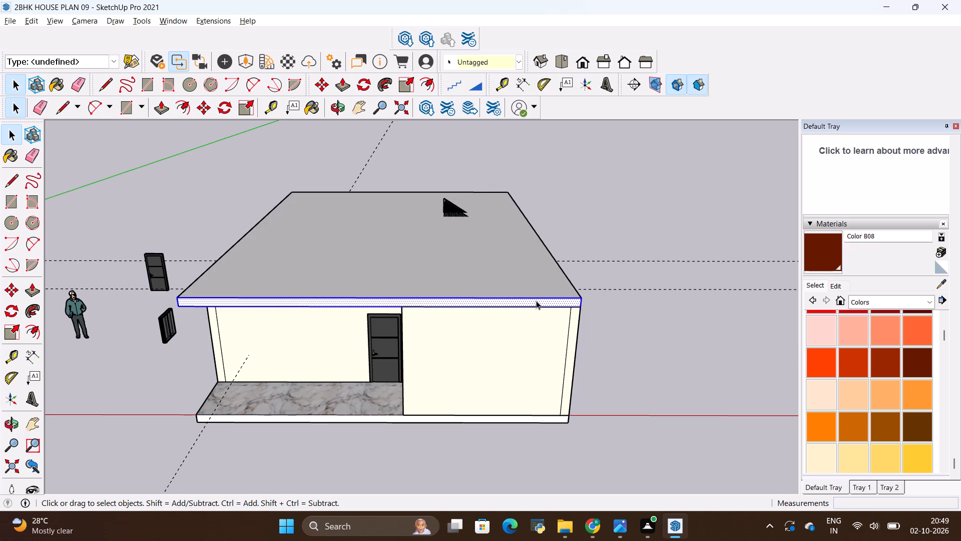
{"action": "left_click", "coordinate": [536, 301]}
{"action": "key", "text": "m"}
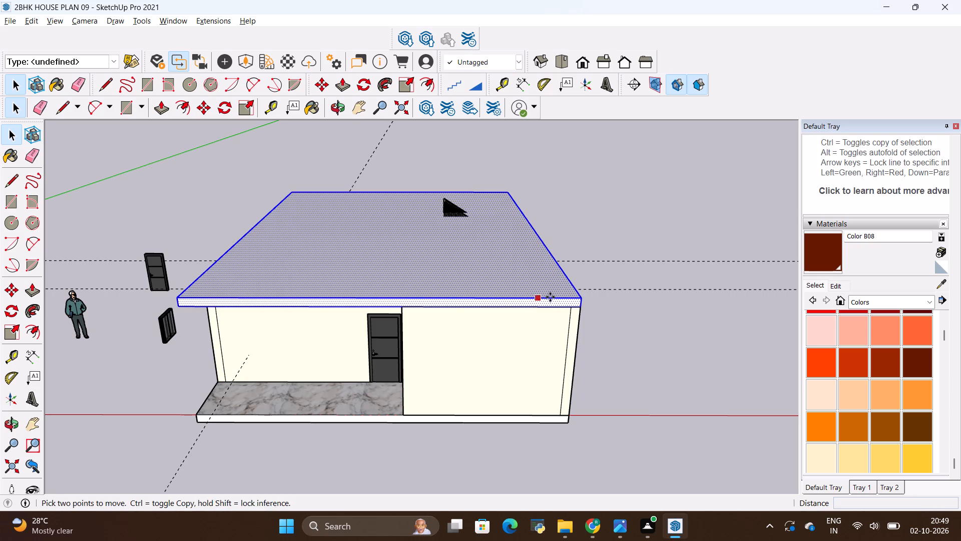
{"action": "left_click", "coordinate": [580, 297]}
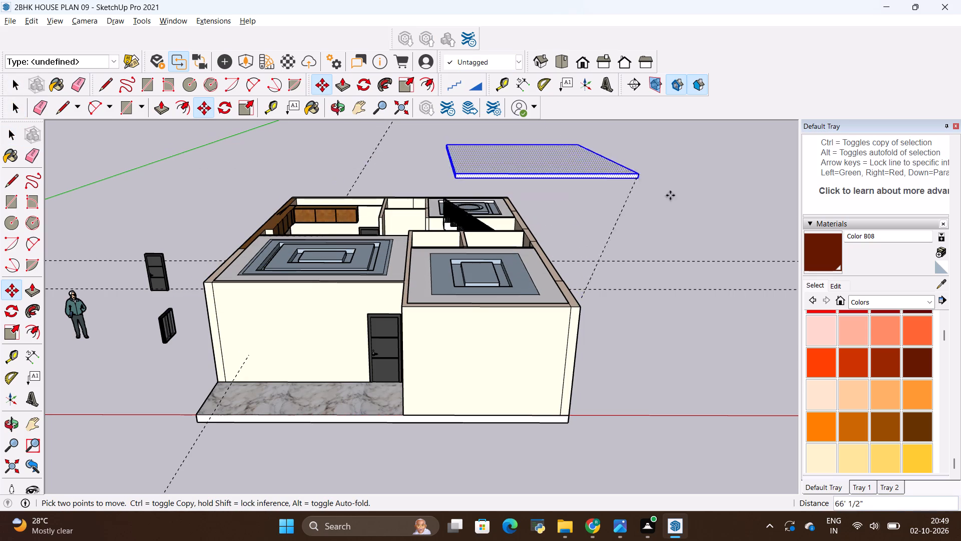
{"action": "scroll", "coordinate": [700, 239], "scroll_direction": "down", "scroll_amount": 5}
{"action": "scroll", "coordinate": [448, 236], "scroll_direction": "down", "scroll_amount": 5}
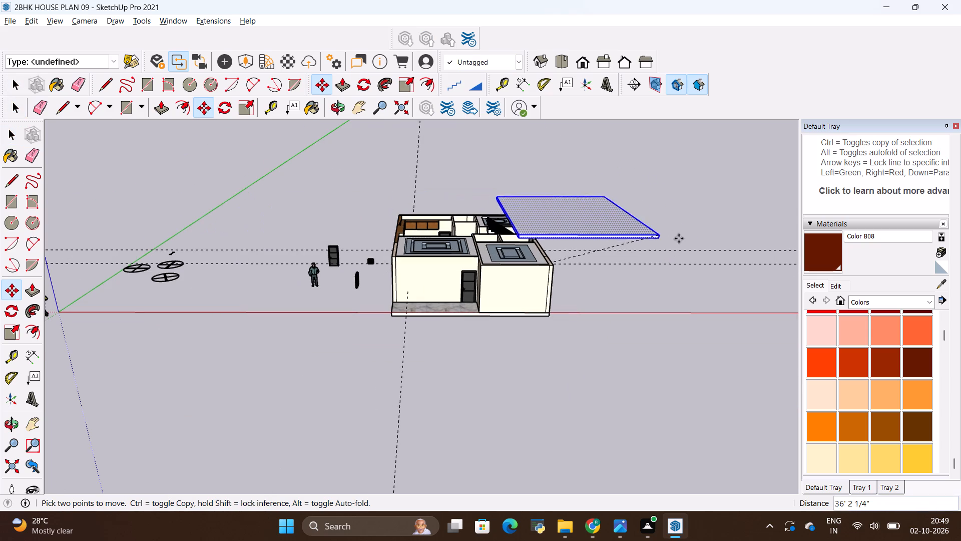
{"action": "left_click", "coordinate": [731, 239]}
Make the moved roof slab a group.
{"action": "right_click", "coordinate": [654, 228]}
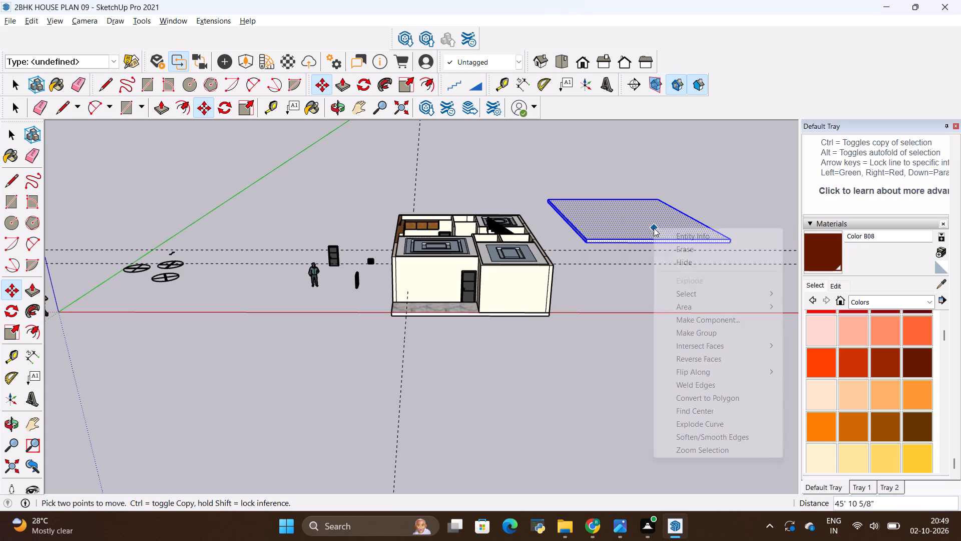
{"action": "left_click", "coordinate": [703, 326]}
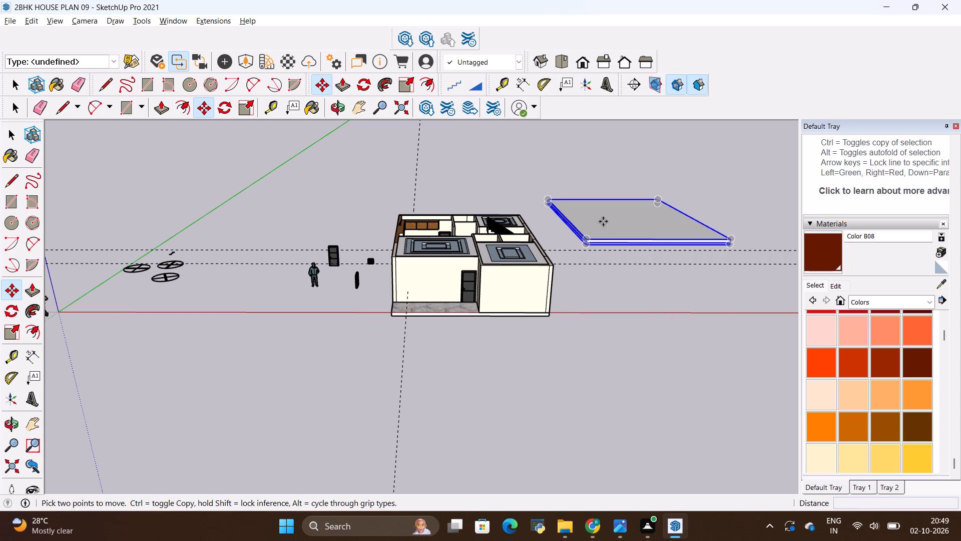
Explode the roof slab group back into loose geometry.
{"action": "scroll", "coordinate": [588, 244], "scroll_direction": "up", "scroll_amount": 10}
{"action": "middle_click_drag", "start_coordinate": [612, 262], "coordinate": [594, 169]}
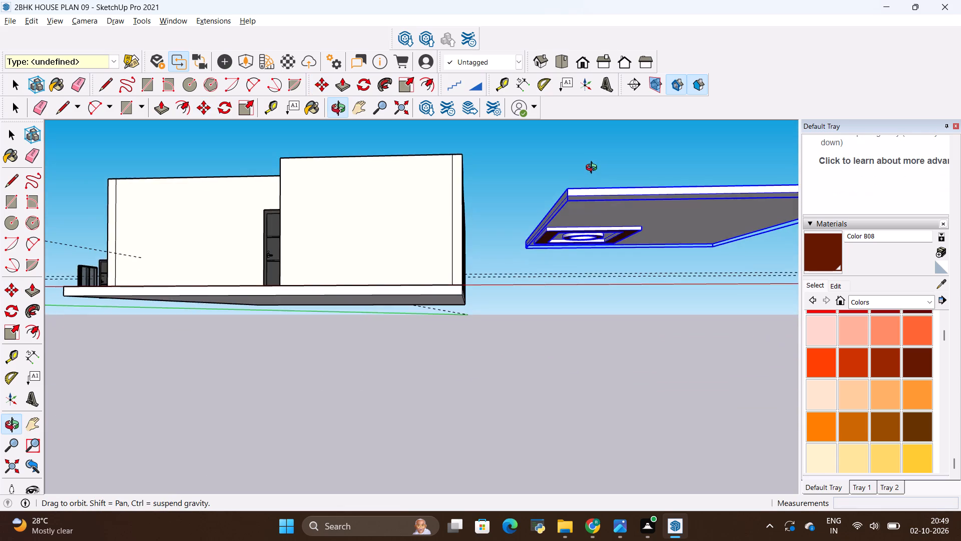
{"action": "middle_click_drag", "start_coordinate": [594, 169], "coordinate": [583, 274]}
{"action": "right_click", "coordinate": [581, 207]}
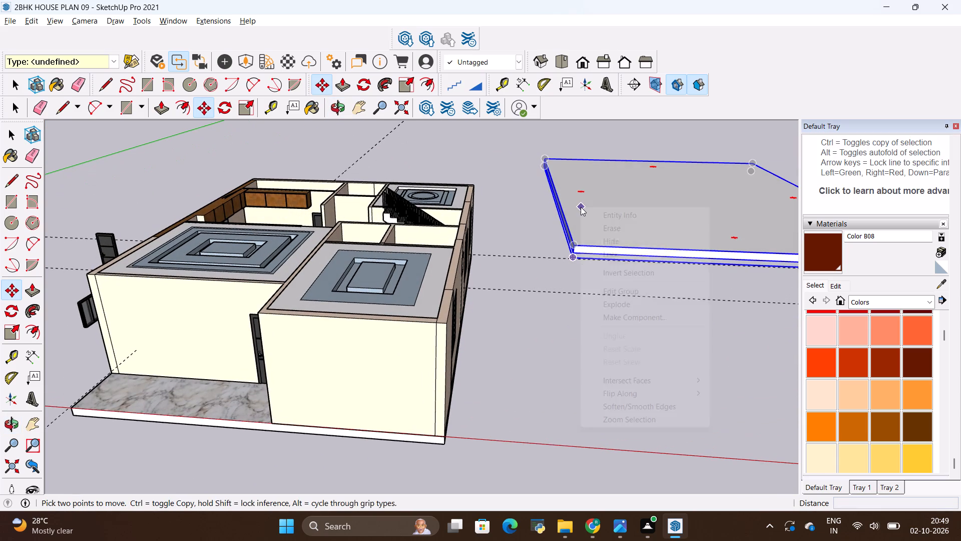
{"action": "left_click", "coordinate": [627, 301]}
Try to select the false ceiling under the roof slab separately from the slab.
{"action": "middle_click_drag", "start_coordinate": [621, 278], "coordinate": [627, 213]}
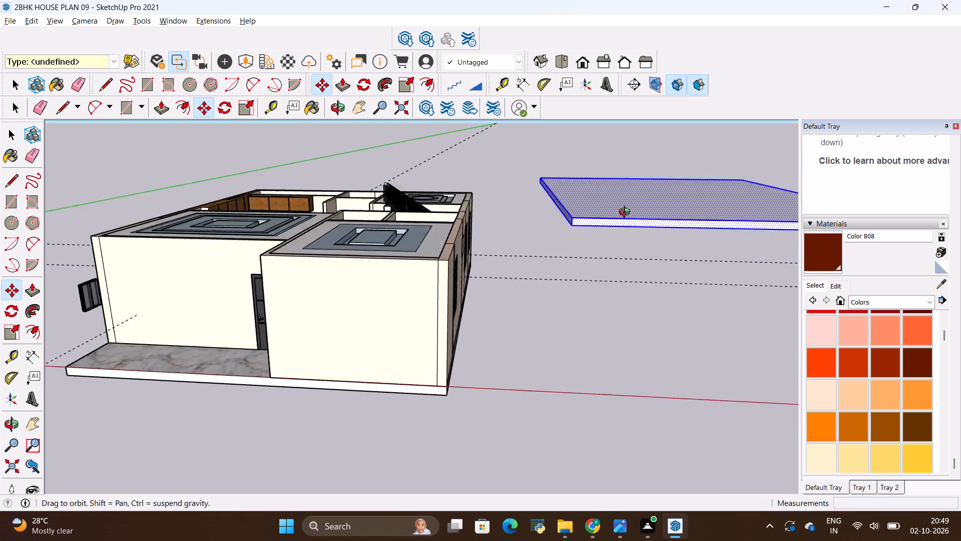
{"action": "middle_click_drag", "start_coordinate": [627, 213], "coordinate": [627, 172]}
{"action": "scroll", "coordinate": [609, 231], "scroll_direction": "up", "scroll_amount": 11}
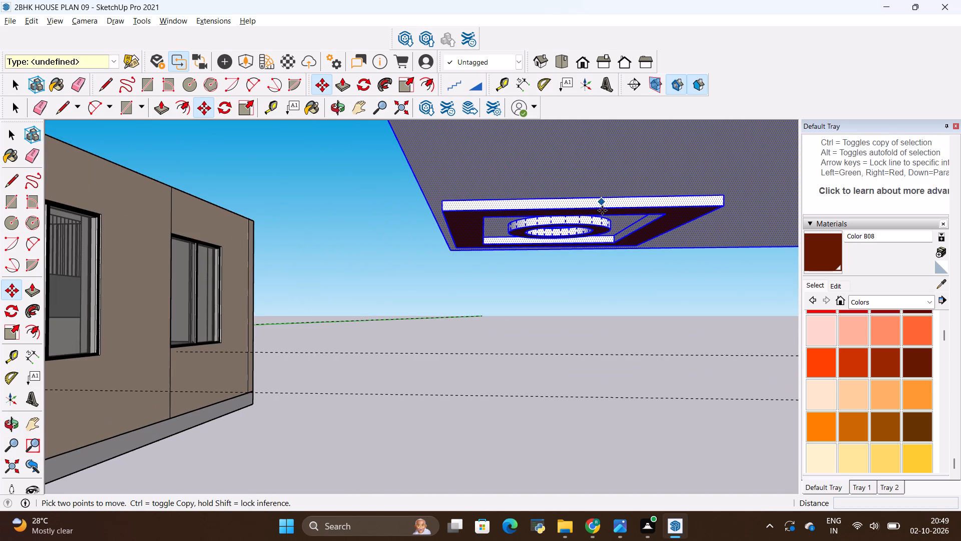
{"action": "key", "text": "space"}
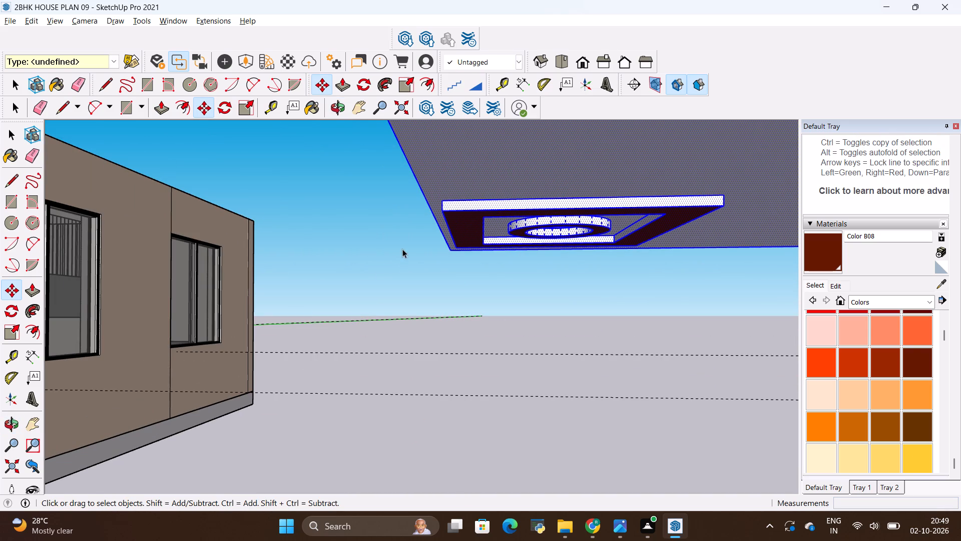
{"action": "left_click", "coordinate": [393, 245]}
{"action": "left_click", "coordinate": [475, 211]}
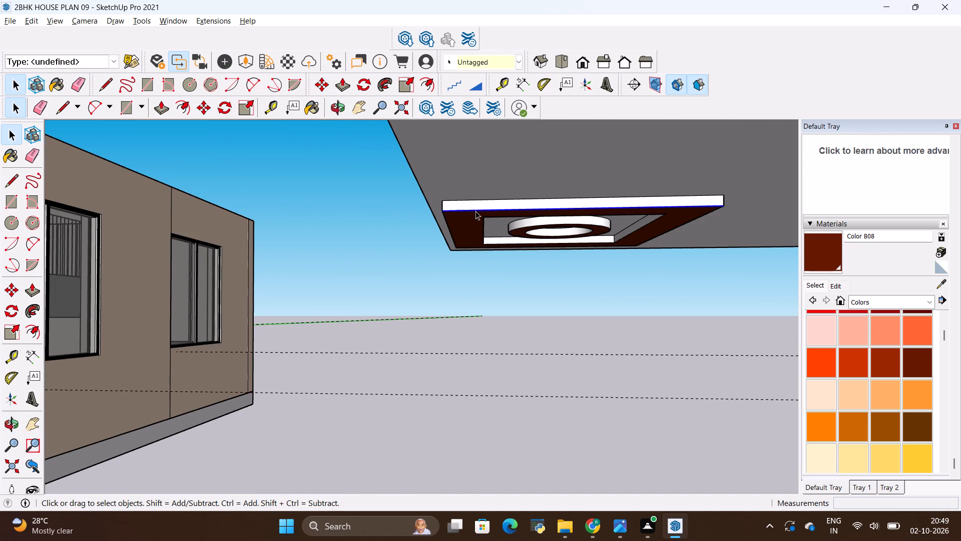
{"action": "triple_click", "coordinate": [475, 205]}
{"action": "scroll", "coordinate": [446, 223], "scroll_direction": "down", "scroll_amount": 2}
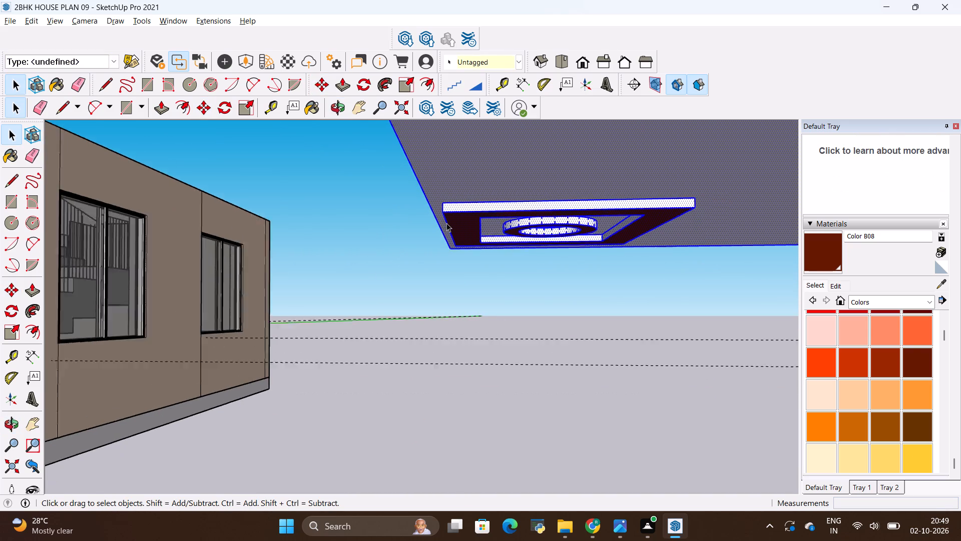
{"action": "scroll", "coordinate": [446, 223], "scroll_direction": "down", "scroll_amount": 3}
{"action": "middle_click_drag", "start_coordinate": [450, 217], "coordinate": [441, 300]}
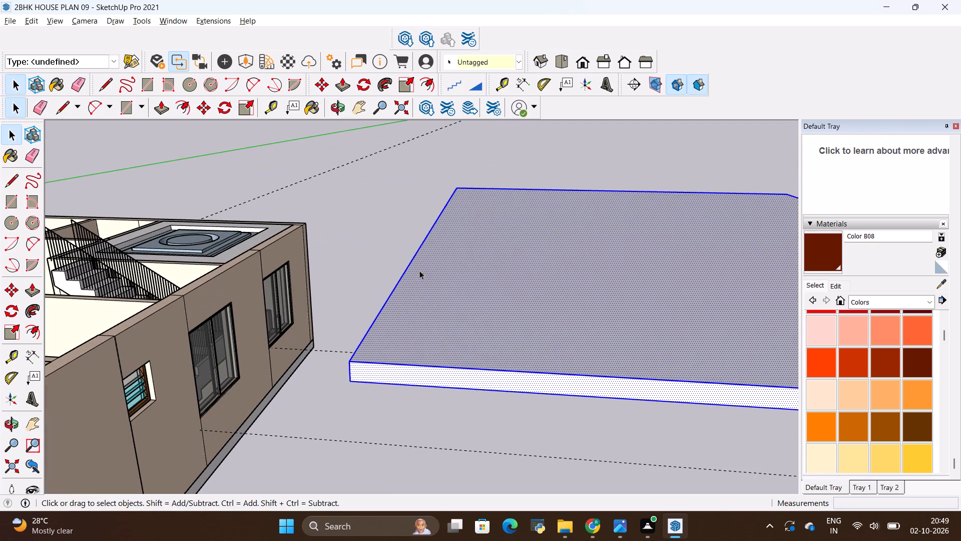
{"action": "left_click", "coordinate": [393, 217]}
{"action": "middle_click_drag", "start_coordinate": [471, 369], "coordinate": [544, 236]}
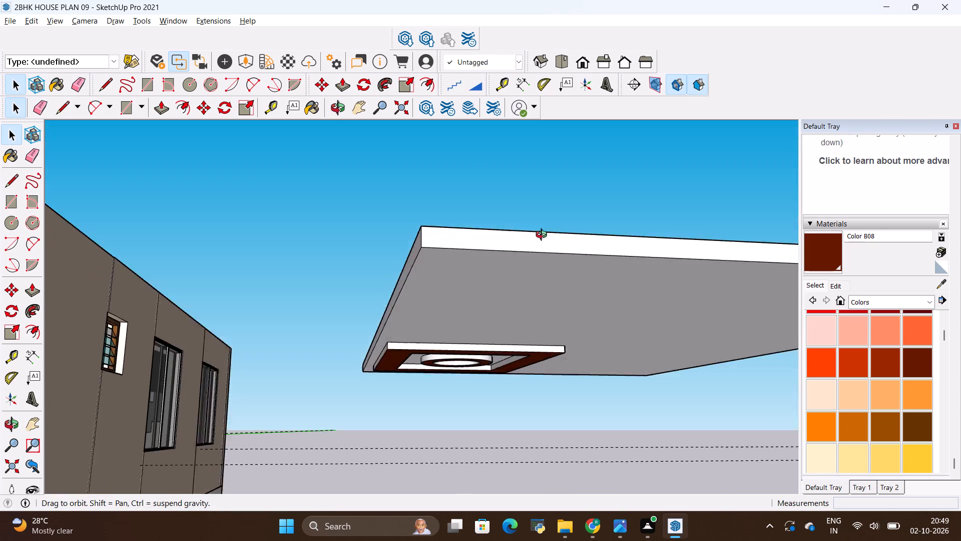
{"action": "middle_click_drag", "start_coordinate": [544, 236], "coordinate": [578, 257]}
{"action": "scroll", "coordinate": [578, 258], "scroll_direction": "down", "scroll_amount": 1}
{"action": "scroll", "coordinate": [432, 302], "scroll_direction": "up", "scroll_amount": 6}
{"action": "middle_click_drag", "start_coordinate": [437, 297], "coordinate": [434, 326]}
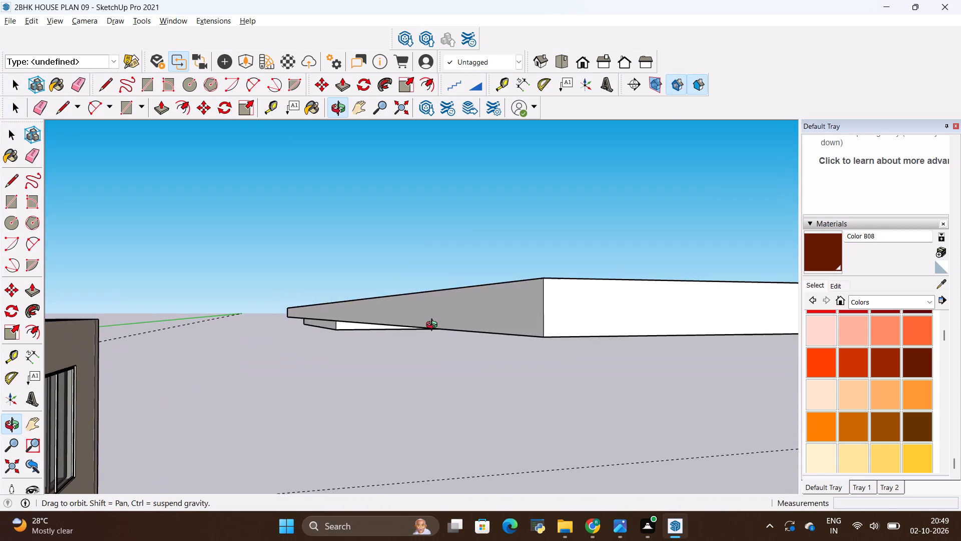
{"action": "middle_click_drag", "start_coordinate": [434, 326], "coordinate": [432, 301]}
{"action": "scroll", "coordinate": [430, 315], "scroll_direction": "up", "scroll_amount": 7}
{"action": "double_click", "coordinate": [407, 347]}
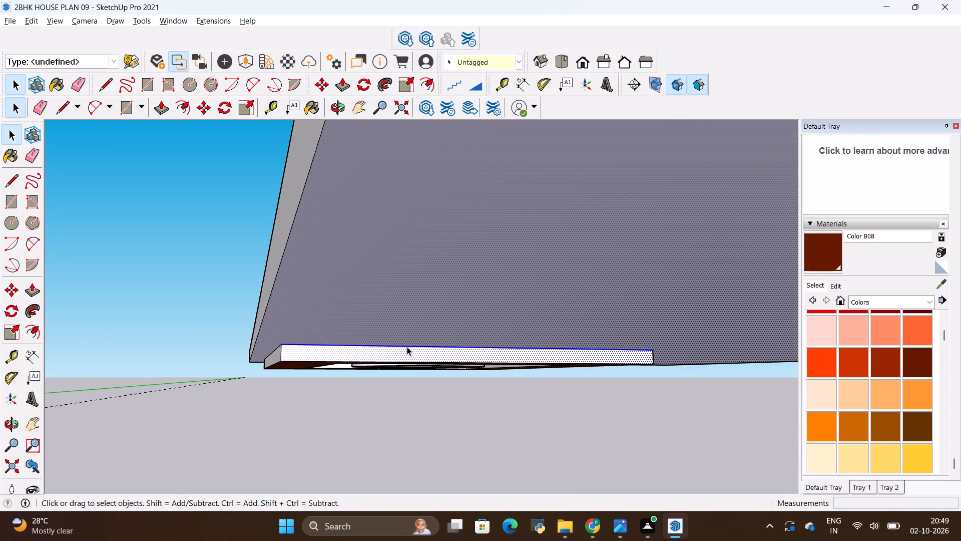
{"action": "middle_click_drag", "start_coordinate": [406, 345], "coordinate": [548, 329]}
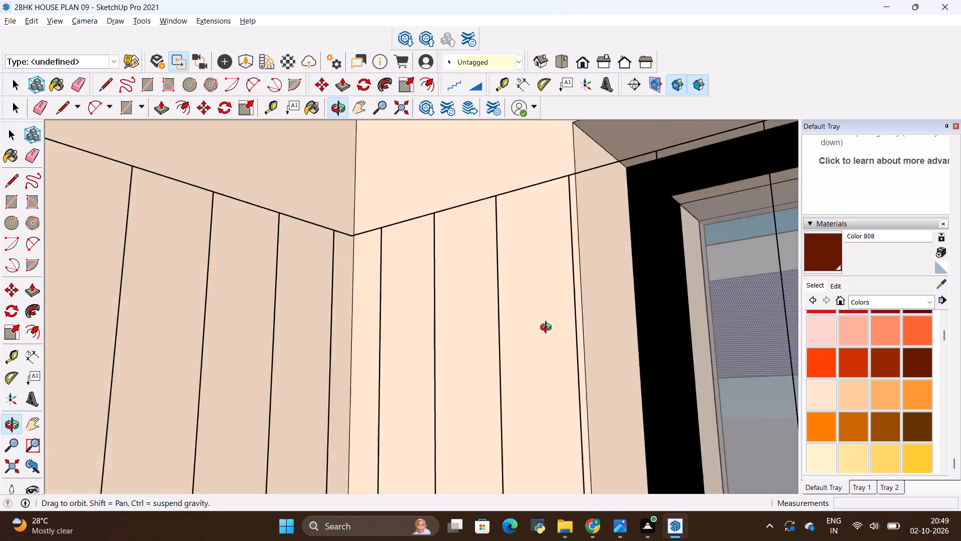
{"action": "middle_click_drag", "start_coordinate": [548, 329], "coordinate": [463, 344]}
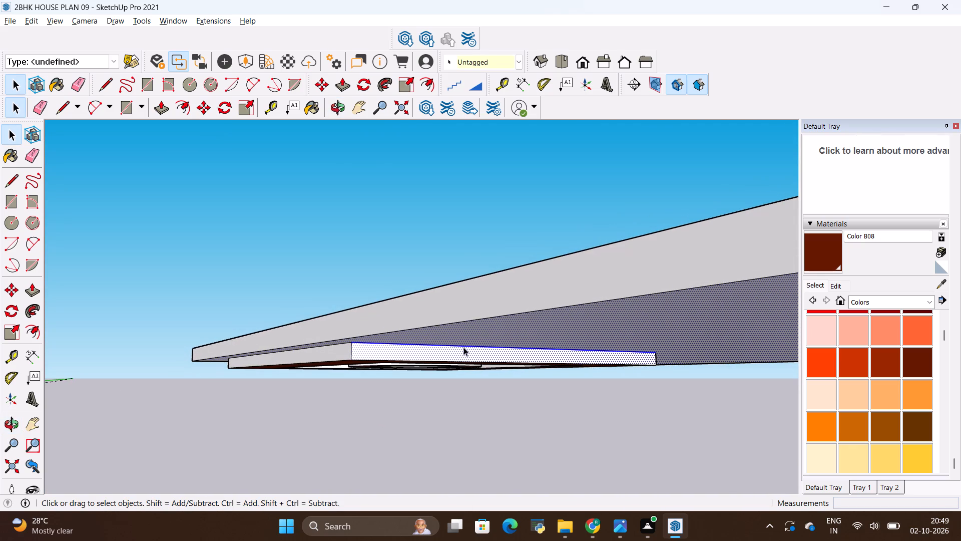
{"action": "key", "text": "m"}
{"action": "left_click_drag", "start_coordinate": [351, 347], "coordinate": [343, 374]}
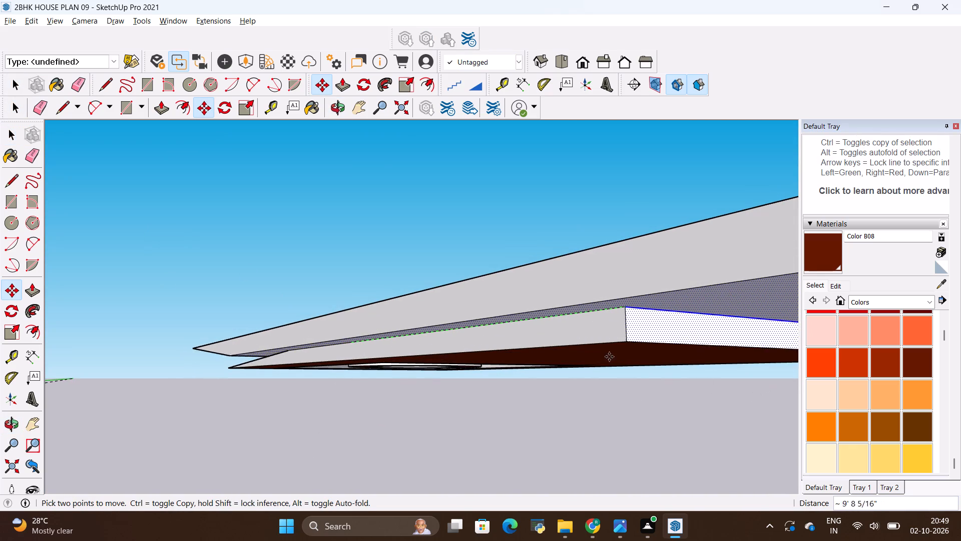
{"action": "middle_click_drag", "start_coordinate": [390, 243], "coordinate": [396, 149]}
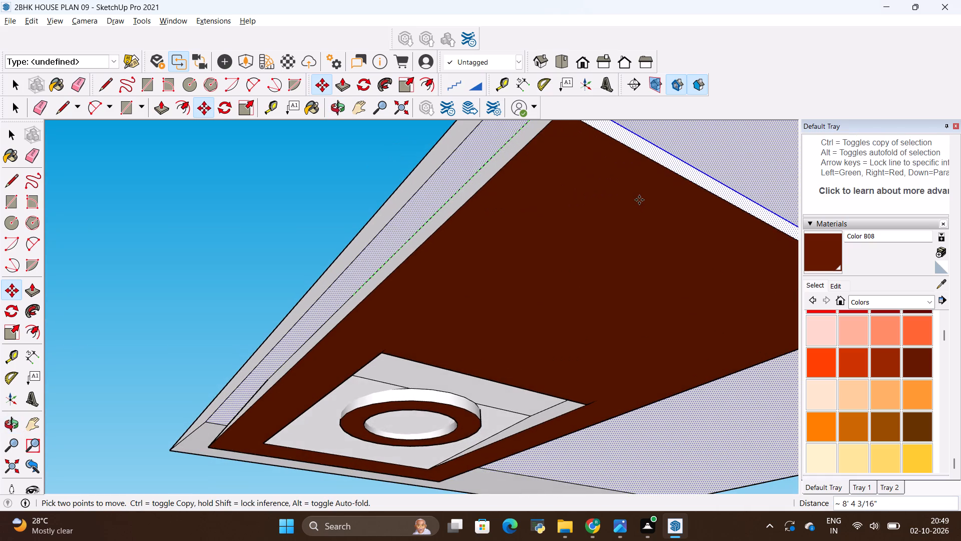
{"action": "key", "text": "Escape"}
Examine the detached roof slab, the open rooms of the house and the kitchen's wall cabinets.
{"action": "scroll", "coordinate": [335, 261], "scroll_direction": "down", "scroll_amount": 4}
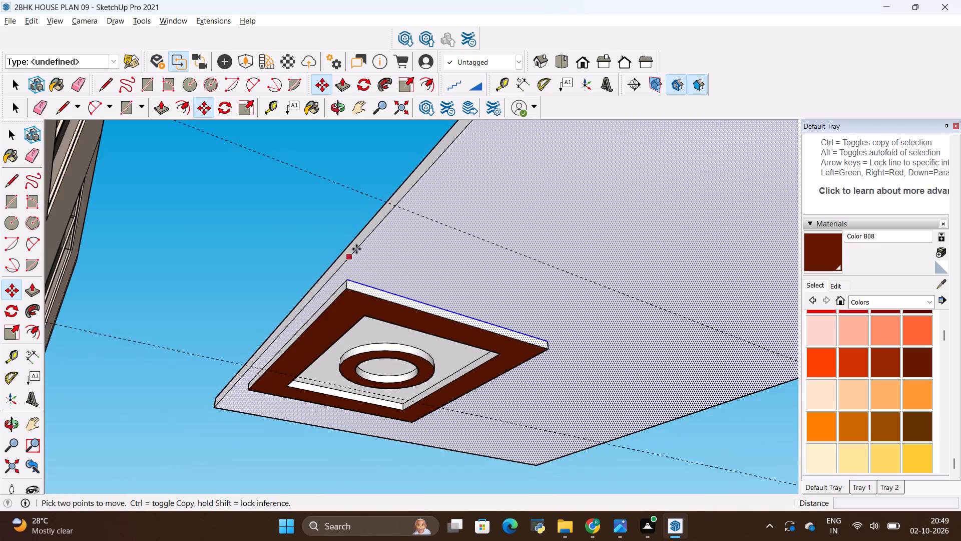
{"action": "scroll", "coordinate": [356, 249], "scroll_direction": "down", "scroll_amount": 8}
{"action": "middle_click_drag", "start_coordinate": [487, 207], "coordinate": [428, 365]}
{"action": "scroll", "coordinate": [423, 320], "scroll_direction": "down", "scroll_amount": 6}
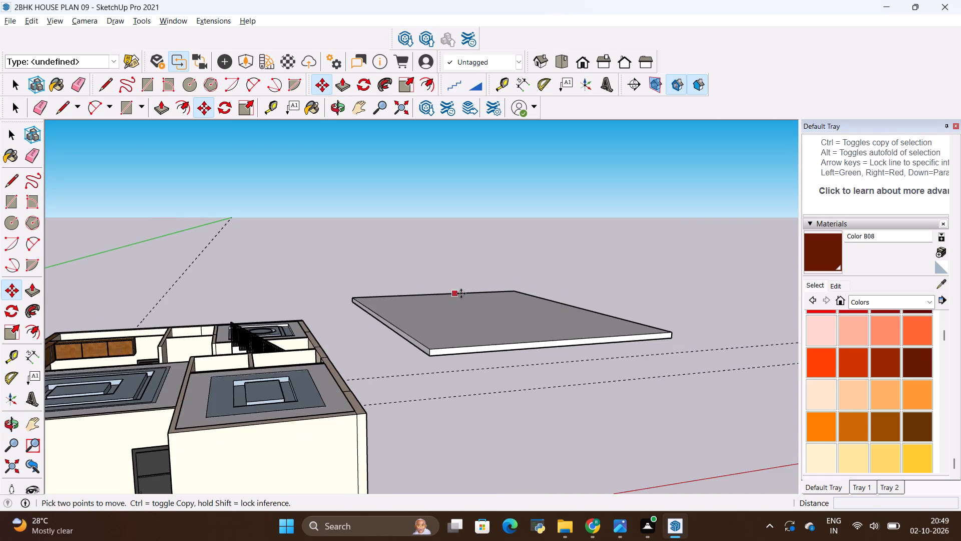
{"action": "scroll", "coordinate": [461, 294], "scroll_direction": "down", "scroll_amount": 6}
{"action": "scroll", "coordinate": [454, 349], "scroll_direction": "up", "scroll_amount": 9}
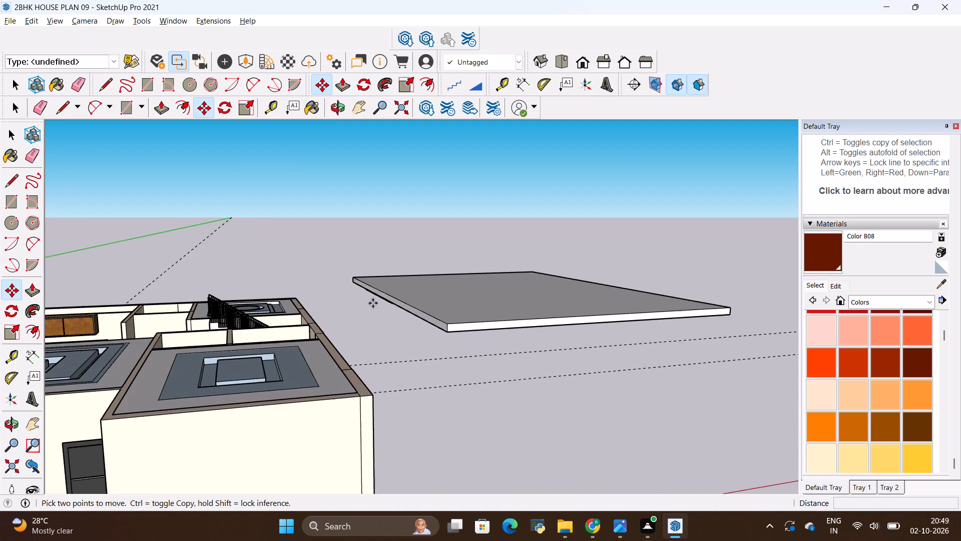
{"action": "scroll", "coordinate": [488, 253], "scroll_direction": "down", "scroll_amount": 5}
{"action": "scroll", "coordinate": [624, 224], "scroll_direction": "down", "scroll_amount": 5}
{"action": "scroll", "coordinate": [231, 319], "scroll_direction": "up", "scroll_amount": 1}
{"action": "middle_click_drag", "start_coordinate": [231, 320], "coordinate": [198, 403]}
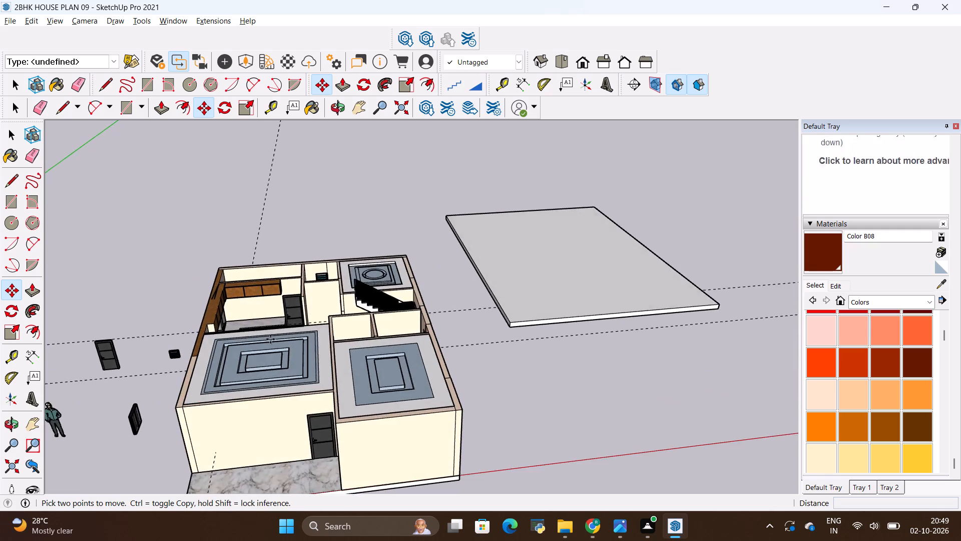
{"action": "scroll", "coordinate": [316, 294], "scroll_direction": "down", "scroll_amount": 5}
{"action": "middle_click_drag", "start_coordinate": [372, 362], "coordinate": [246, 405]}
{"action": "scroll", "coordinate": [265, 242], "scroll_direction": "up", "scroll_amount": 5}
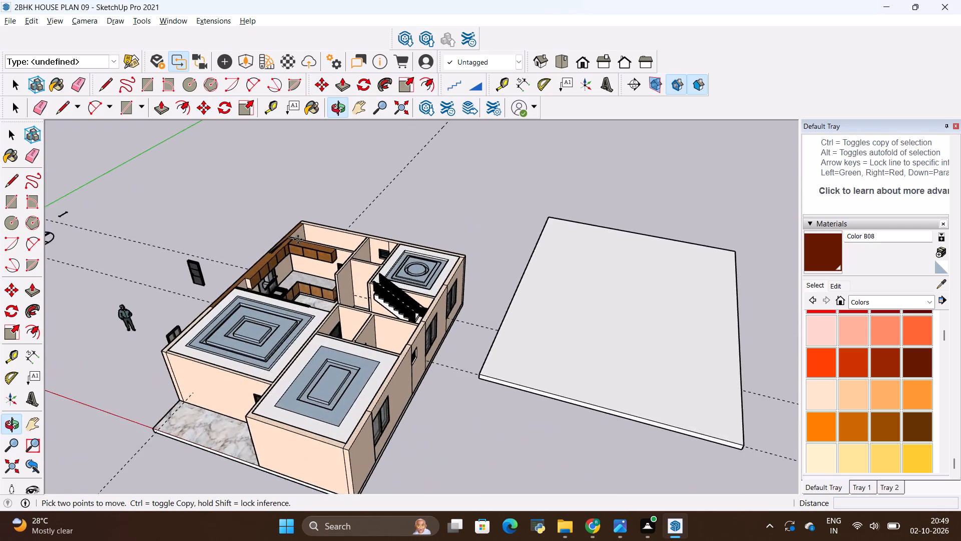
{"action": "scroll", "coordinate": [298, 239], "scroll_direction": "up", "scroll_amount": 17}
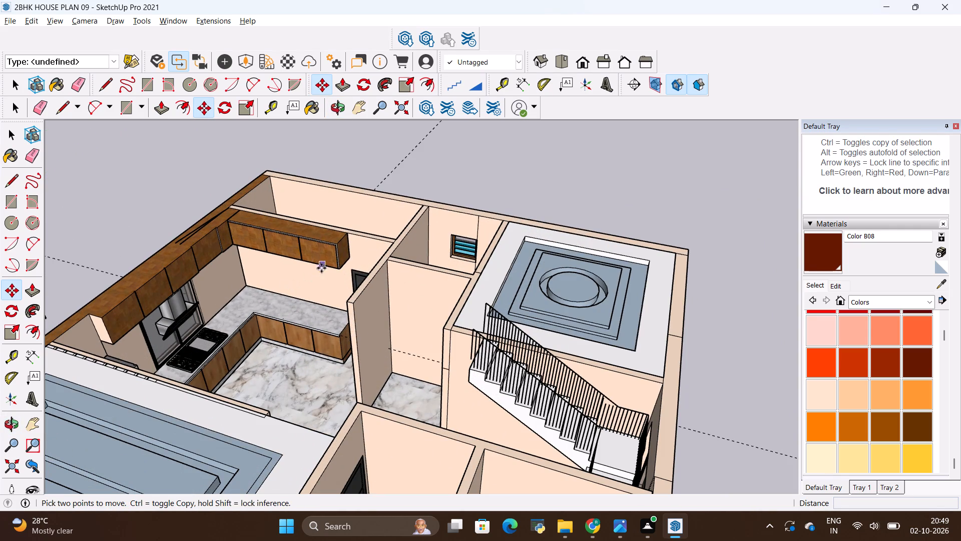
{"action": "scroll", "coordinate": [301, 265], "scroll_direction": "up", "scroll_amount": 1}
{"action": "middle_click", "coordinate": [300, 265]}
{"action": "middle_click_drag", "start_coordinate": [319, 262], "coordinate": [359, 226]}
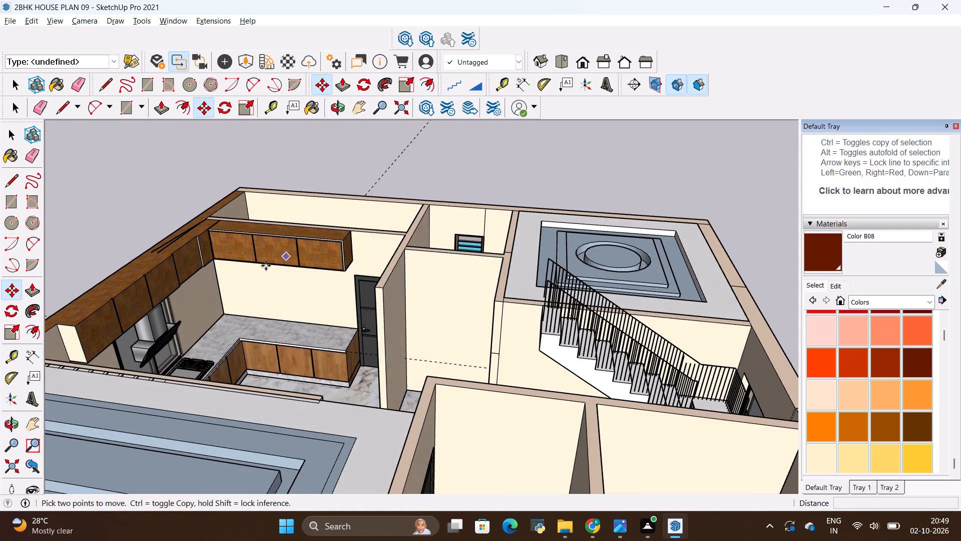
{"action": "scroll", "coordinate": [266, 265], "scroll_direction": "up", "scroll_amount": 8}
{"action": "scroll", "coordinate": [228, 286], "scroll_direction": "up", "scroll_amount": 3}
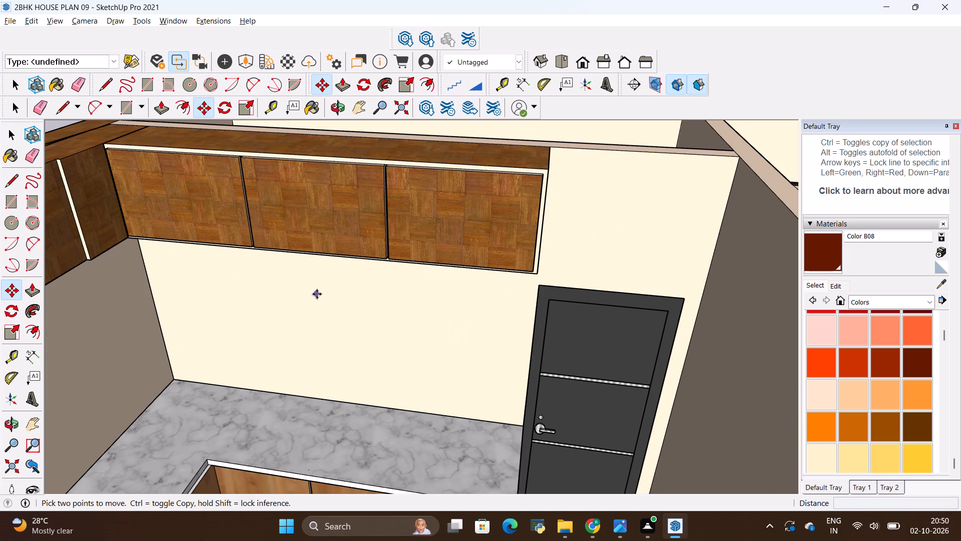
{"action": "scroll", "coordinate": [338, 277], "scroll_direction": "down", "scroll_amount": 10}
{"action": "scroll", "coordinate": [131, 298], "scroll_direction": "up", "scroll_amount": 3}
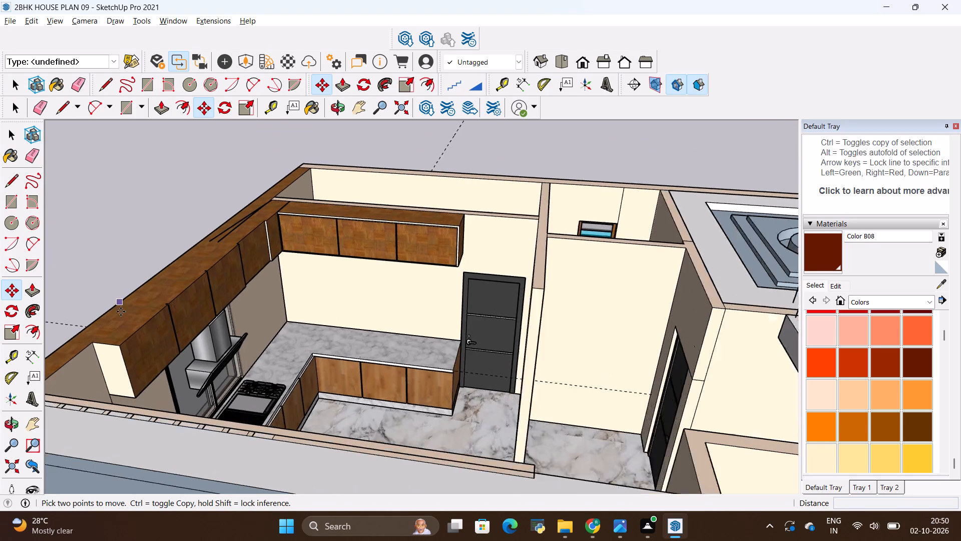
{"action": "scroll", "coordinate": [103, 389], "scroll_direction": "up", "scroll_amount": 8}
{"action": "scroll", "coordinate": [270, 281], "scroll_direction": "down", "scroll_amount": 4}
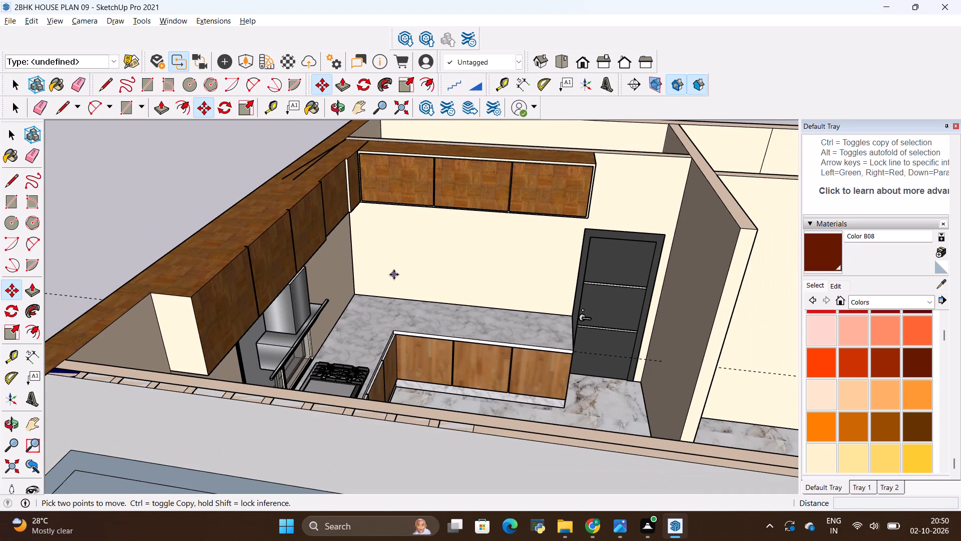
Open the cabinet geometry for editing and Push/Pull the underside of the three-door kitchen wall cabinet beside the door down by 1' 6".
{"action": "middle_click_drag", "start_coordinate": [416, 279], "coordinate": [384, 248]}
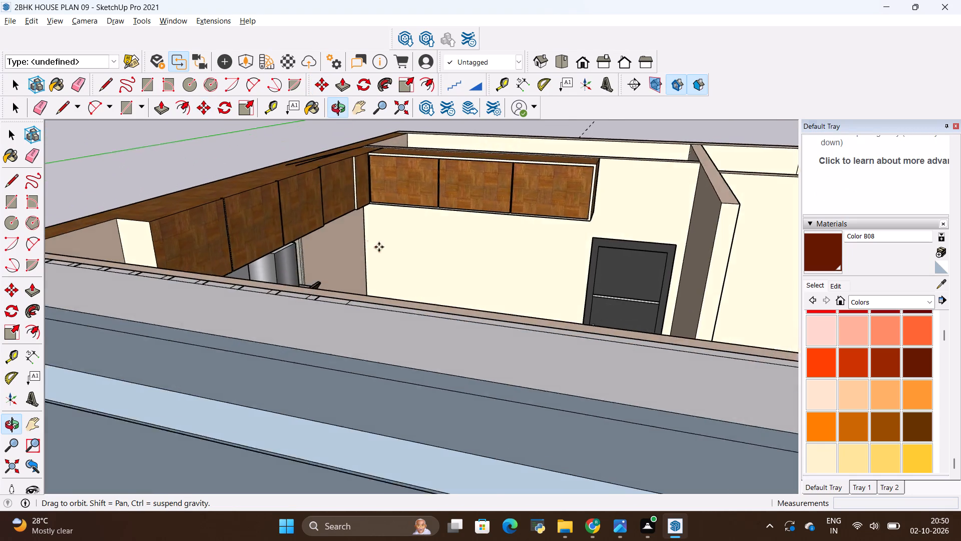
{"action": "scroll", "coordinate": [349, 171], "scroll_direction": "up", "scroll_amount": 3}
{"action": "middle_click_drag", "start_coordinate": [416, 239], "coordinate": [263, 173]}
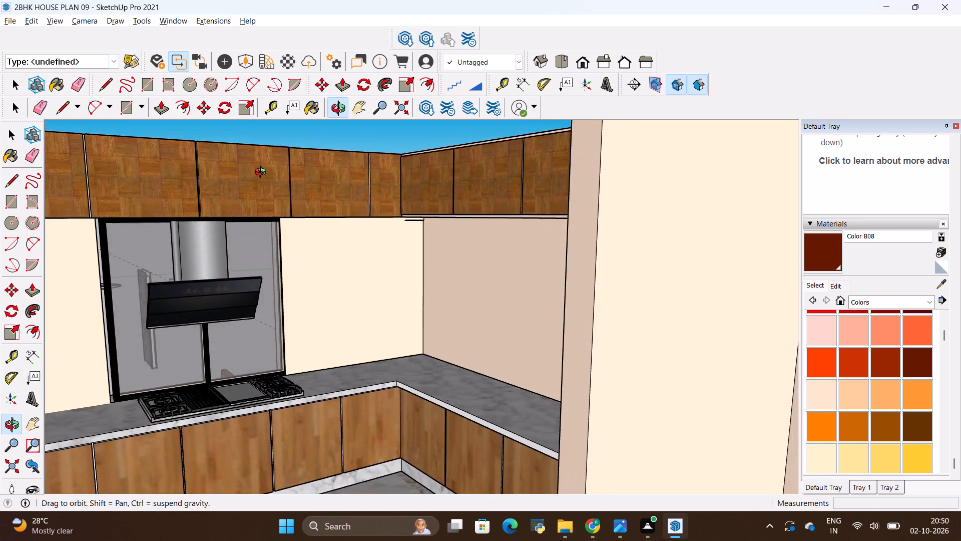
{"action": "middle_click_drag", "start_coordinate": [263, 173], "coordinate": [448, 240]}
{"action": "scroll", "coordinate": [459, 145], "scroll_direction": "up", "scroll_amount": 4}
{"action": "middle_click_drag", "start_coordinate": [487, 220], "coordinate": [486, 156]}
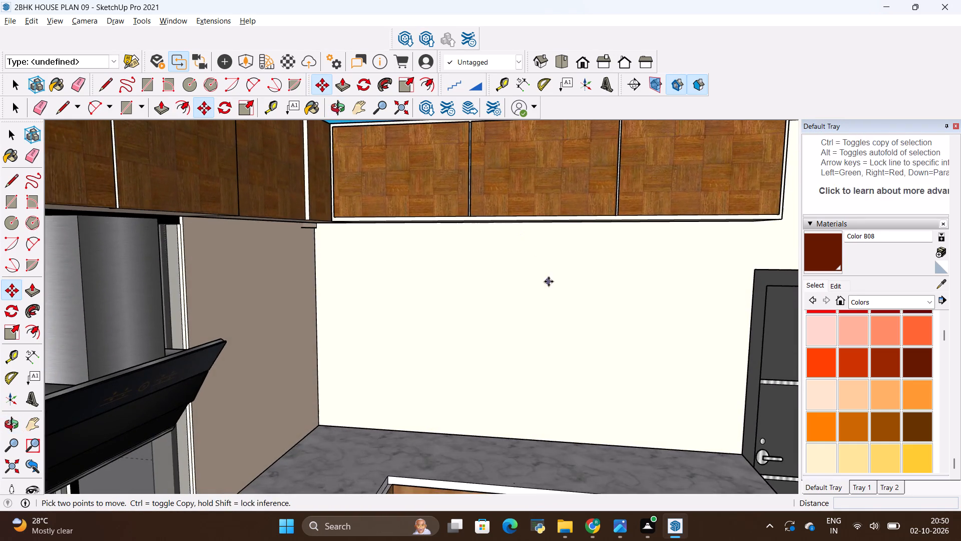
{"action": "middle_click_drag", "start_coordinate": [549, 282], "coordinate": [502, 209]}
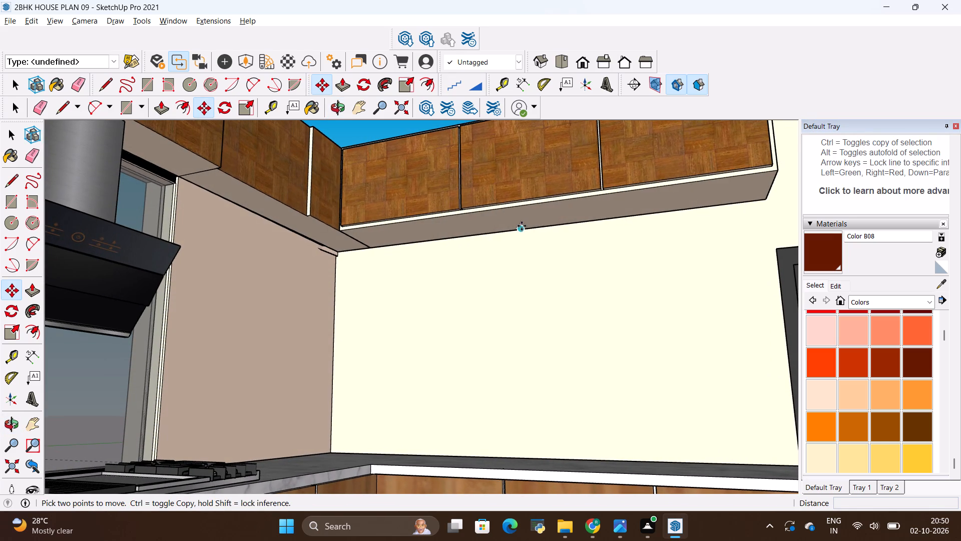
{"action": "key", "text": "p"}
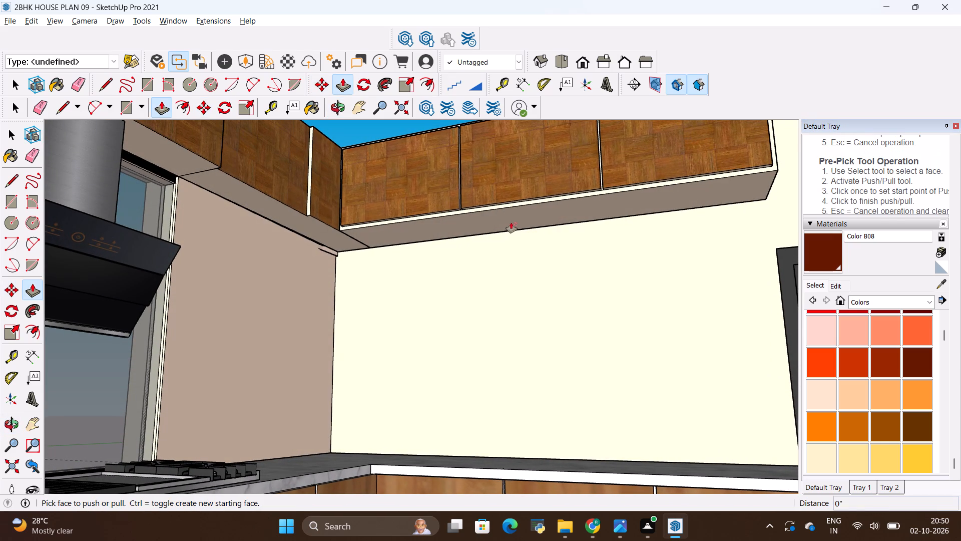
{"action": "key", "text": "space"}
{"action": "double_click", "coordinate": [510, 221]}
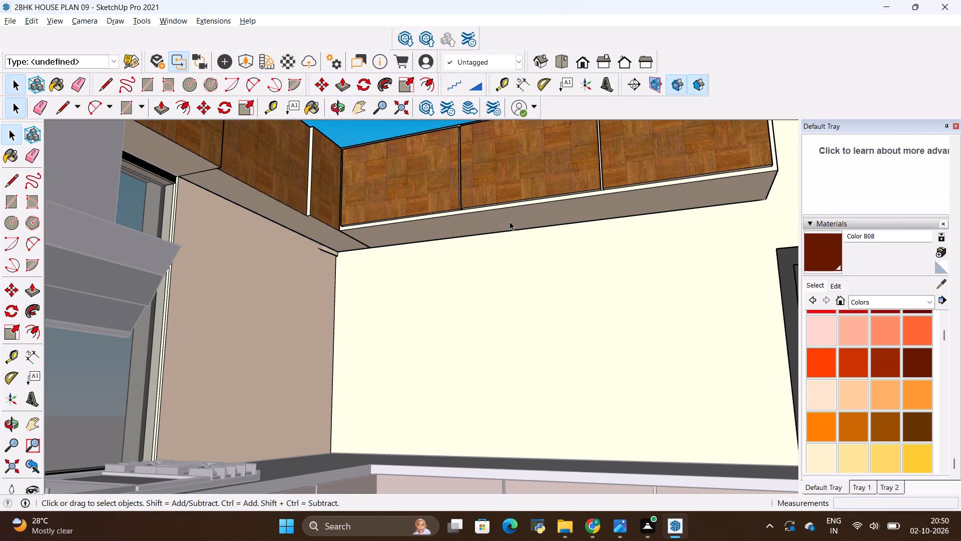
{"action": "key", "text": "p"}
{"action": "left_click", "coordinate": [505, 210]}
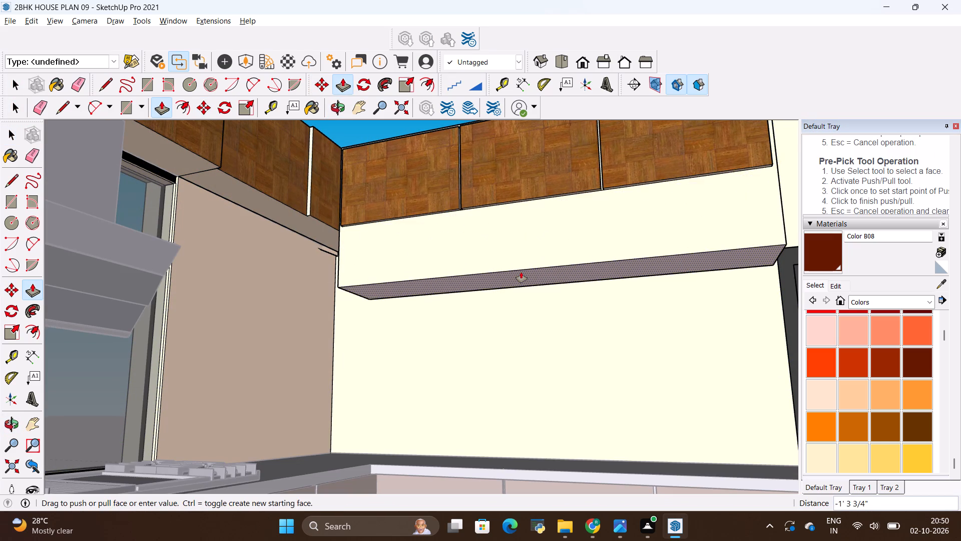
{"action": "middle_click_drag", "start_coordinate": [518, 271], "coordinate": [547, 319]}
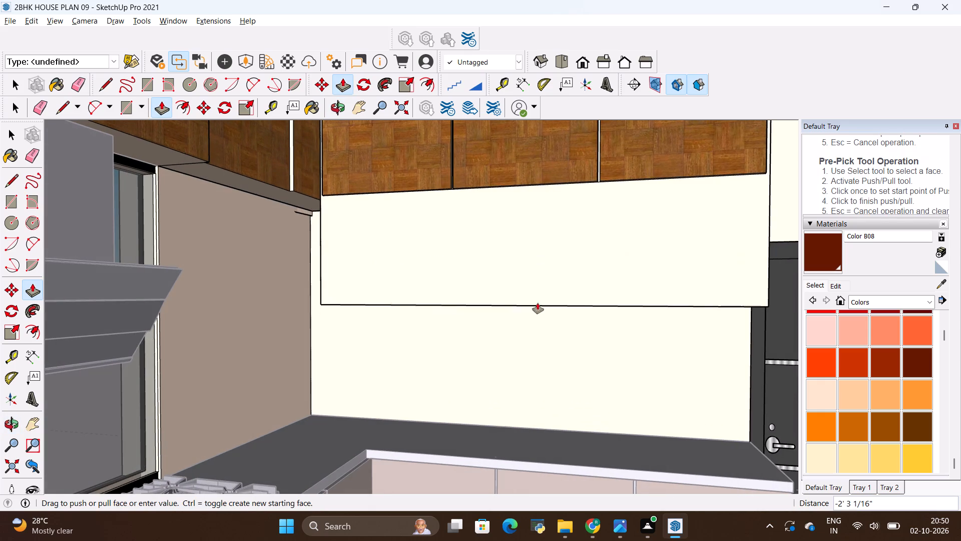
{"action": "key", "text": "BackSpace"}
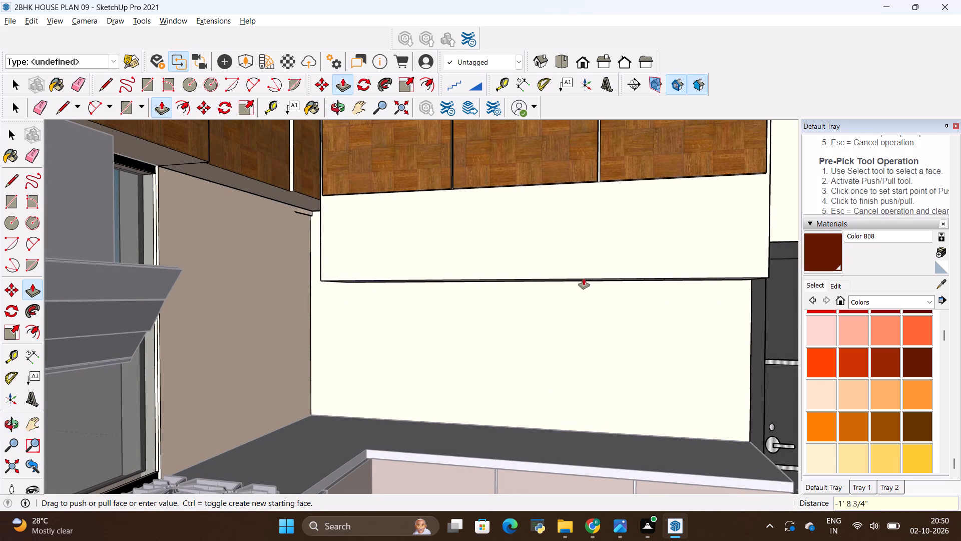
{"action": "scroll", "coordinate": [585, 267], "scroll_direction": "down", "scroll_amount": 4}
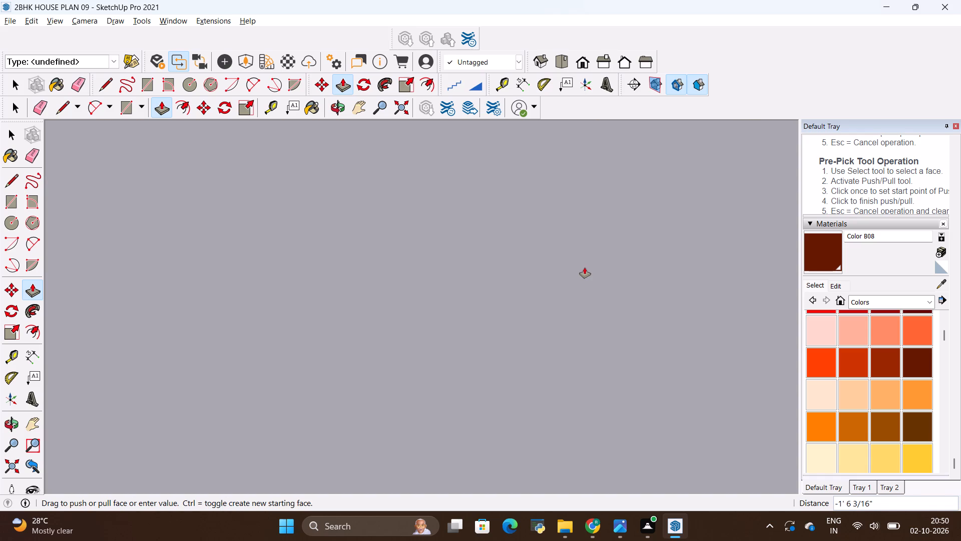
{"action": "scroll", "coordinate": [585, 267], "scroll_direction": "up", "scroll_amount": 7}
{"action": "scroll", "coordinate": [587, 268], "scroll_direction": "down", "scroll_amount": 19}
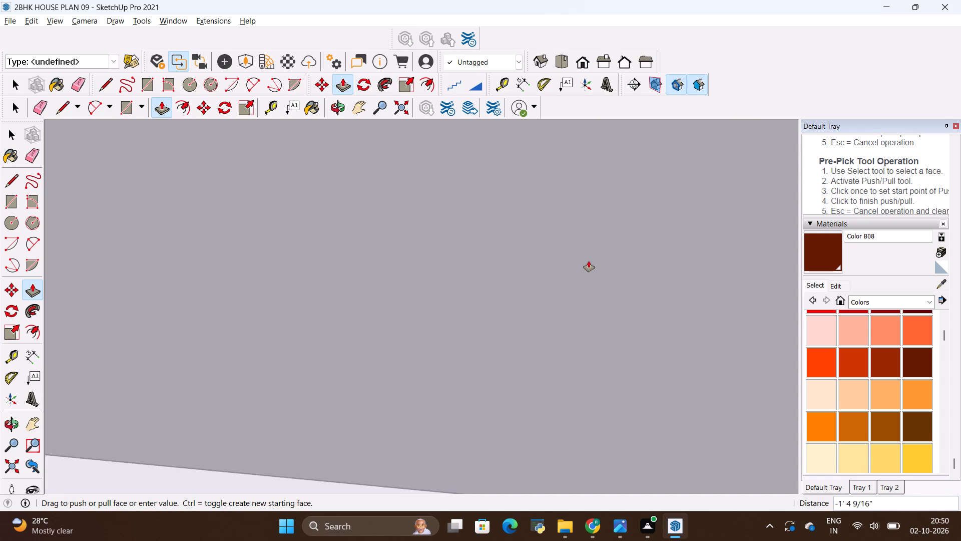
{"action": "scroll", "coordinate": [589, 261], "scroll_direction": "down", "scroll_amount": 15}
{"action": "scroll", "coordinate": [592, 255], "scroll_direction": "down", "scroll_amount": 15}
{"action": "scroll", "coordinate": [593, 251], "scroll_direction": "down", "scroll_amount": 6}
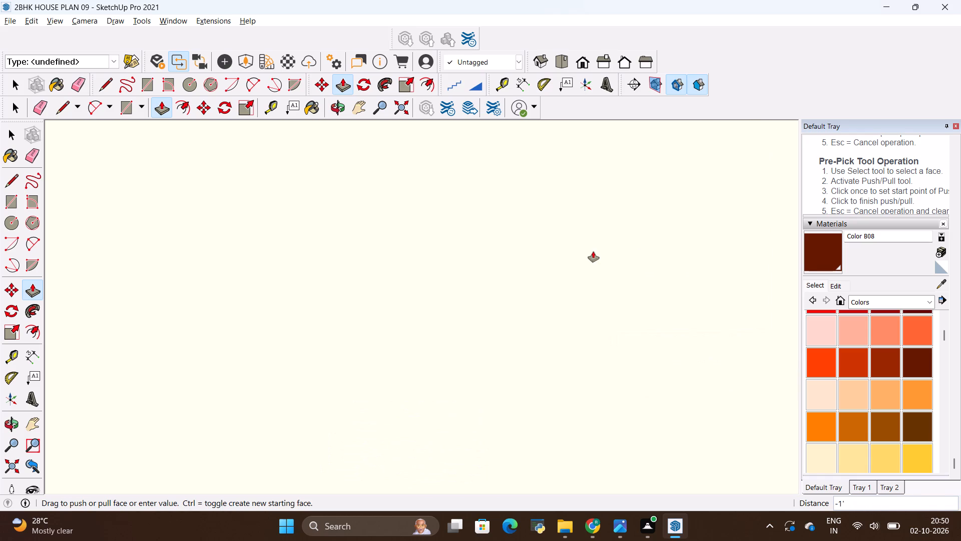
{"action": "scroll", "coordinate": [593, 249], "scroll_direction": "down", "scroll_amount": 20}
{"action": "scroll", "coordinate": [593, 249], "scroll_direction": "down", "scroll_amount": 20}
{"action": "scroll", "coordinate": [593, 249], "scroll_direction": "down", "scroll_amount": 5}
{"action": "scroll", "coordinate": [594, 247], "scroll_direction": "down", "scroll_amount": 20}
{"action": "scroll", "coordinate": [594, 247], "scroll_direction": "down", "scroll_amount": 20}
{"action": "scroll", "coordinate": [594, 247], "scroll_direction": "down", "scroll_amount": 8}
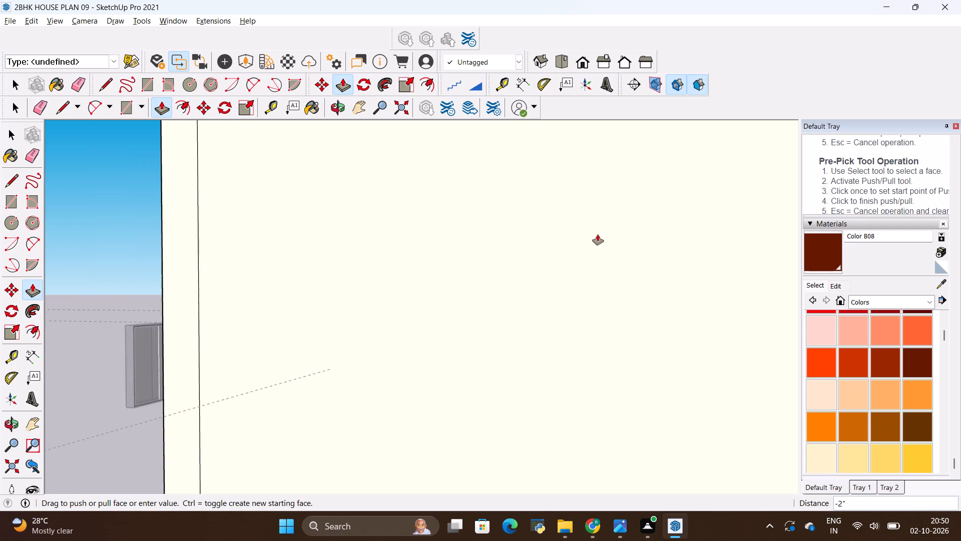
{"action": "scroll", "coordinate": [598, 234], "scroll_direction": "down", "scroll_amount": 8}
{"action": "middle_click_drag", "start_coordinate": [599, 231], "coordinate": [593, 377]}
{"action": "middle_click_drag", "start_coordinate": [577, 317], "coordinate": [577, 317]}
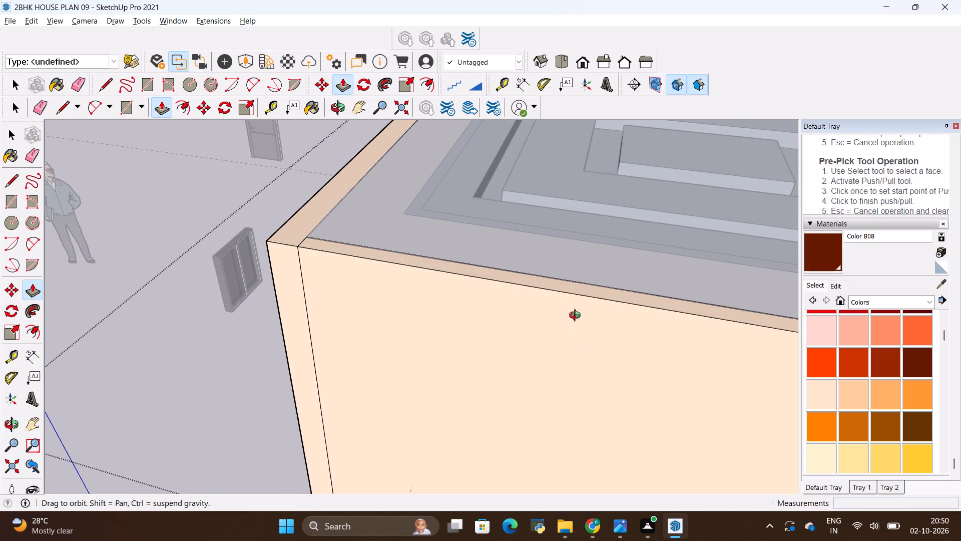
{"action": "middle_click_drag", "start_coordinate": [577, 317], "coordinate": [512, 409]}
{"action": "scroll", "coordinate": [509, 382], "scroll_direction": "down", "scroll_amount": 20}
{"action": "scroll", "coordinate": [509, 382], "scroll_direction": "down", "scroll_amount": 6}
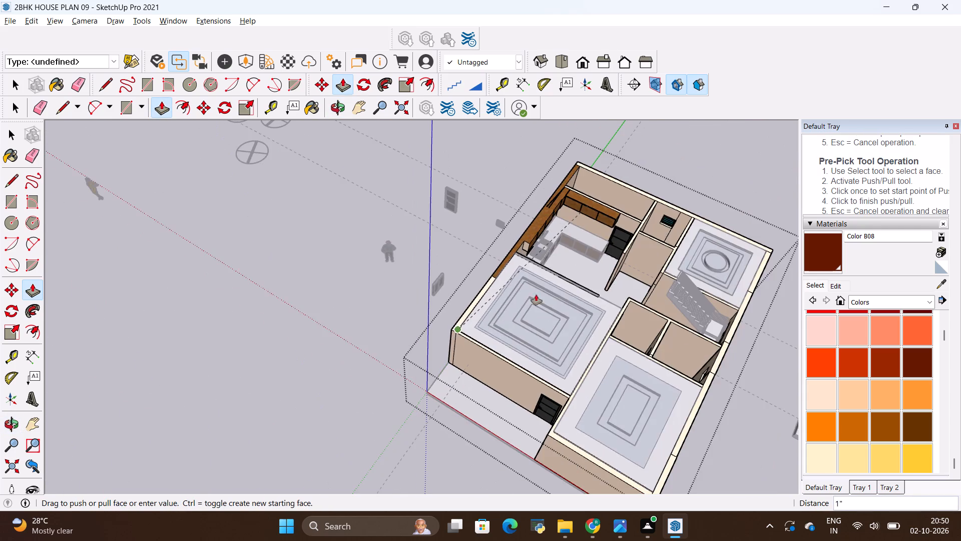
{"action": "scroll", "coordinate": [595, 181], "scroll_direction": "up", "scroll_amount": 14}
{"action": "middle_click_drag", "start_coordinate": [590, 248], "coordinate": [639, 148]}
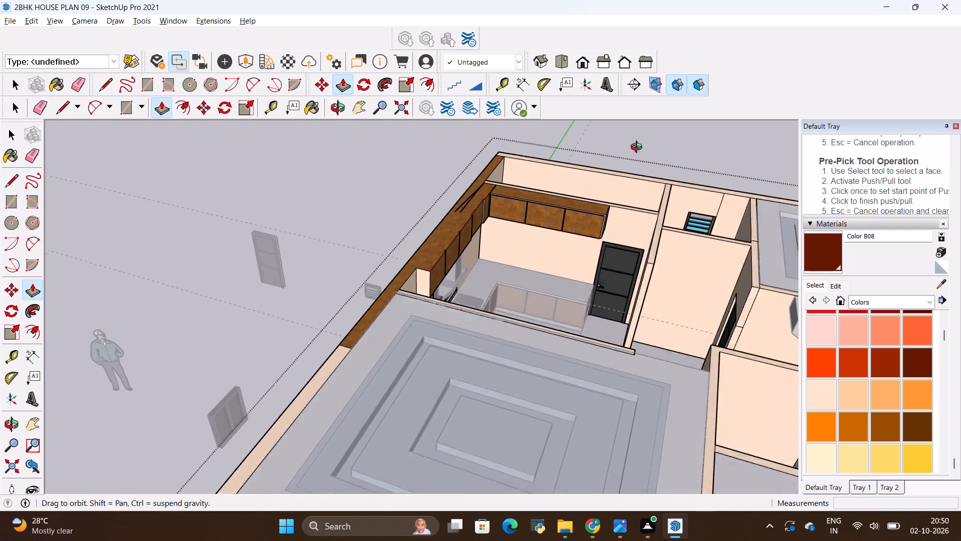
{"action": "middle_click_drag", "start_coordinate": [639, 148], "coordinate": [642, 137]}
{"action": "scroll", "coordinate": [582, 199], "scroll_direction": "up", "scroll_amount": 9}
{"action": "middle_click_drag", "start_coordinate": [573, 234], "coordinate": [568, 171]}
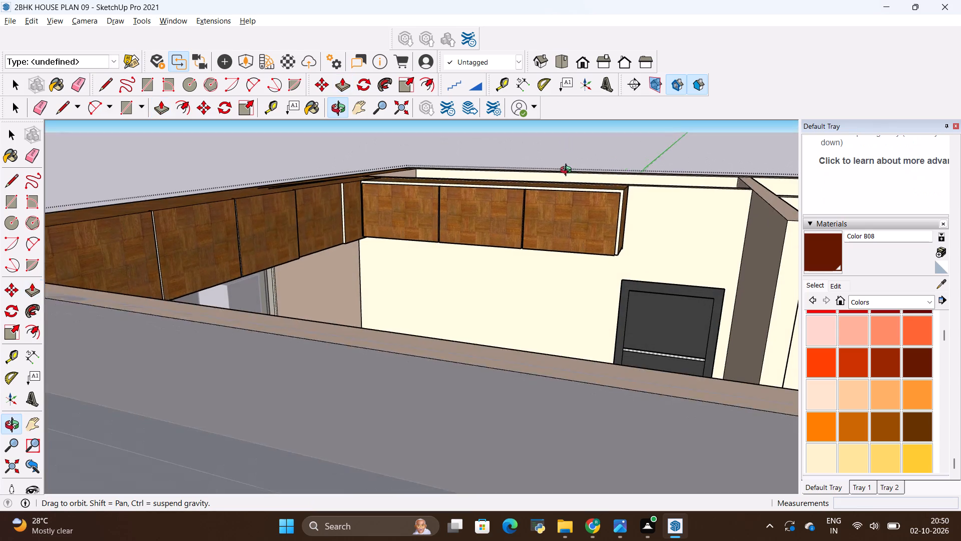
{"action": "middle_click_drag", "start_coordinate": [568, 171], "coordinate": [558, 189]}
{"action": "scroll", "coordinate": [543, 201], "scroll_direction": "up", "scroll_amount": 4}
{"action": "middle_click_drag", "start_coordinate": [536, 315], "coordinate": [542, 294]}
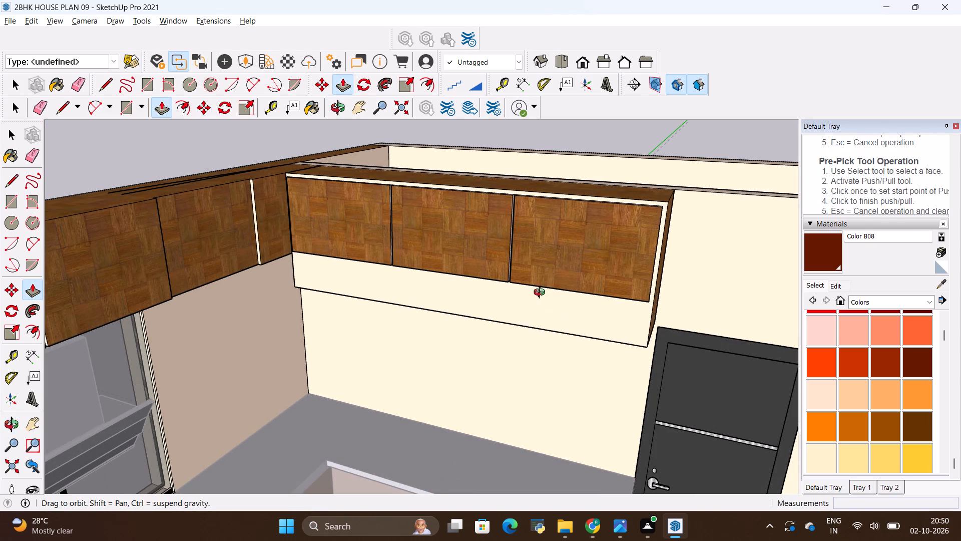
{"action": "middle_click_drag", "start_coordinate": [542, 294], "coordinate": [549, 257]}
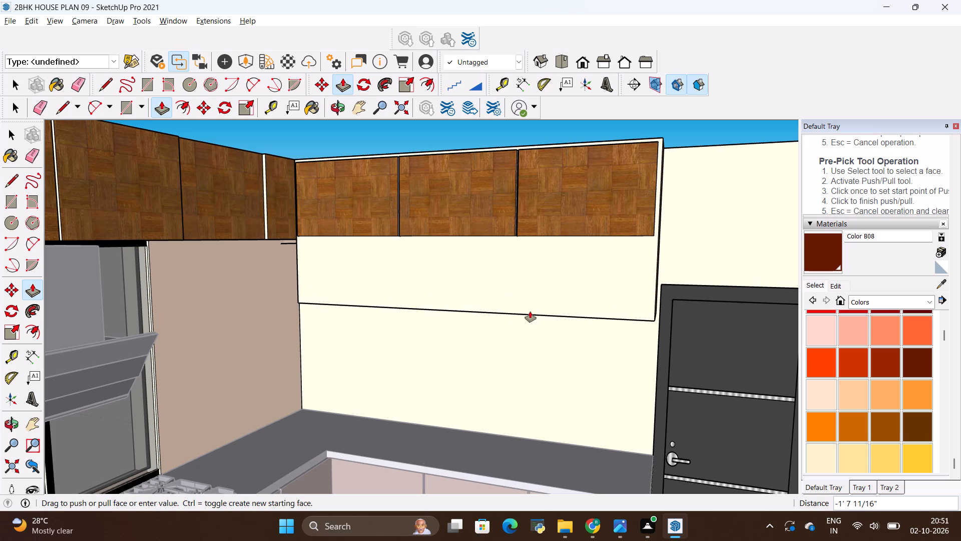
{"action": "key", "text": "BackSpace"}
{"action": "type", "text": "1'6"}
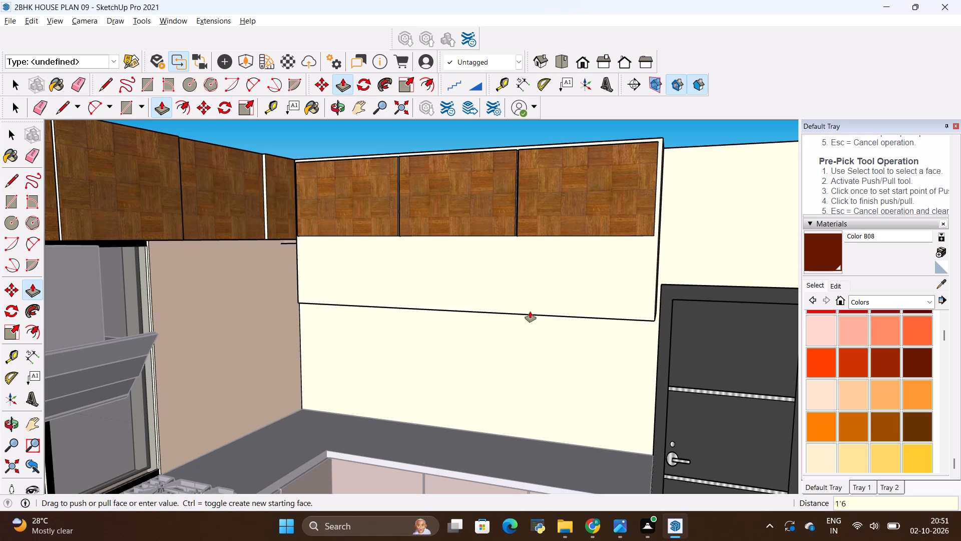
{"action": "key", "text": "shift+quotedbl"}
{"action": "key", "text": "Return"}
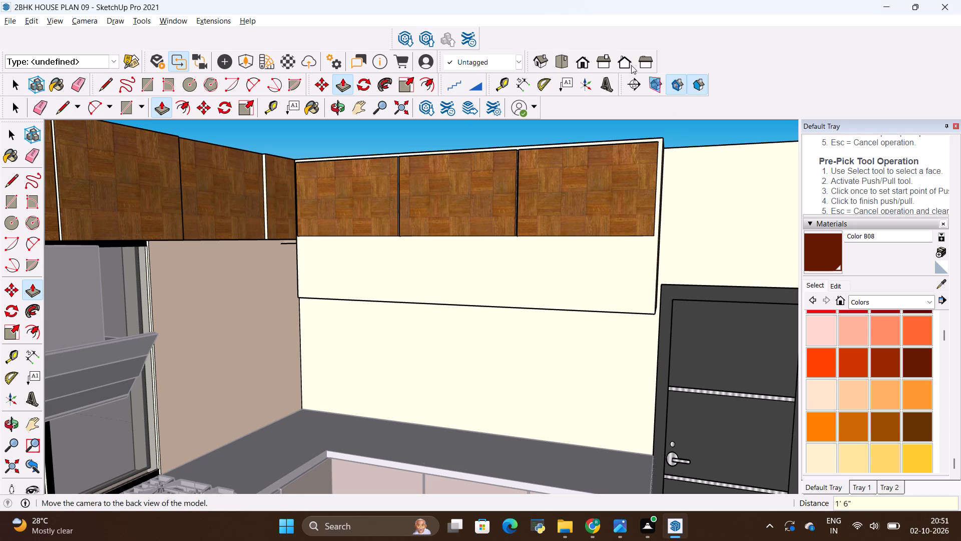
Draw a line across the extended wall cabinet's front face level with the bottom of the doors, reaching both side edges.
{"action": "scroll", "coordinate": [473, 259], "scroll_direction": "up", "scroll_amount": 1}
{"action": "middle_click_drag", "start_coordinate": [473, 259], "coordinate": [522, 201]}
{"action": "scroll", "coordinate": [332, 226], "scroll_direction": "up", "scroll_amount": 12}
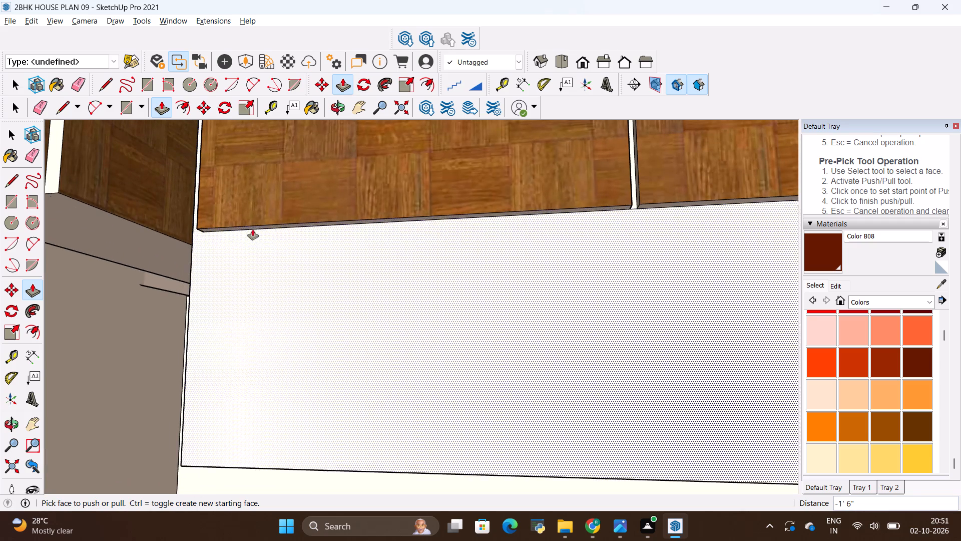
{"action": "scroll", "coordinate": [193, 224], "scroll_direction": "up", "scroll_amount": 7}
{"action": "key", "text": "l"}
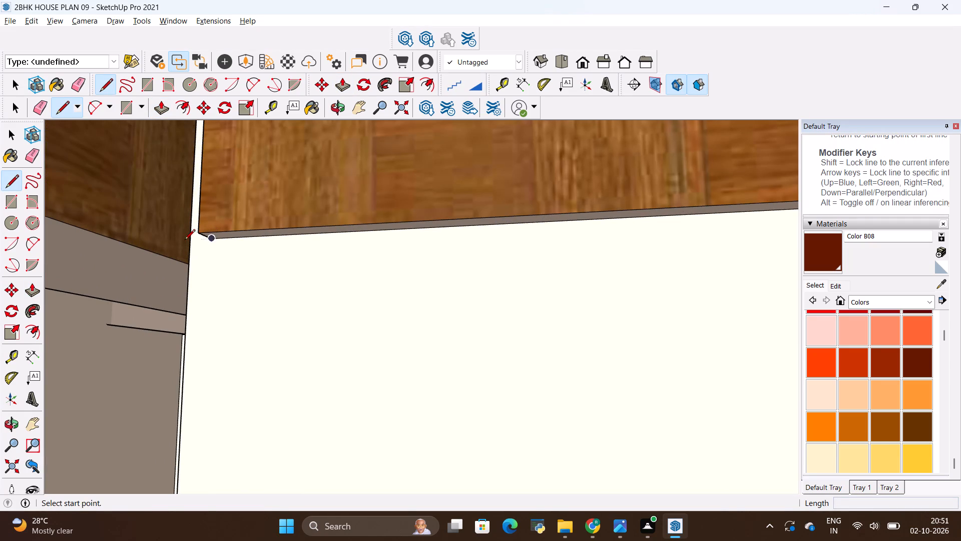
{"action": "left_click", "coordinate": [207, 243]}
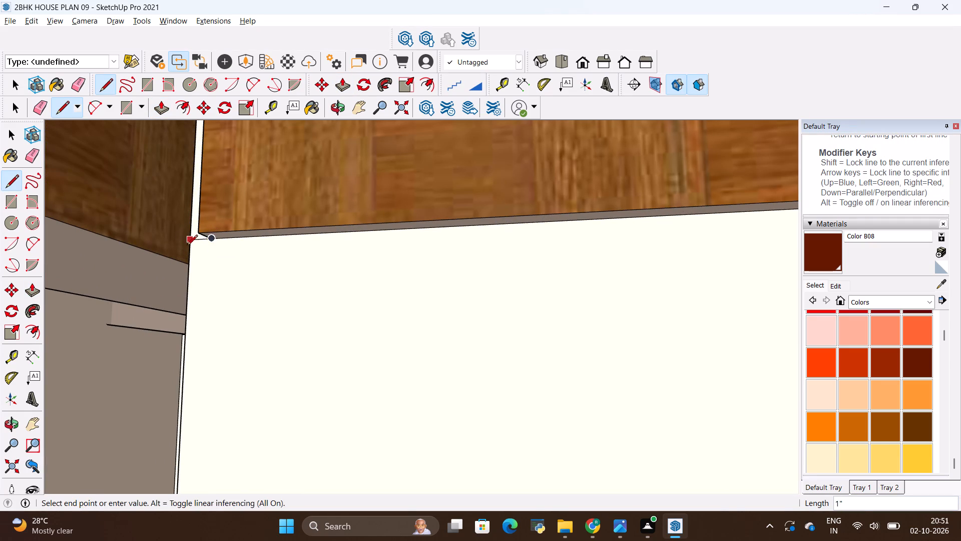
{"action": "left_click", "coordinate": [186, 246]}
{"action": "scroll", "coordinate": [203, 253], "scroll_direction": "down", "scroll_amount": 15}
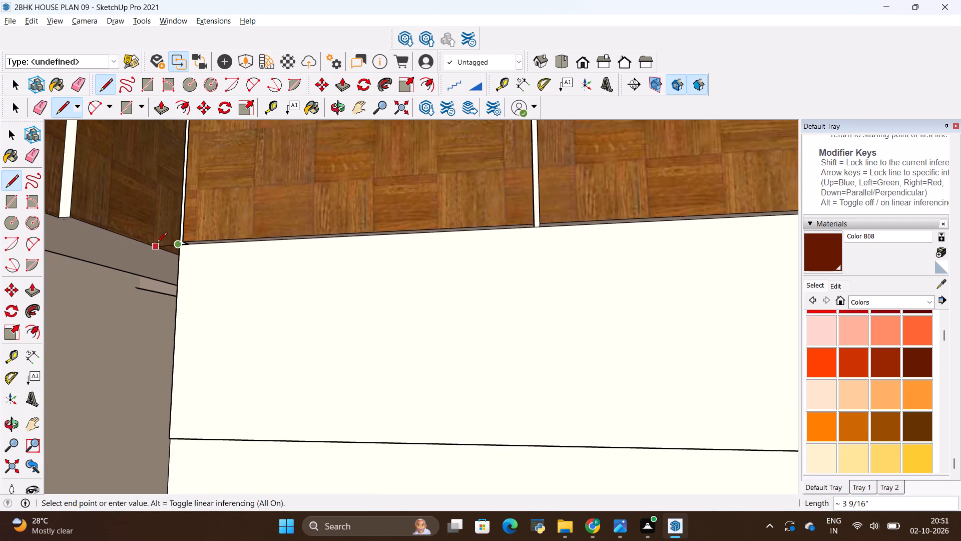
{"action": "scroll", "coordinate": [157, 243], "scroll_direction": "down", "scroll_amount": 3}
{"action": "middle_click_drag", "start_coordinate": [623, 279], "coordinate": [428, 255], "text": "shift"}
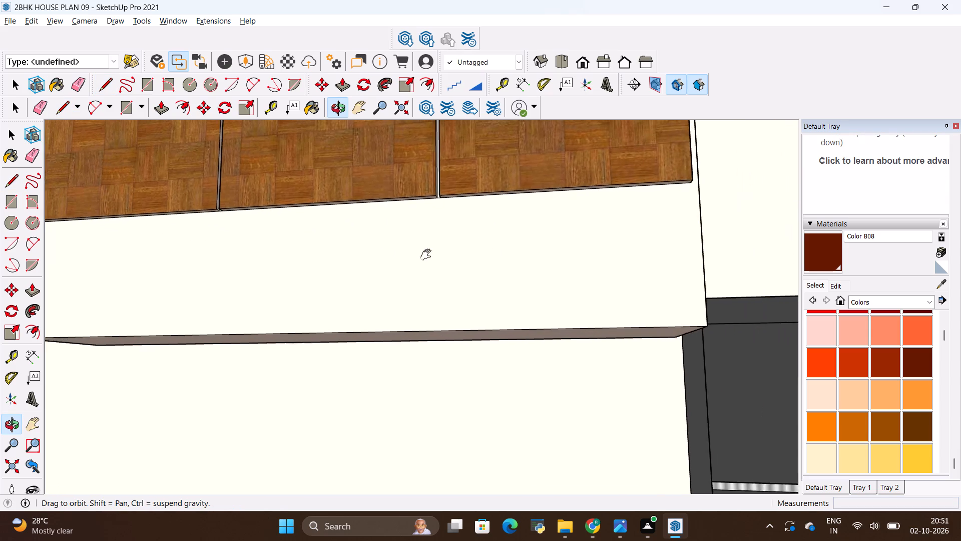
{"action": "middle_click_drag", "start_coordinate": [428, 255], "coordinate": [386, 258], "text": "shift"}
{"action": "left_click", "coordinate": [628, 188]}
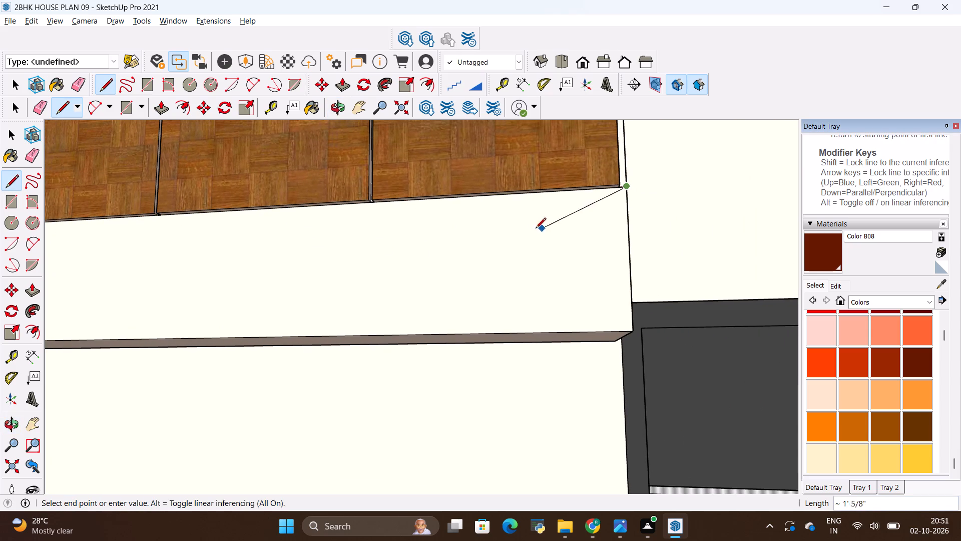
{"action": "key", "text": "Escape"}
{"action": "key", "text": "Escape"}
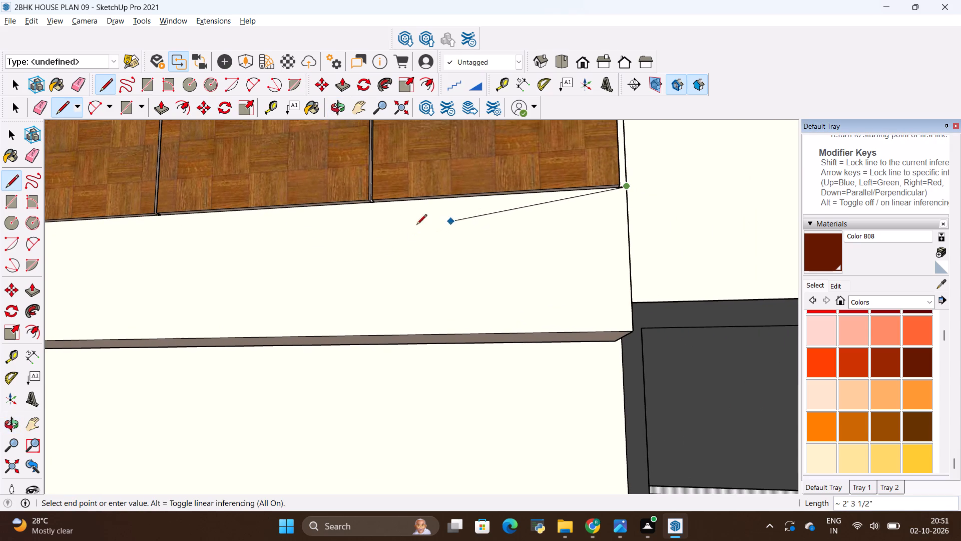
{"action": "scroll", "coordinate": [403, 202], "scroll_direction": "up", "scroll_amount": 5}
{"action": "middle_click_drag", "start_coordinate": [406, 201], "coordinate": [448, 155]}
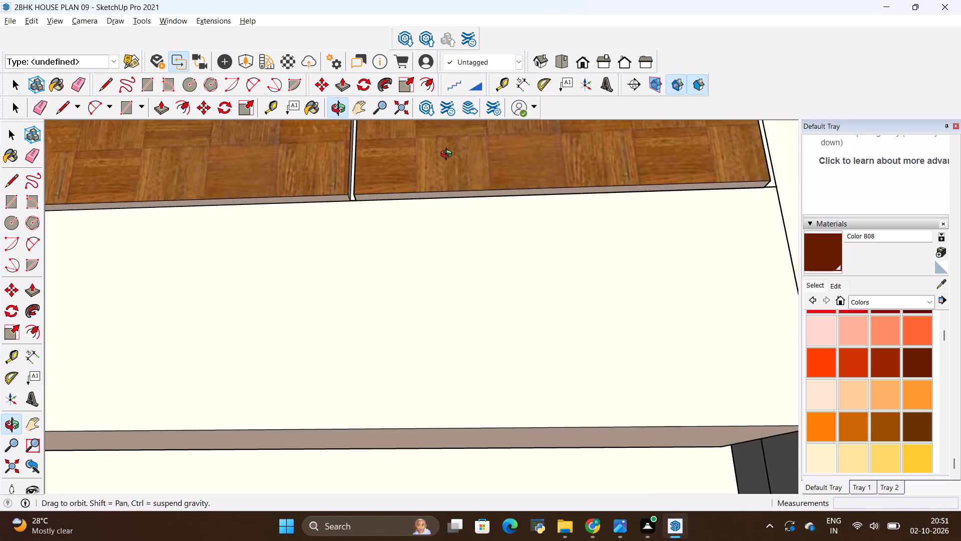
{"action": "middle_click_drag", "start_coordinate": [448, 155], "coordinate": [458, 238]}
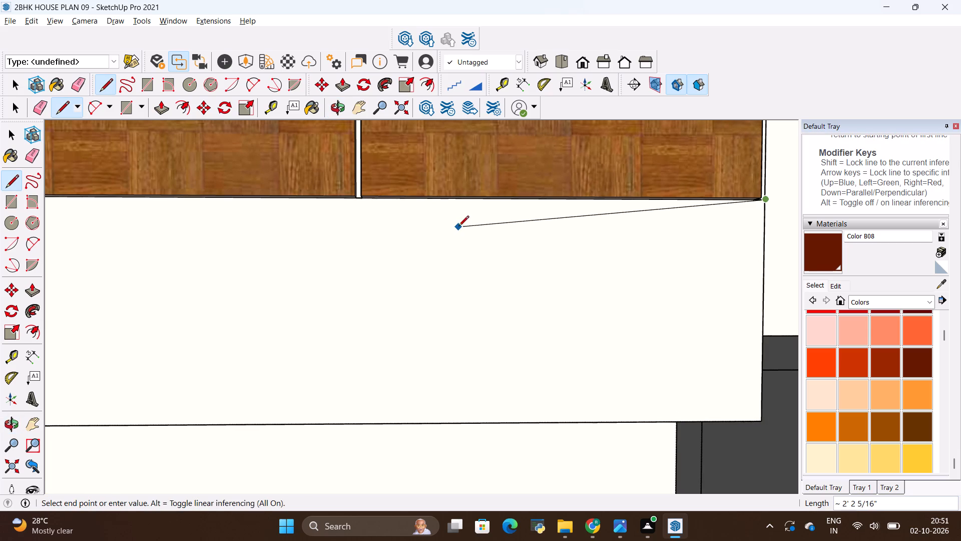
{"action": "middle_click_drag", "start_coordinate": [458, 224], "coordinate": [492, 392], "text": "shift"}
{"action": "scroll", "coordinate": [482, 384], "scroll_direction": "down", "scroll_amount": 2}
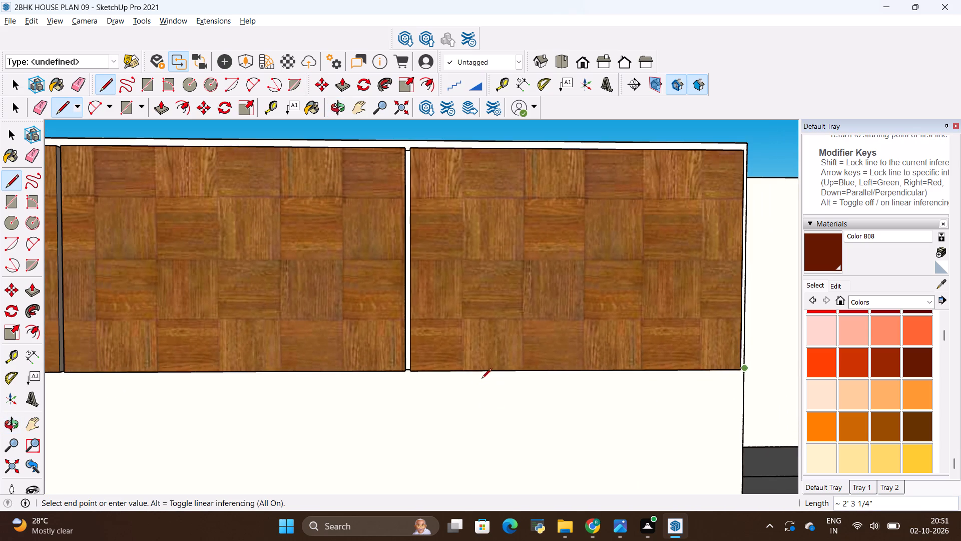
{"action": "scroll", "coordinate": [472, 376], "scroll_direction": "down", "scroll_amount": 2}
{"action": "middle_click_drag", "start_coordinate": [451, 415], "coordinate": [525, 342], "text": "shift"}
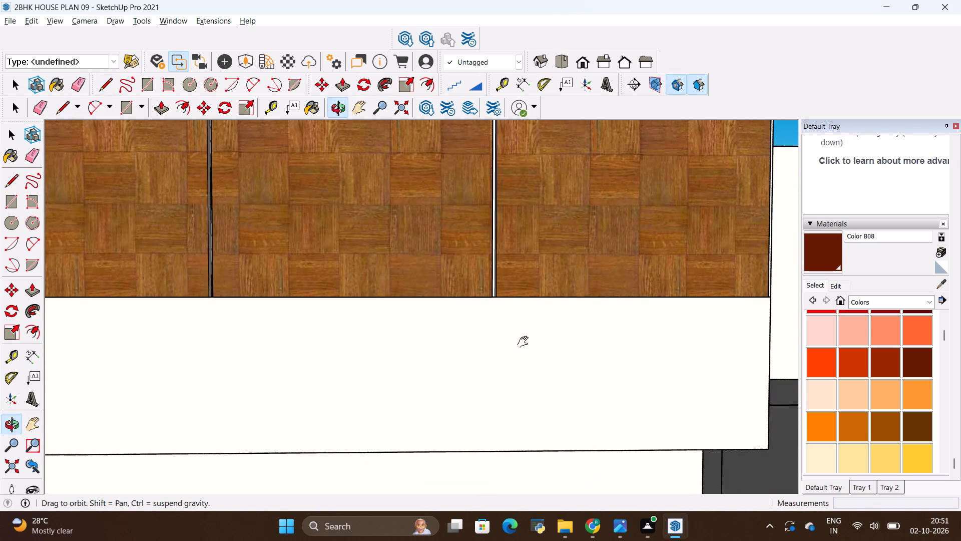
{"action": "middle_click_drag", "start_coordinate": [525, 342], "coordinate": [528, 360], "text": "shift"}
{"action": "scroll", "coordinate": [517, 354], "scroll_direction": "down", "scroll_amount": 1}
{"action": "middle_click_drag", "start_coordinate": [352, 365], "coordinate": [388, 354], "text": "shift"}
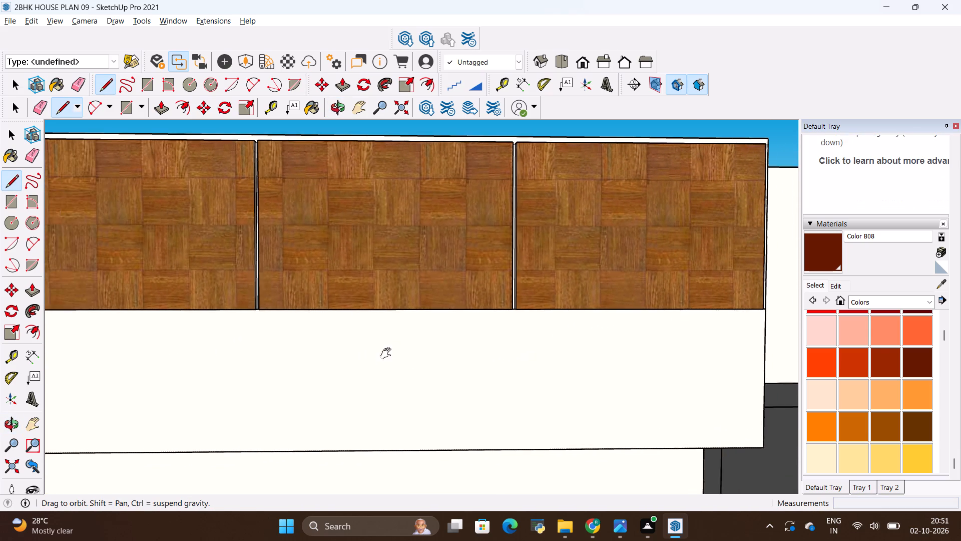
{"action": "middle_click_drag", "start_coordinate": [388, 354], "coordinate": [470, 353], "text": "shift"}
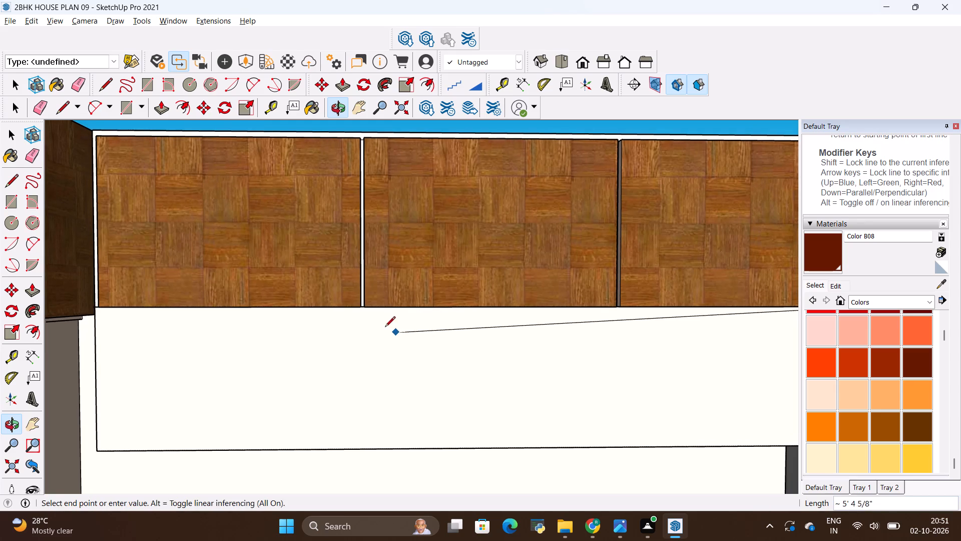
{"action": "scroll", "coordinate": [385, 326], "scroll_direction": "up", "scroll_amount": 4}
{"action": "scroll", "coordinate": [343, 314], "scroll_direction": "up", "scroll_amount": 1}
{"action": "middle_click_drag", "start_coordinate": [343, 314], "coordinate": [364, 204]}
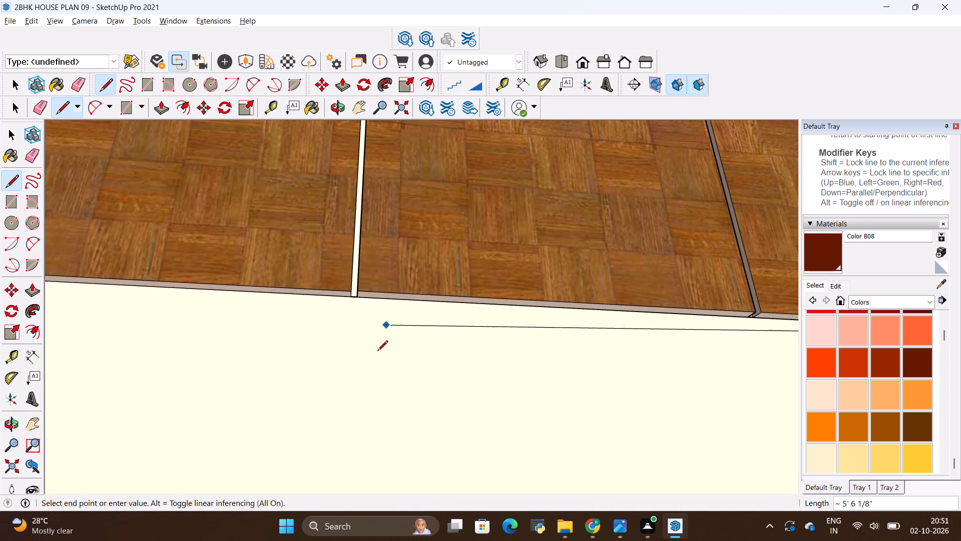
{"action": "key", "text": "Escape"}
Select the connected edge segments along the bottom of the cabinet doors and the gap between them, and copy them 2" straight down.
{"action": "scroll", "coordinate": [346, 314], "scroll_direction": "up", "scroll_amount": 3}
{"action": "key", "text": "space"}
{"action": "scroll", "coordinate": [355, 297], "scroll_direction": "up", "scroll_amount": 3}
{"action": "left_click", "coordinate": [355, 285]}
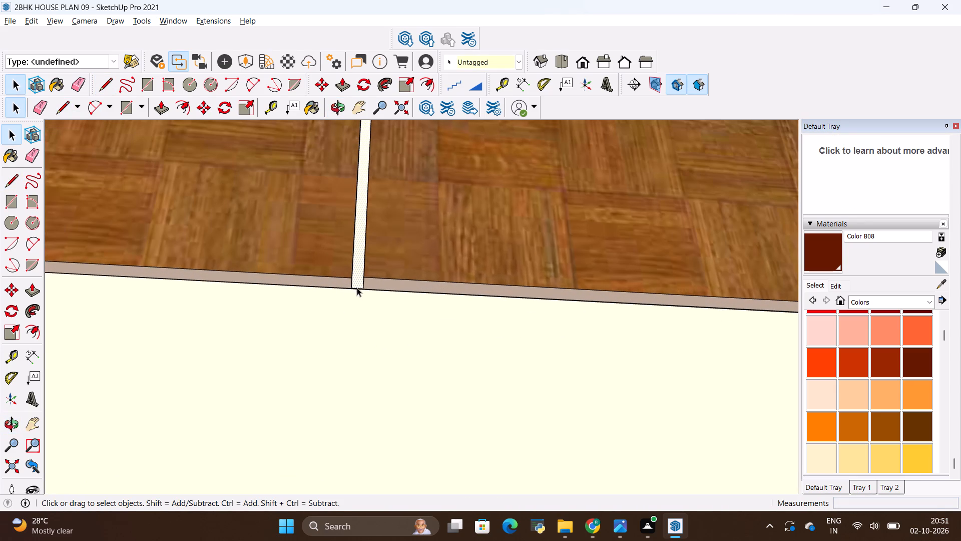
{"action": "left_click", "coordinate": [359, 289]}
{"action": "scroll", "coordinate": [358, 287], "scroll_direction": "up", "scroll_amount": 9}
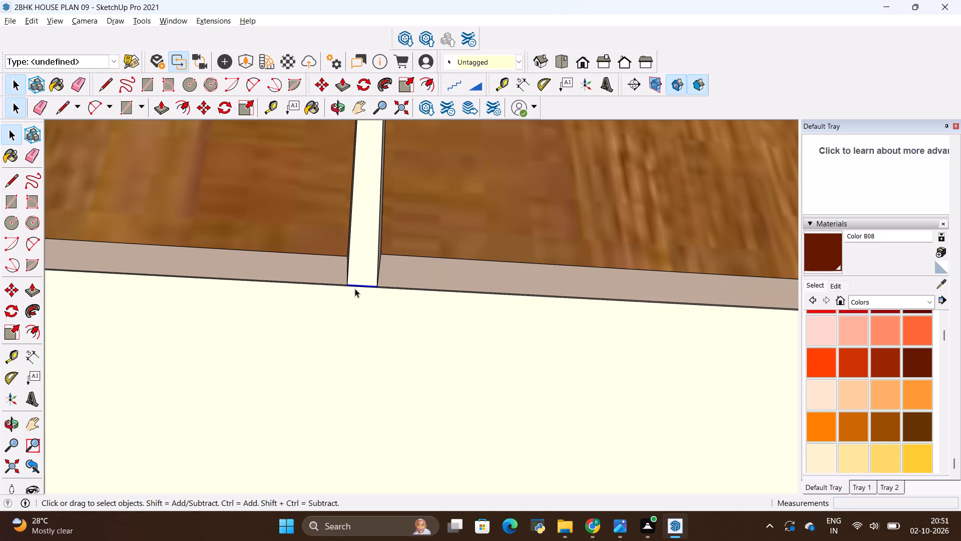
{"action": "double_click", "coordinate": [364, 284]}
{"action": "left_click", "coordinate": [364, 284]}
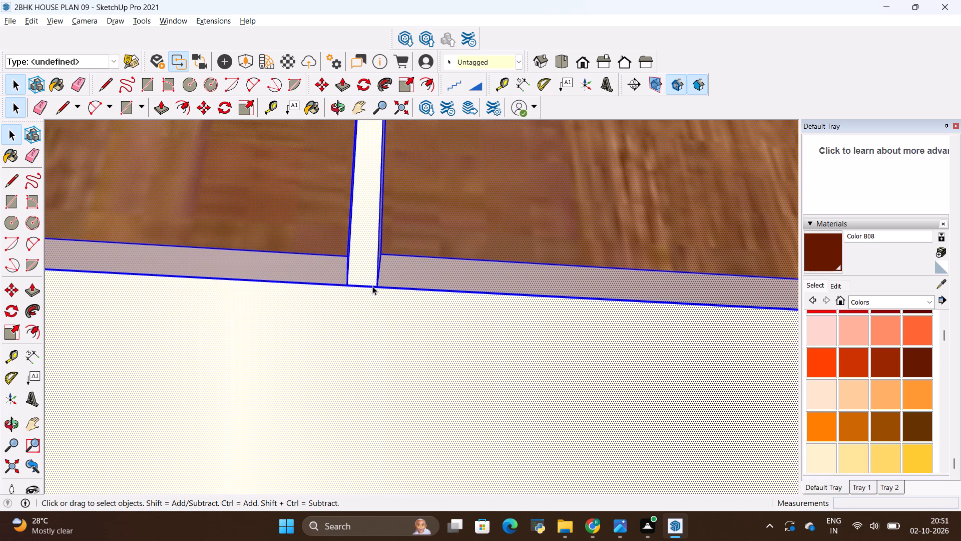
{"action": "left_click", "coordinate": [355, 313]}
{"action": "left_click", "coordinate": [363, 285]}
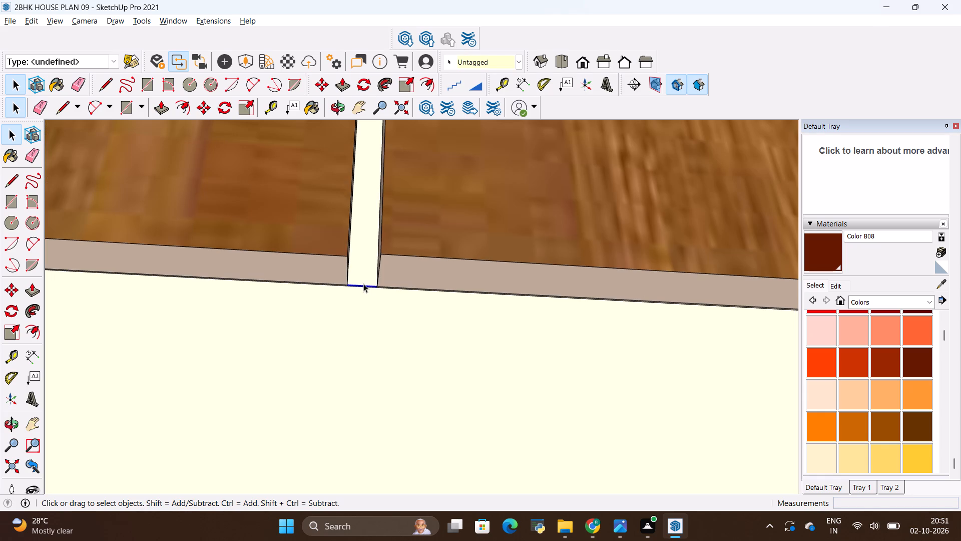
{"action": "left_click", "coordinate": [388, 288], "text": "ctrl"}
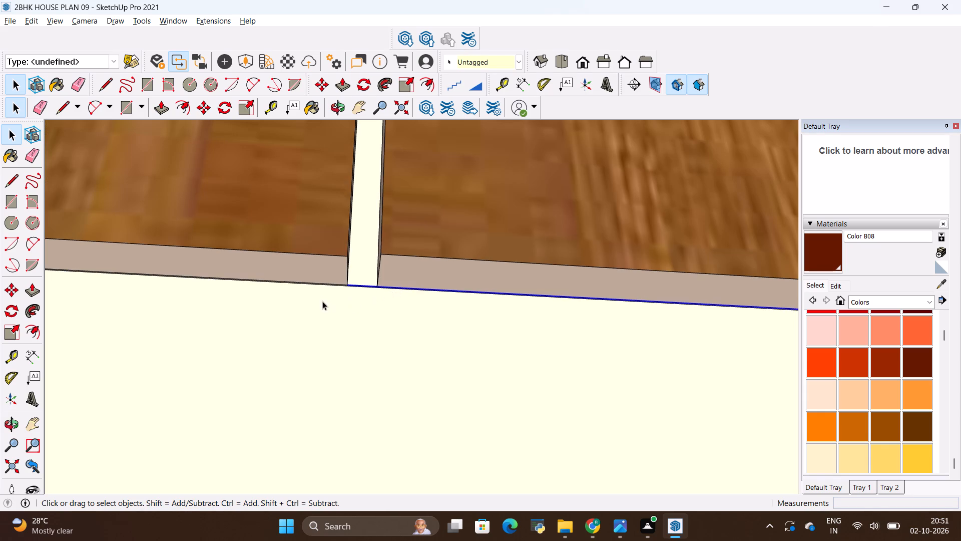
{"action": "left_click", "coordinate": [319, 285], "text": "ctrl"}
{"action": "scroll", "coordinate": [397, 313], "scroll_direction": "down", "scroll_amount": 1, "text": "ctrl"}
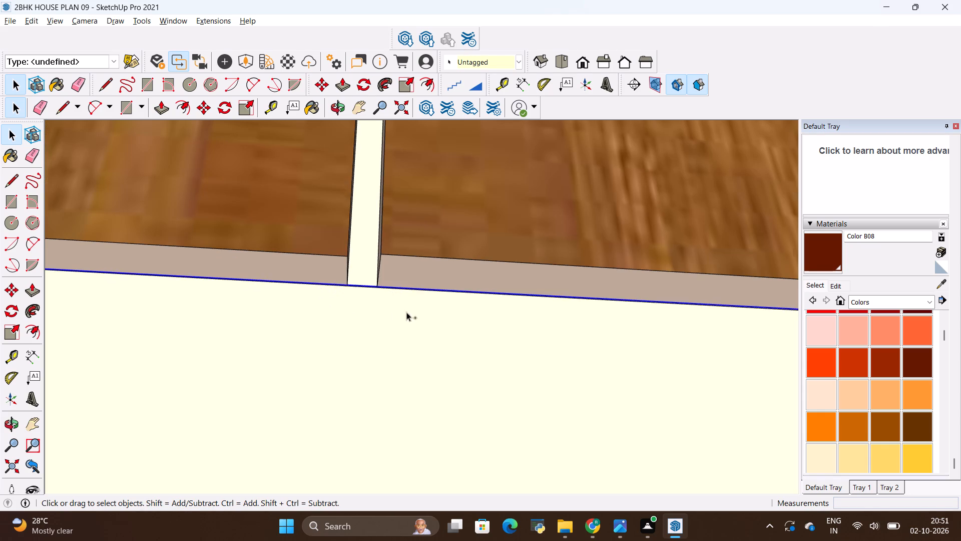
{"action": "scroll", "coordinate": [406, 312], "scroll_direction": "down", "scroll_amount": 3, "text": "ctrl"}
{"action": "middle_click_drag", "start_coordinate": [216, 316], "coordinate": [527, 353], "text": "shift"}
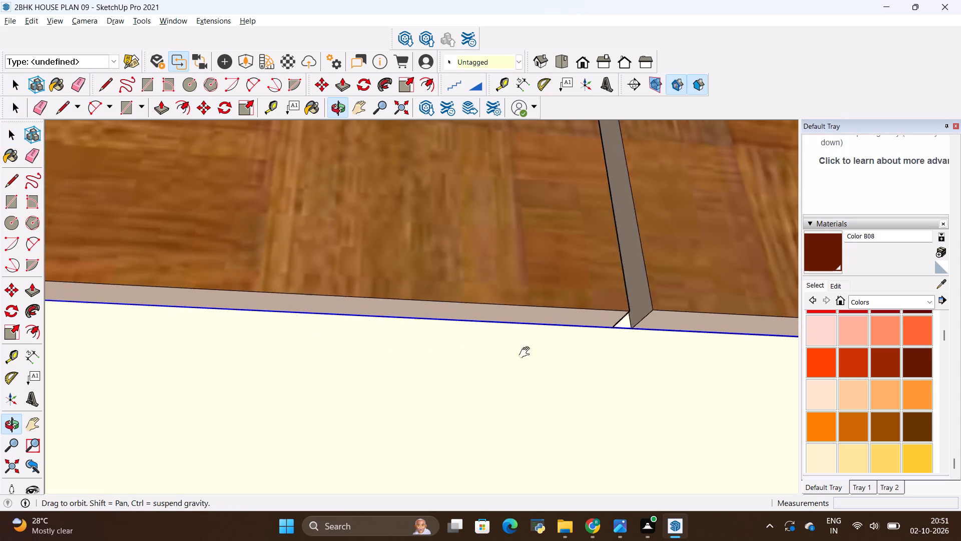
{"action": "middle_click_drag", "start_coordinate": [527, 353], "coordinate": [725, 343], "text": "shift"}
{"action": "middle_click_drag", "start_coordinate": [171, 346], "coordinate": [766, 371], "text": "shift"}
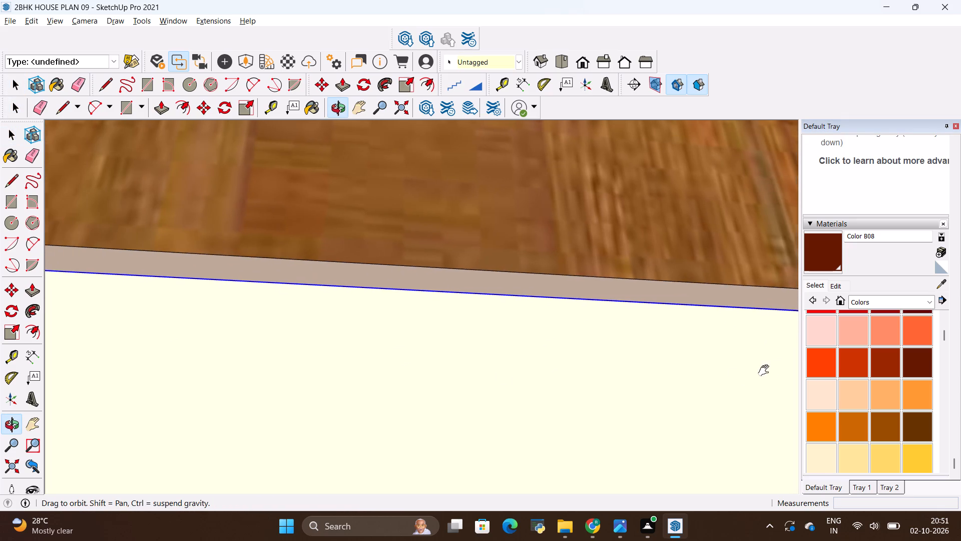
{"action": "middle_click_drag", "start_coordinate": [766, 371], "coordinate": [765, 371], "text": "shift"}
{"action": "middle_click_drag", "start_coordinate": [278, 364], "coordinate": [293, 349], "text": "shift"}
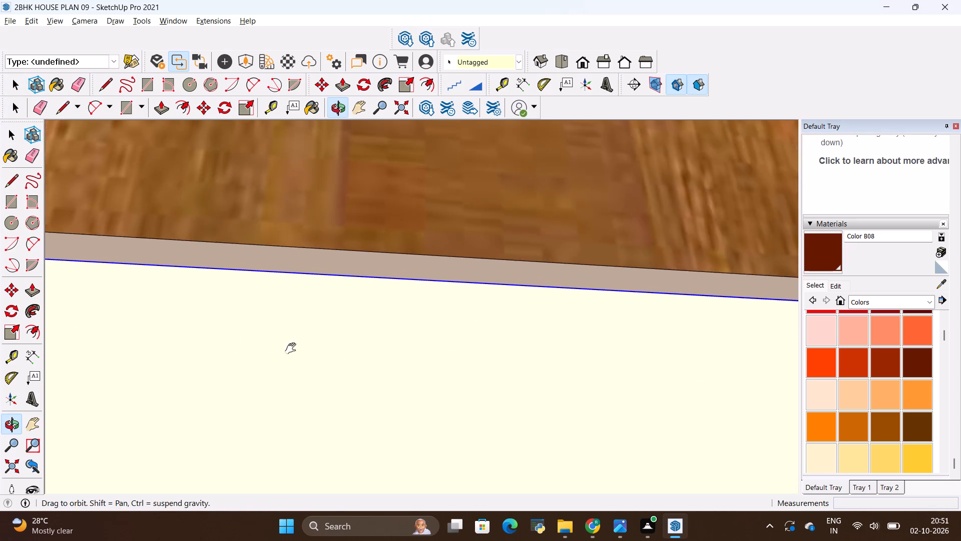
{"action": "middle_click_drag", "start_coordinate": [293, 349], "coordinate": [100, 335], "text": "shift"}
{"action": "middle_click_drag", "start_coordinate": [576, 355], "coordinate": [147, 305], "text": "shift"}
{"action": "middle_click_drag", "start_coordinate": [582, 331], "coordinate": [229, 336], "text": "shift"}
{"action": "middle_click_drag", "start_coordinate": [609, 342], "coordinate": [526, 333], "text": "shift"}
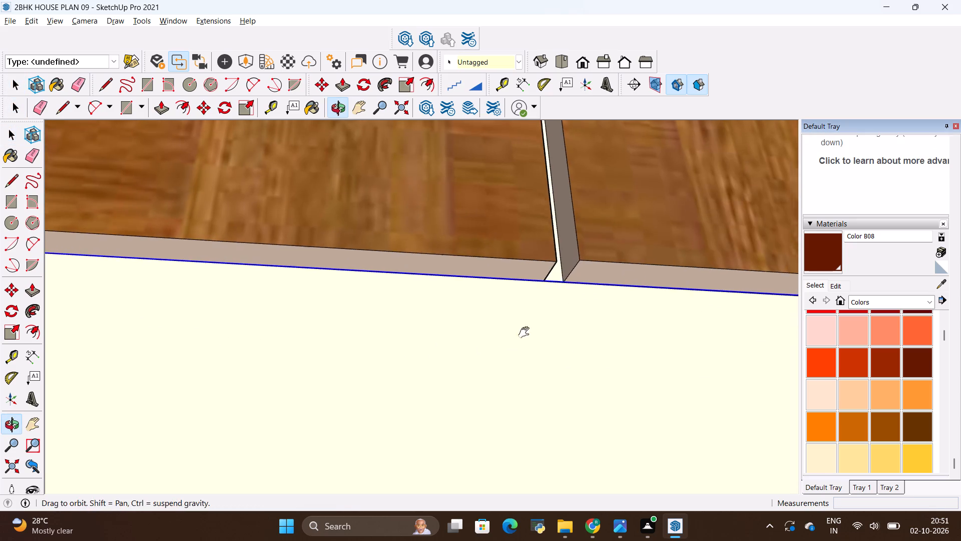
{"action": "middle_click_drag", "start_coordinate": [526, 333], "coordinate": [251, 314], "text": "shift"}
{"action": "middle_click_drag", "start_coordinate": [631, 323], "coordinate": [724, 318], "text": "shift"}
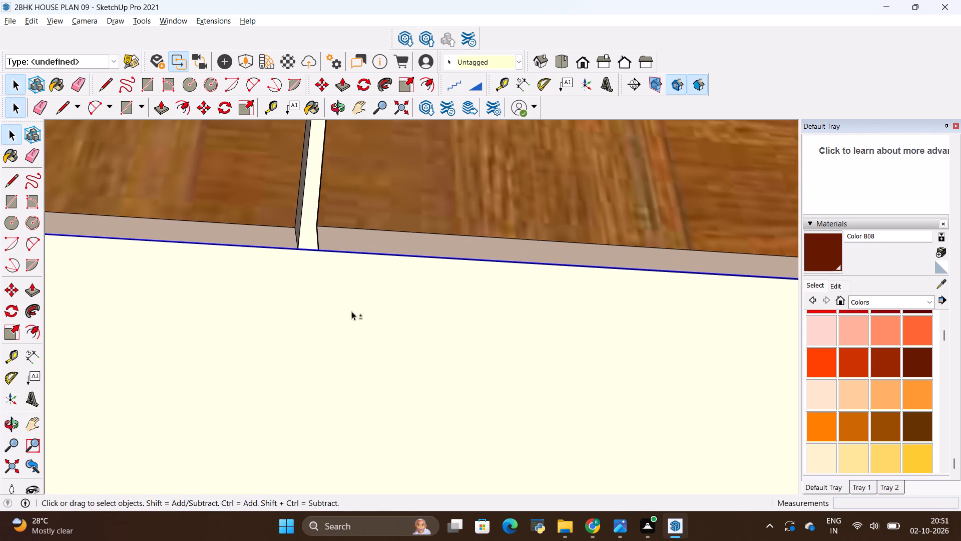
{"action": "middle_click_drag", "start_coordinate": [323, 304], "coordinate": [550, 300], "text": "shift"}
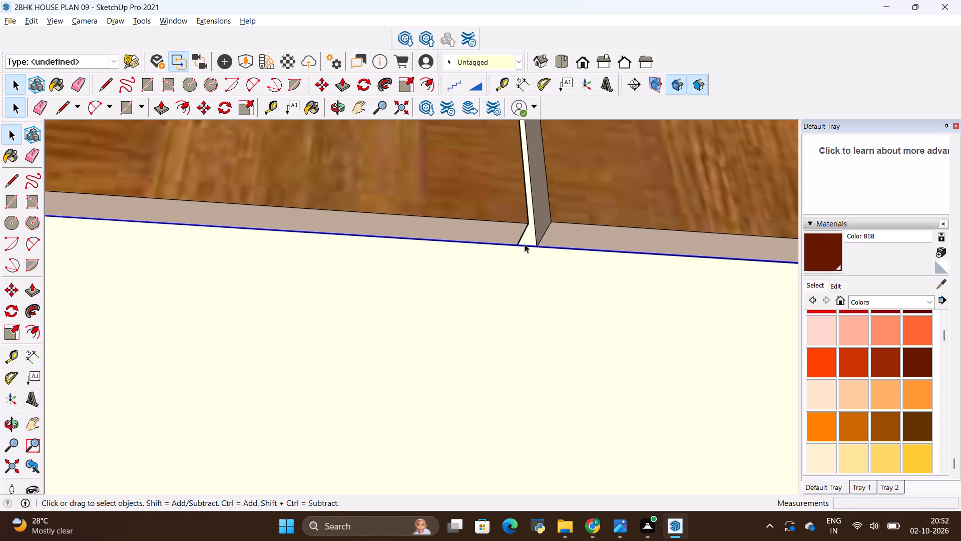
{"action": "key", "text": "m"}
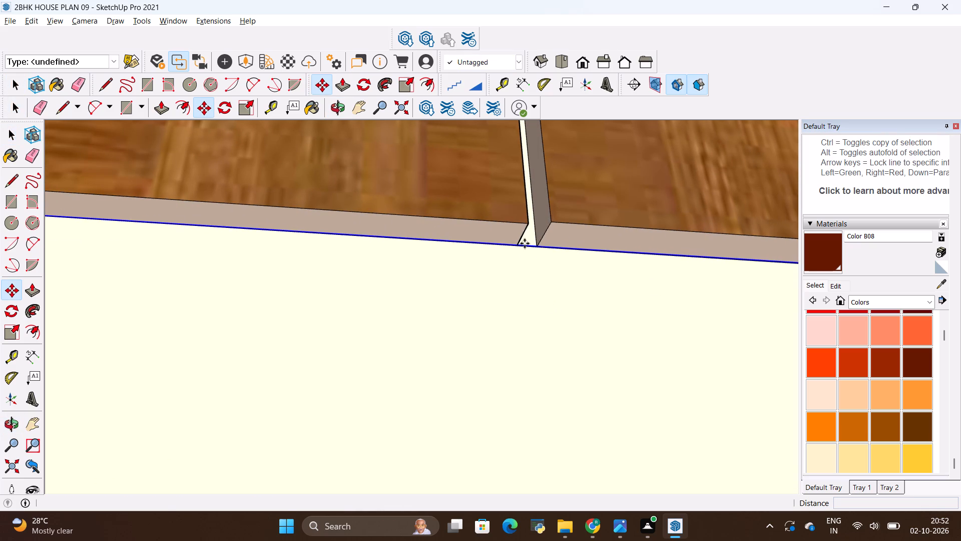
{"action": "left_click", "coordinate": [525, 247]}
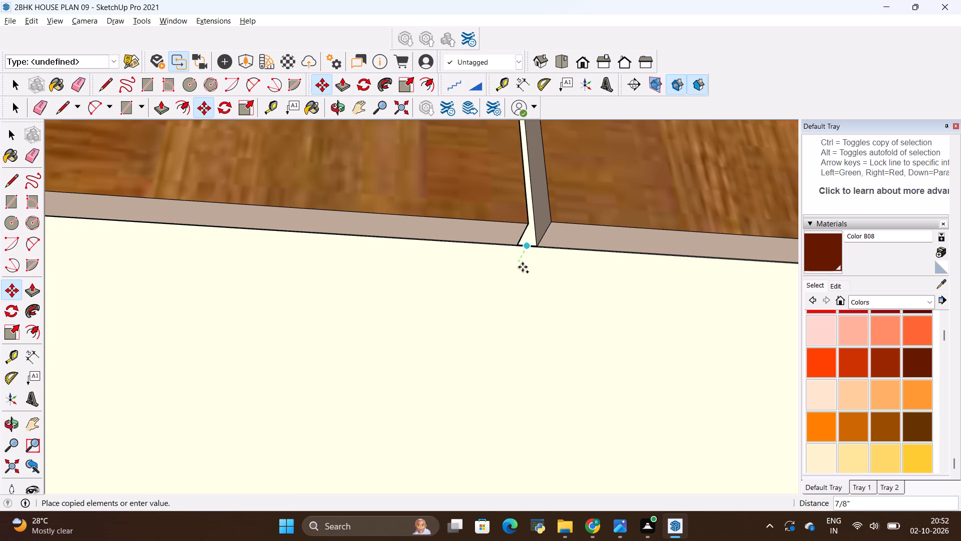
{"action": "scroll", "coordinate": [512, 297], "scroll_direction": "down", "scroll_amount": 8}
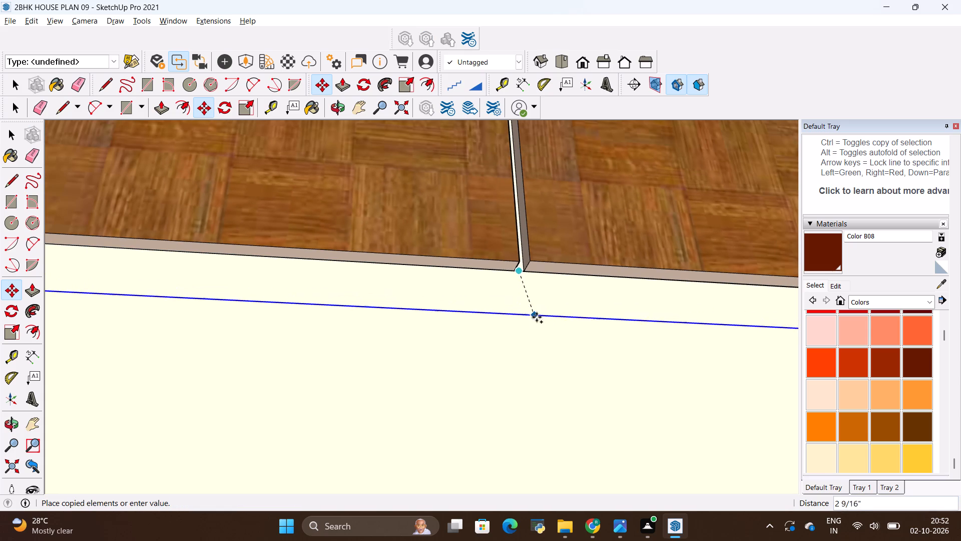
{"action": "middle_click_drag", "start_coordinate": [525, 325], "coordinate": [484, 425]}
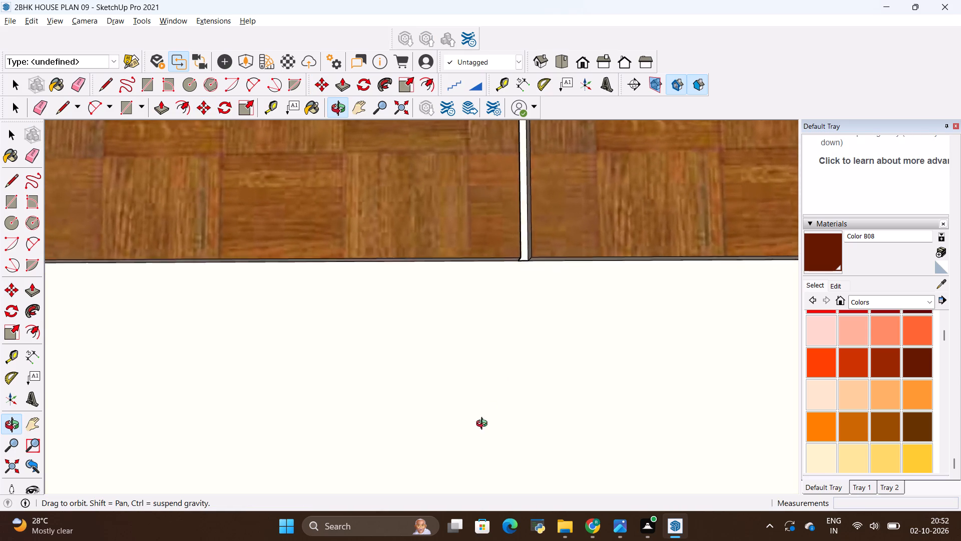
{"action": "middle_click_drag", "start_coordinate": [484, 425], "coordinate": [481, 435]}
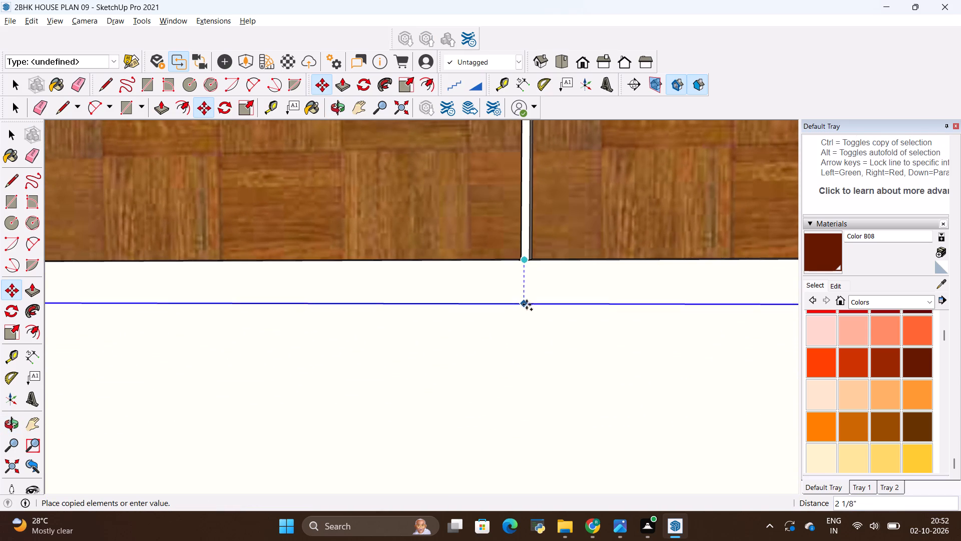
{"action": "key", "text": "BackSpace"}
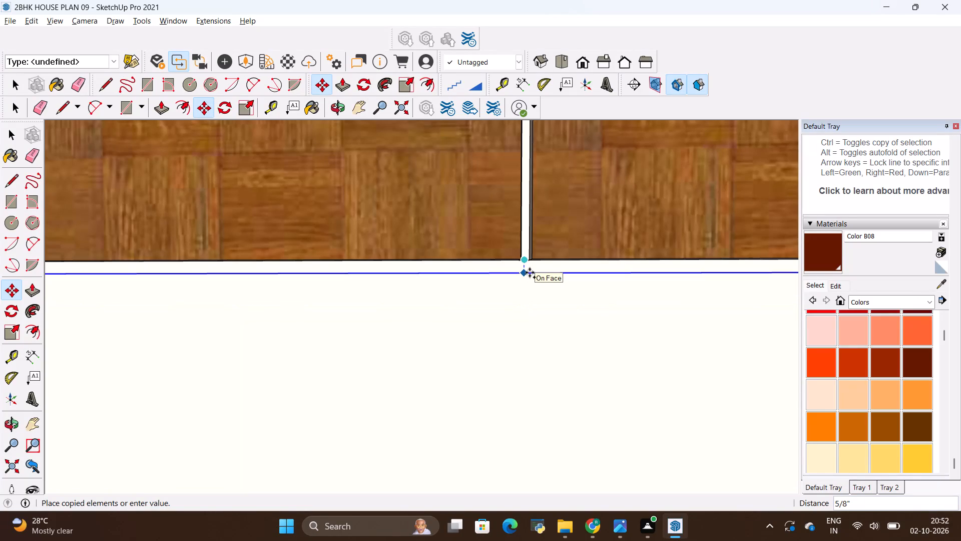
{"action": "key", "text": "BackSpace"}
{"action": "key", "text": "BackSpace"}
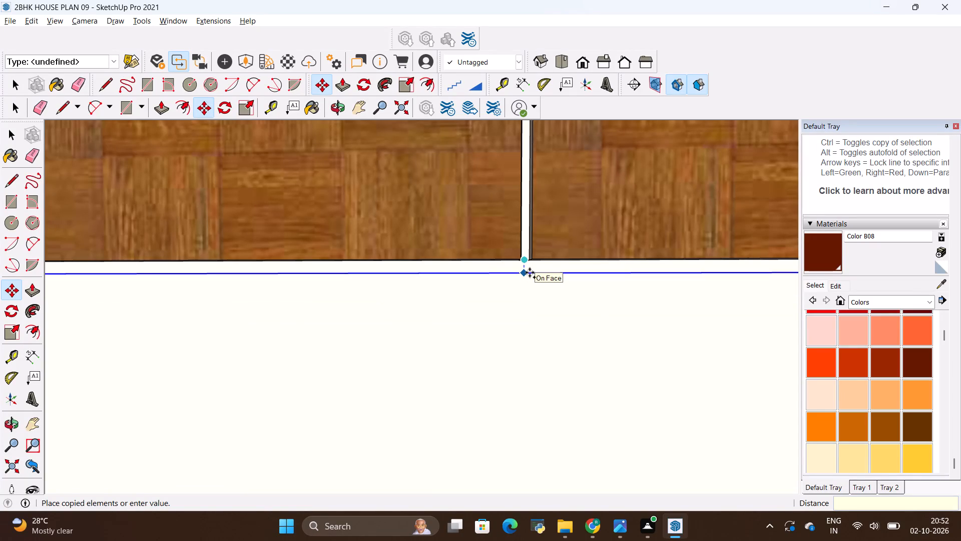
{"action": "key", "text": "2"}
{"action": "key", "text": "shift+quotedbl"}
{"action": "key", "text": "Return"}
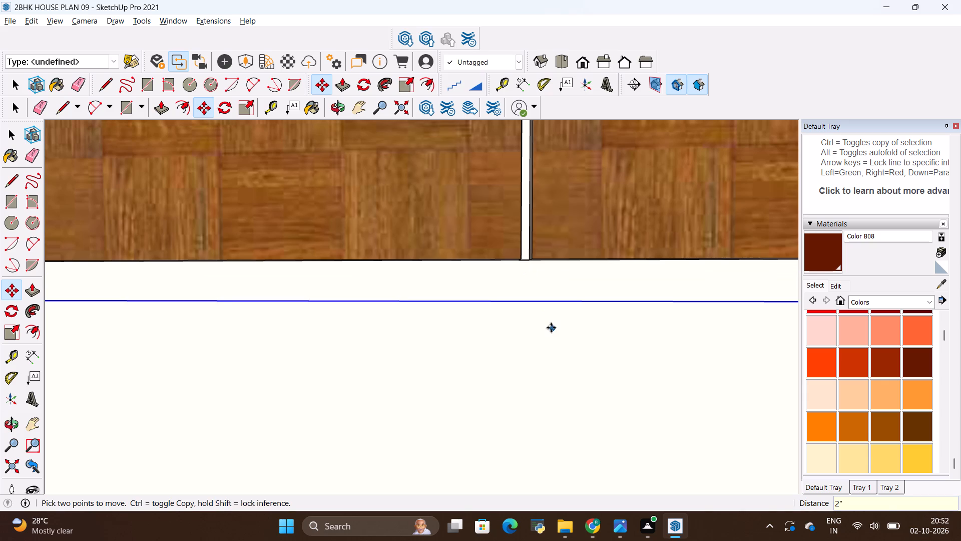
Undo the 2" downward copy of the edges along the bottom of the cabinet doors.
{"action": "scroll", "coordinate": [554, 327], "scroll_direction": "down", "scroll_amount": 7}
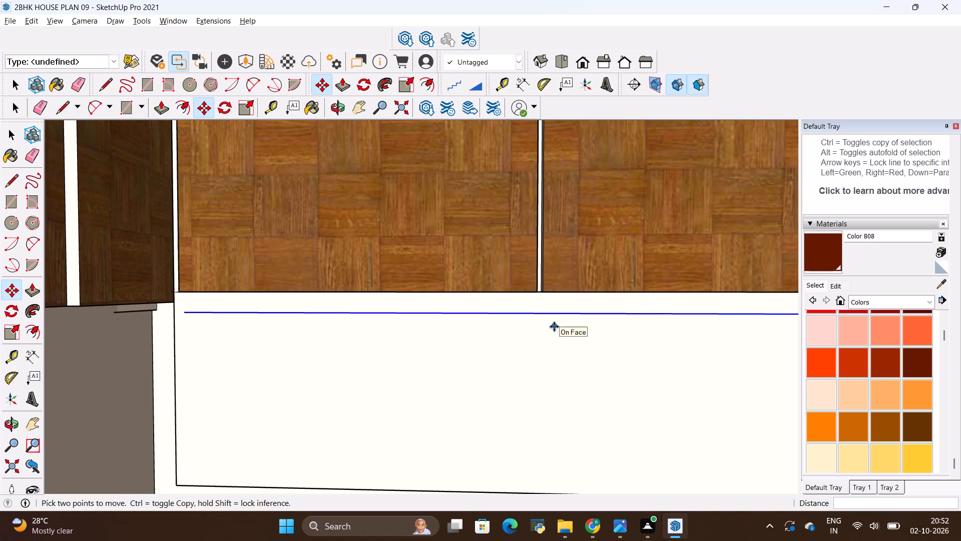
{"action": "key", "text": "alt+BackSpace"}
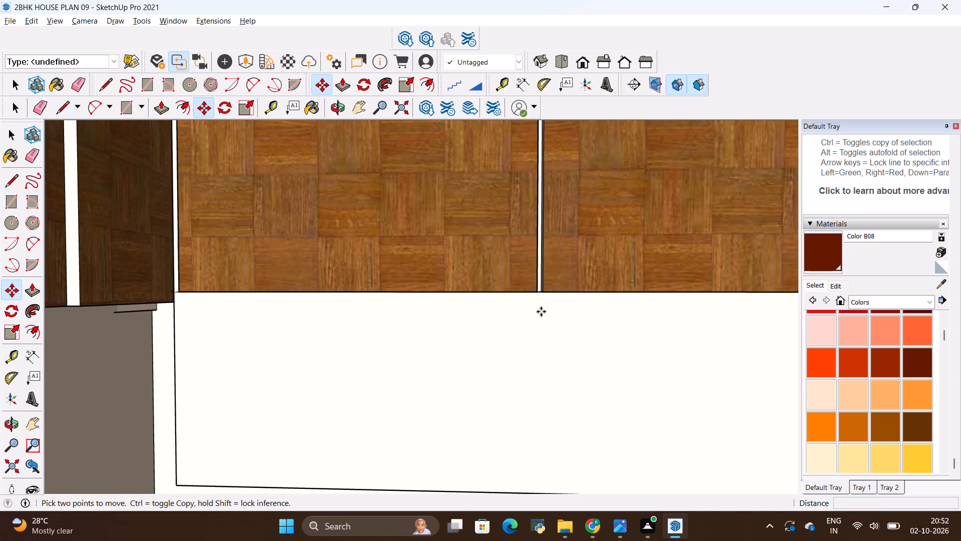
Select the edge segments below the gap and the two adjoining cabinet doors, and copy them 1" straight down.
{"action": "scroll", "coordinate": [542, 311], "scroll_direction": "up", "scroll_amount": 13}
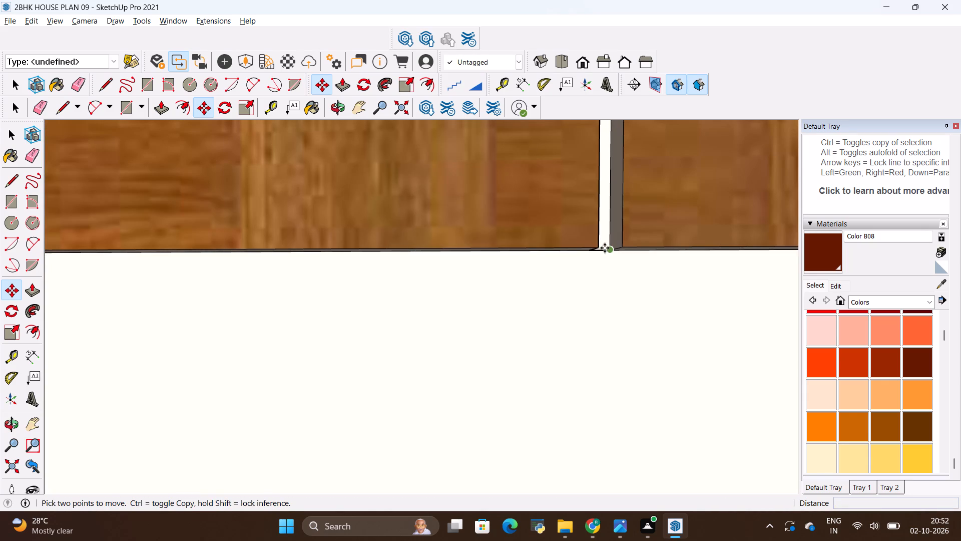
{"action": "scroll", "coordinate": [600, 253], "scroll_direction": "up", "scroll_amount": 7}
{"action": "key", "text": "space"}
{"action": "scroll", "coordinate": [604, 262], "scroll_direction": "up", "scroll_amount": 1}
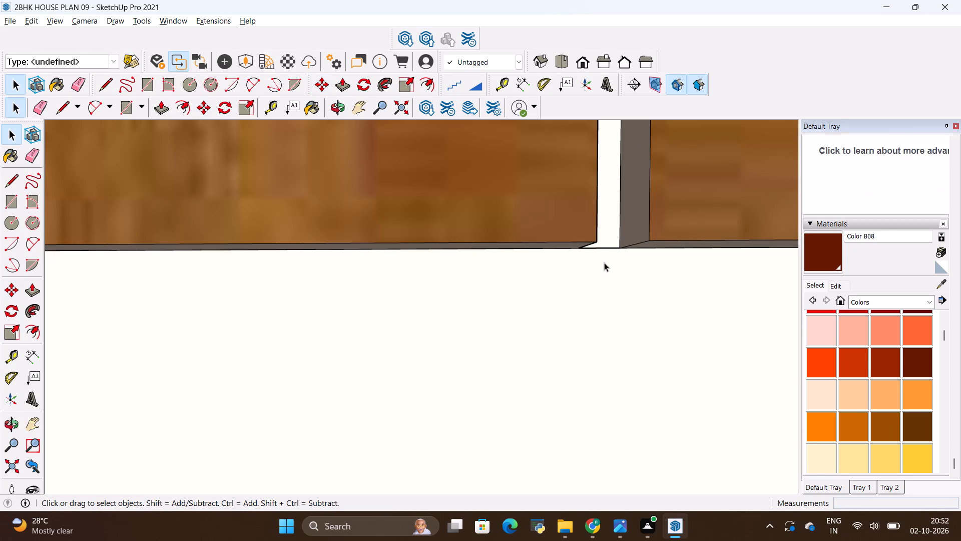
{"action": "middle_click_drag", "start_coordinate": [604, 262], "coordinate": [611, 227]}
{"action": "left_click", "coordinate": [606, 244]}
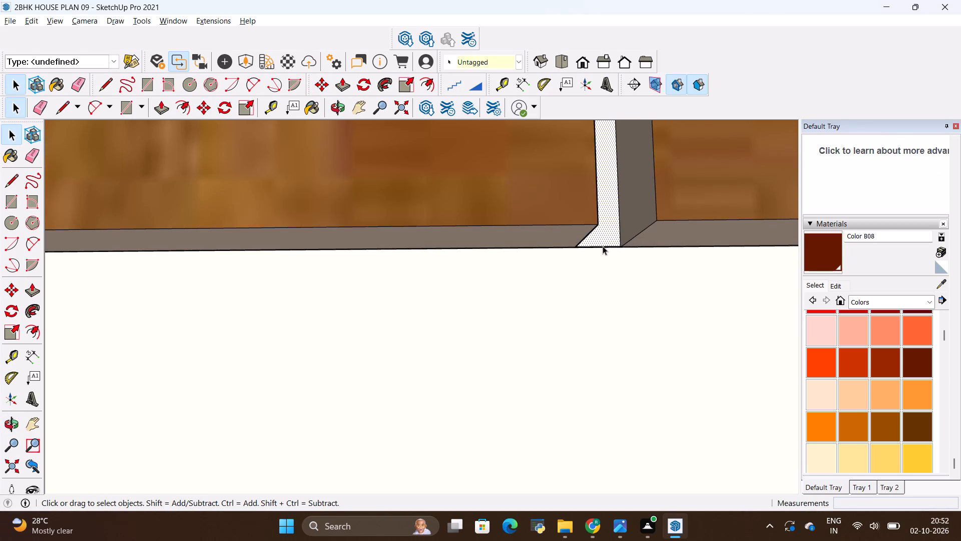
{"action": "left_click", "coordinate": [603, 246]}
{"action": "left_click", "coordinate": [511, 246], "text": "ctrl"}
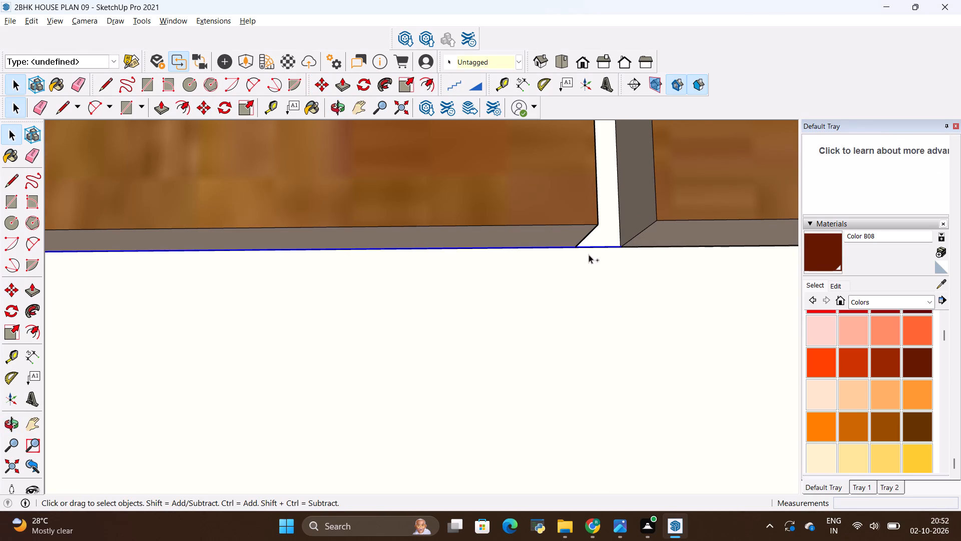
{"action": "left_click", "coordinate": [629, 246], "text": "ctrl"}
{"action": "scroll", "coordinate": [603, 274], "scroll_direction": "down", "scroll_amount": 4, "text": "ctrl"}
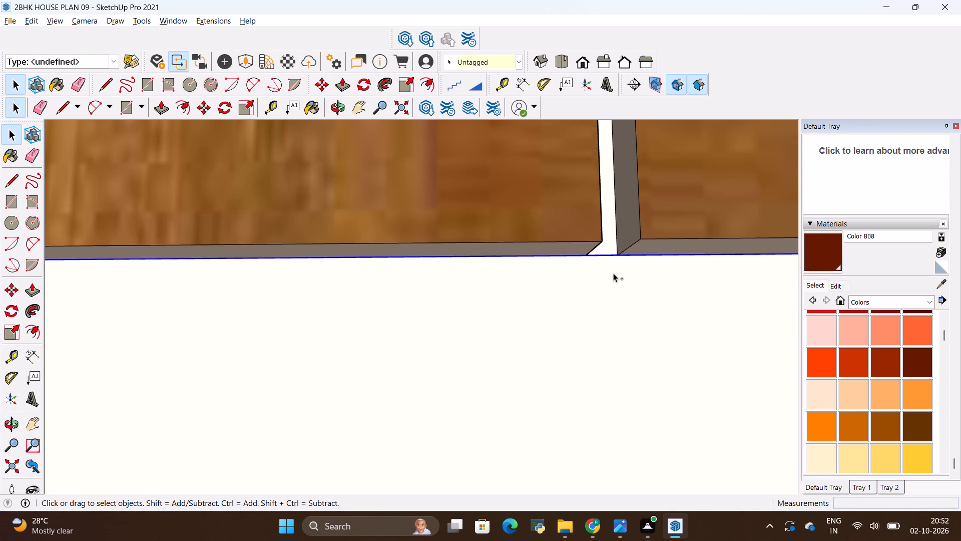
{"action": "scroll", "coordinate": [613, 273], "scroll_direction": "down", "scroll_amount": 4, "text": "ctrl"}
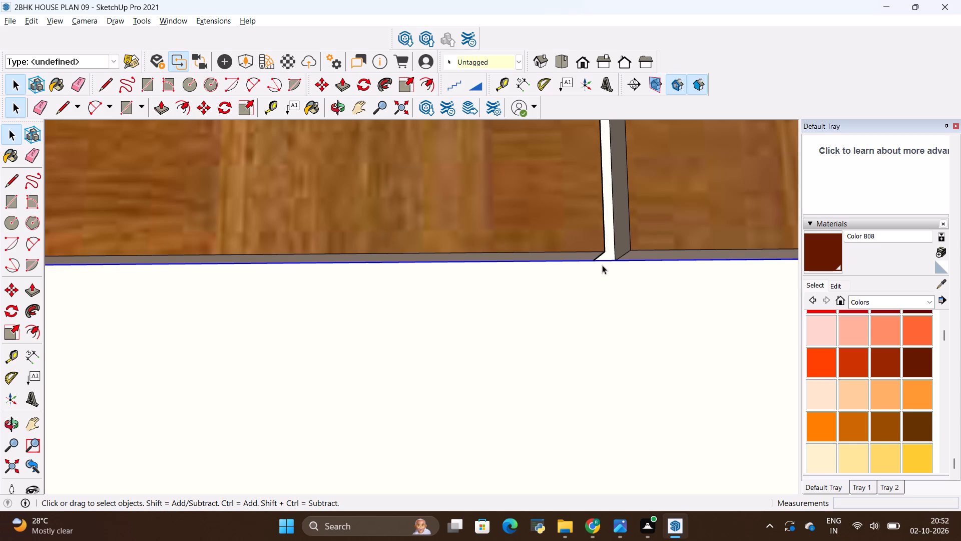
{"action": "key", "text": "m"}
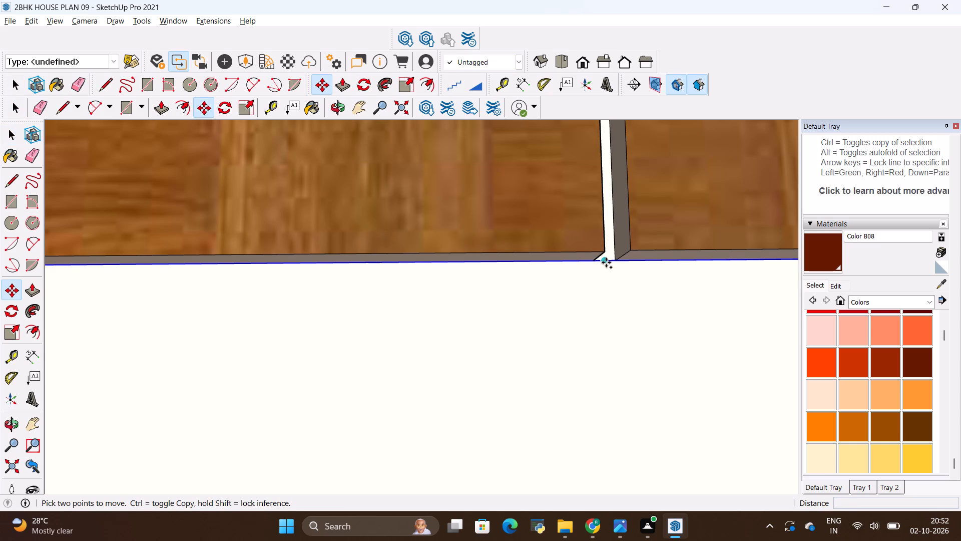
{"action": "left_click", "coordinate": [606, 262]}
{"action": "key", "text": "BackSpace"}
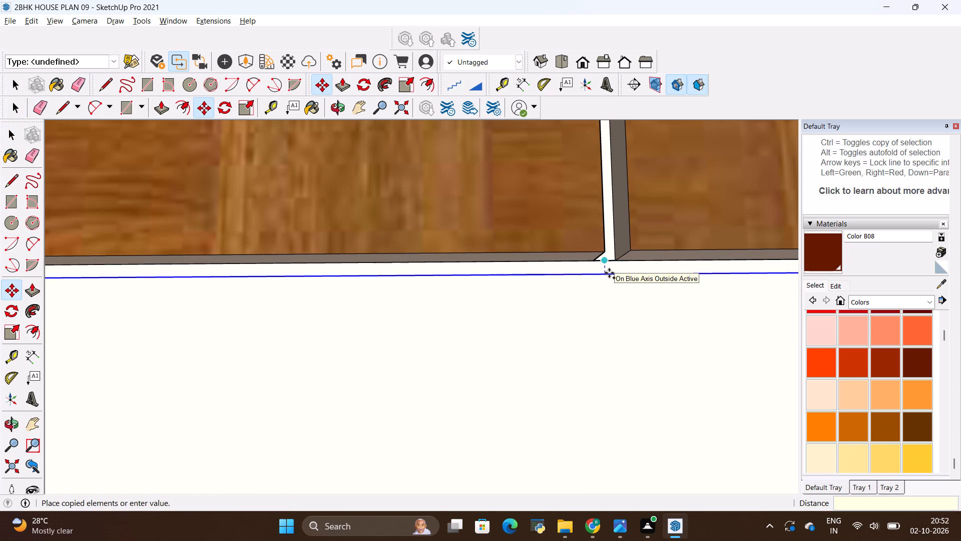
{"action": "key", "text": "BackSpace"}
{"action": "key", "text": "1"}
{"action": "key", "text": "shift+quotedbl"}
{"action": "key", "text": "Return"}
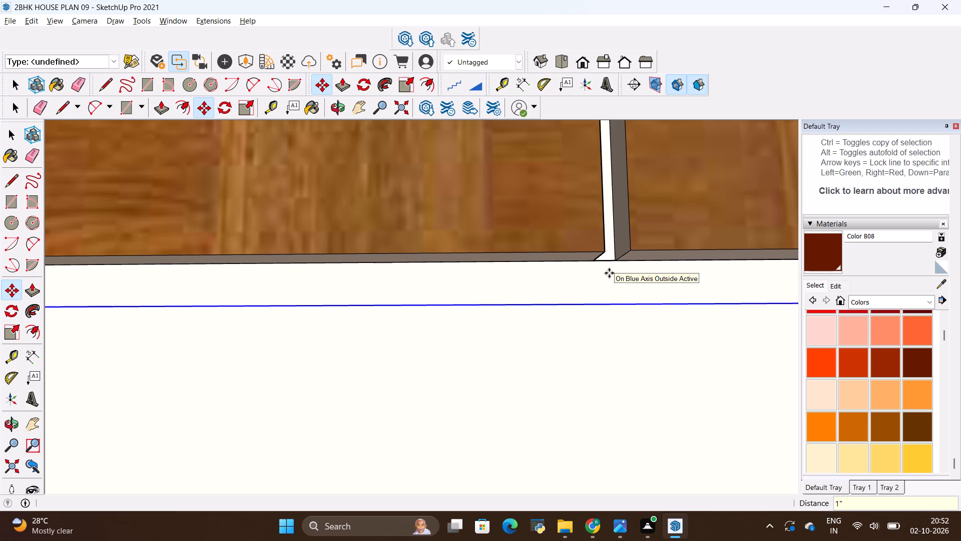
Draw a line about 2' 10 13/16" long continuing the copied edge beneath the end door to the cabinet's outer side edge.
{"action": "scroll", "coordinate": [535, 253], "scroll_direction": "down", "scroll_amount": 4}
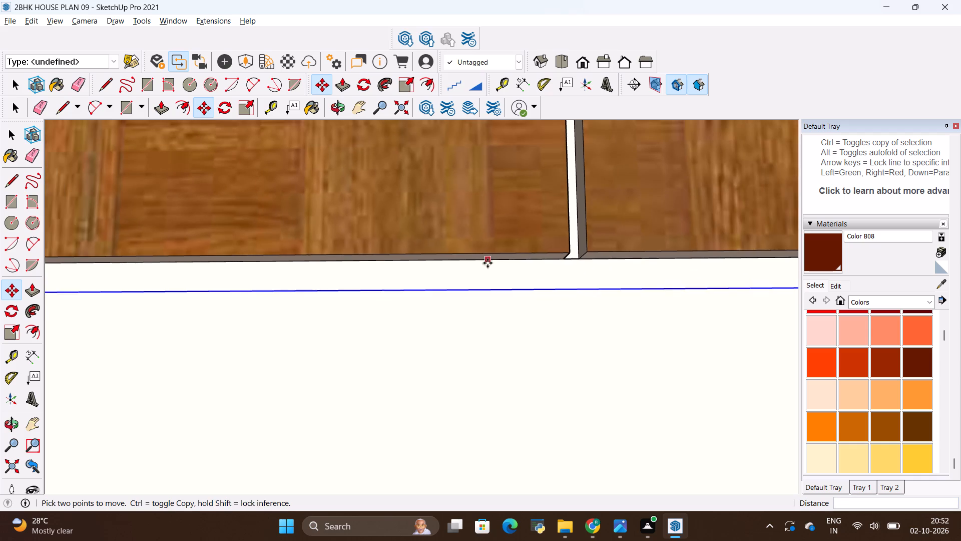
{"action": "scroll", "coordinate": [487, 264], "scroll_direction": "down", "scroll_amount": 4}
{"action": "scroll", "coordinate": [505, 182], "scroll_direction": "down", "scroll_amount": 2}
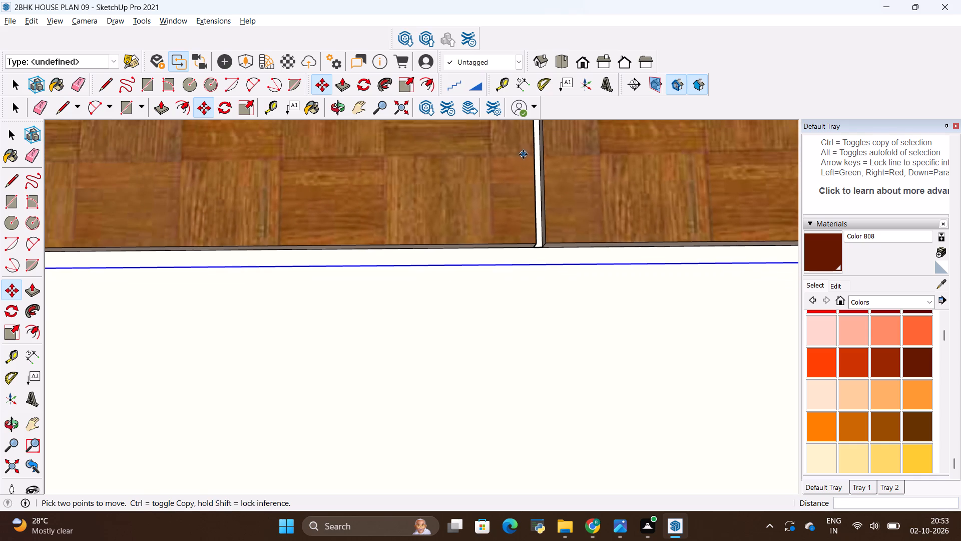
{"action": "middle_click_drag", "start_coordinate": [523, 154], "coordinate": [514, 311], "text": "shift"}
{"action": "scroll", "coordinate": [516, 307], "scroll_direction": "down", "scroll_amount": 6}
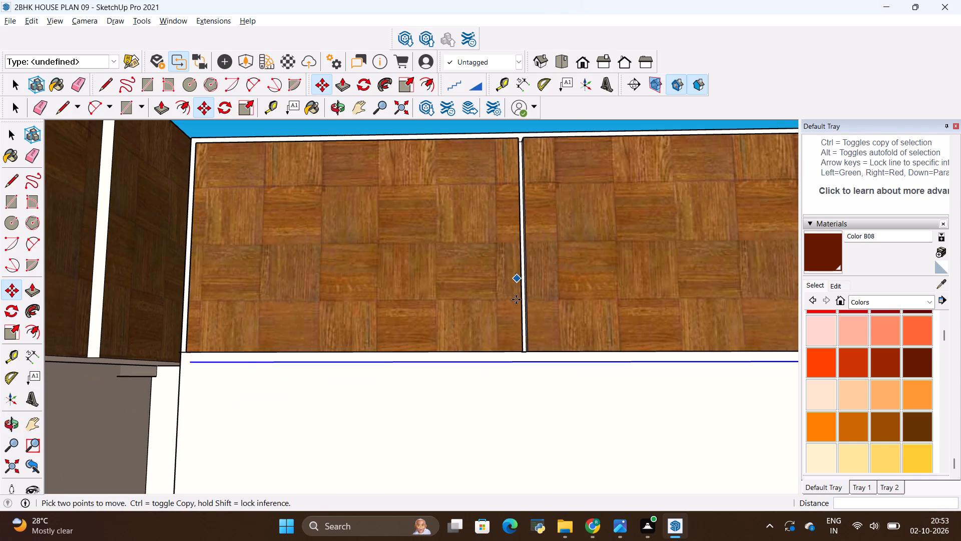
{"action": "scroll", "coordinate": [245, 347], "scroll_direction": "down", "scroll_amount": 4}
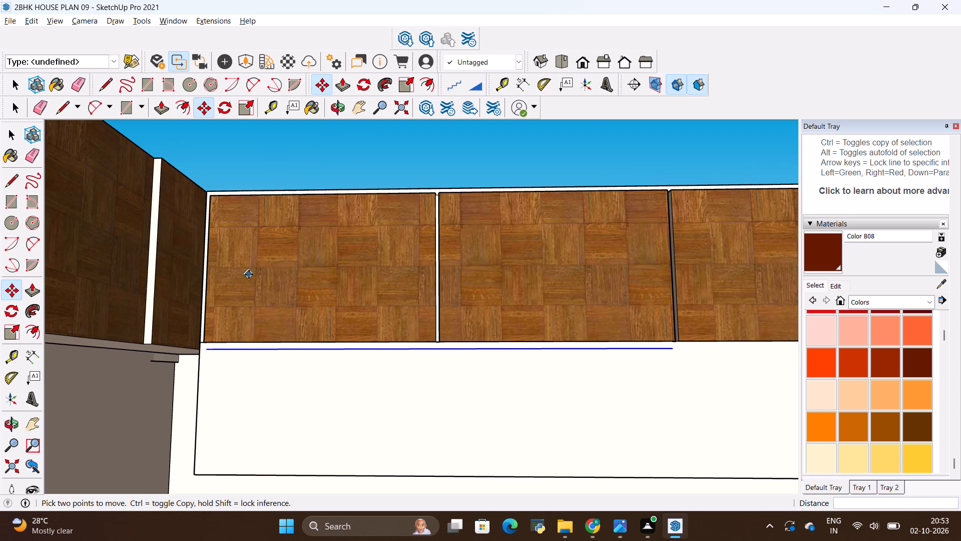
{"action": "middle_click_drag", "start_coordinate": [616, 439], "coordinate": [531, 405]}
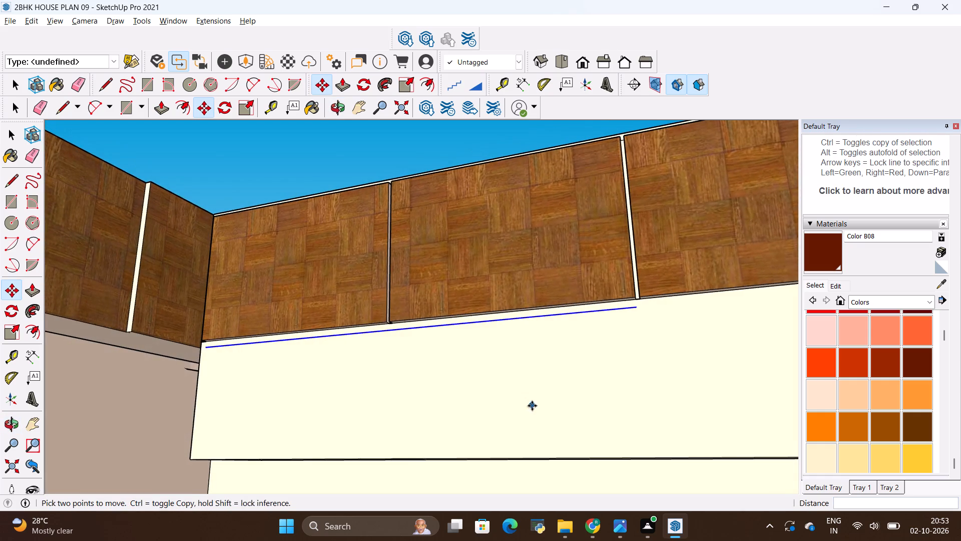
{"action": "key", "text": "l"}
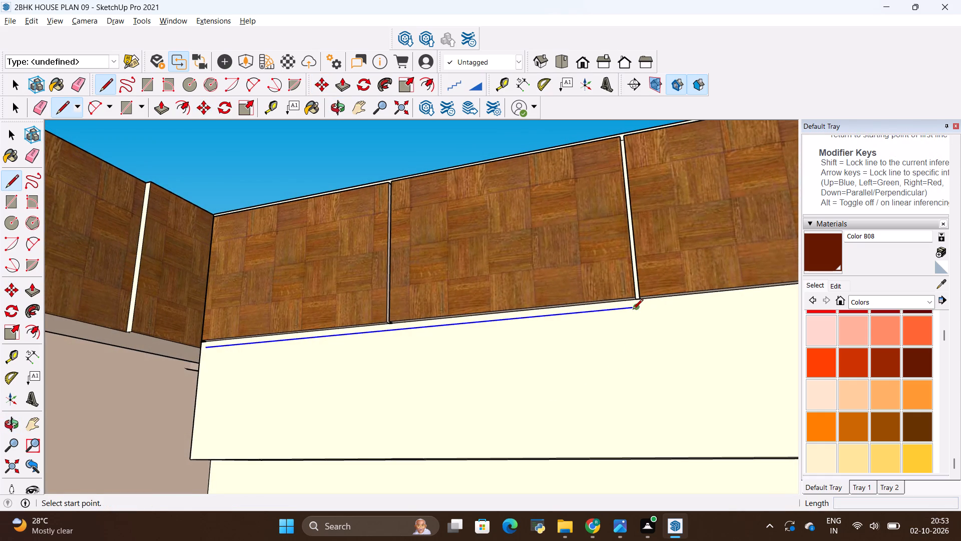
{"action": "left_click", "coordinate": [633, 310]}
{"action": "scroll", "coordinate": [578, 316], "scroll_direction": "down", "scroll_amount": 7}
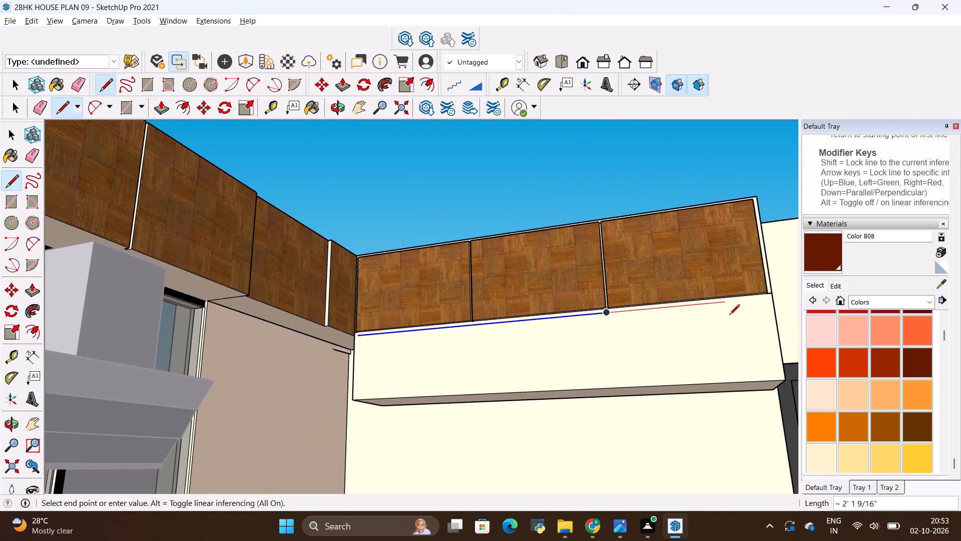
{"action": "scroll", "coordinate": [765, 301], "scroll_direction": "up", "scroll_amount": 8}
{"action": "left_click", "coordinate": [782, 294]}
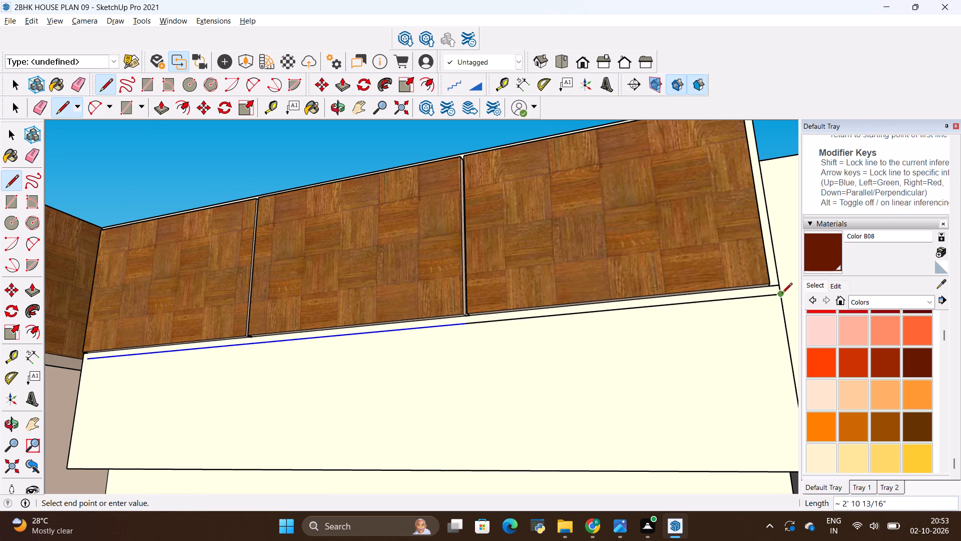
{"action": "key", "text": "Escape"}
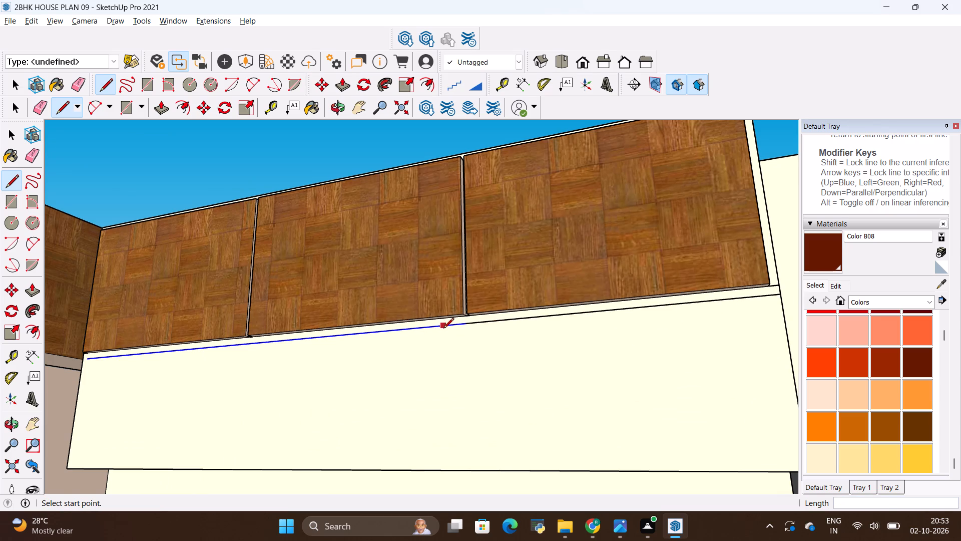
{"action": "key", "text": "Escape"}
{"action": "key", "text": "space"}
{"action": "left_click", "coordinate": [432, 346]}
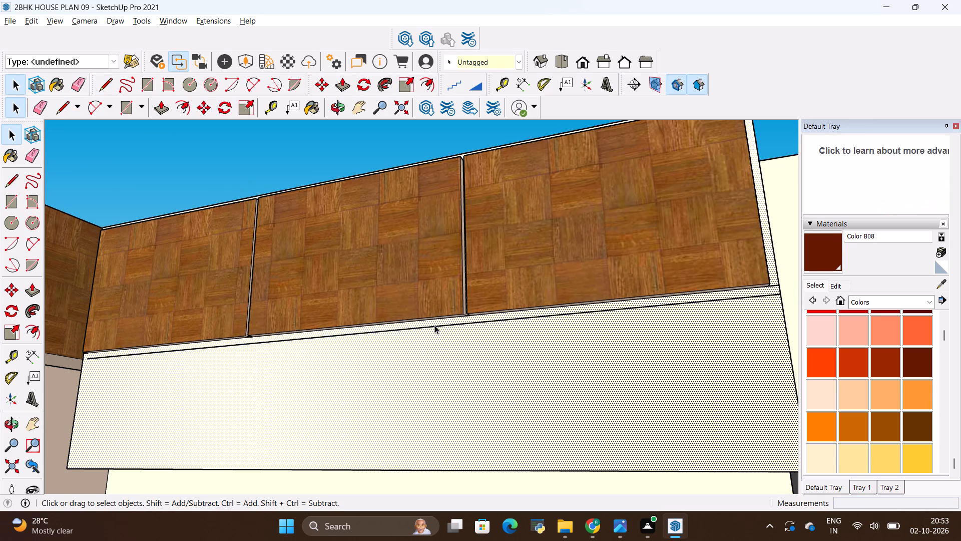
Draw a 1' 7" vertical line from the end-door side of the gap beside the middle door to the cabinet front's bottom edge.
{"action": "middle_click_drag", "start_coordinate": [435, 325], "coordinate": [533, 326]}
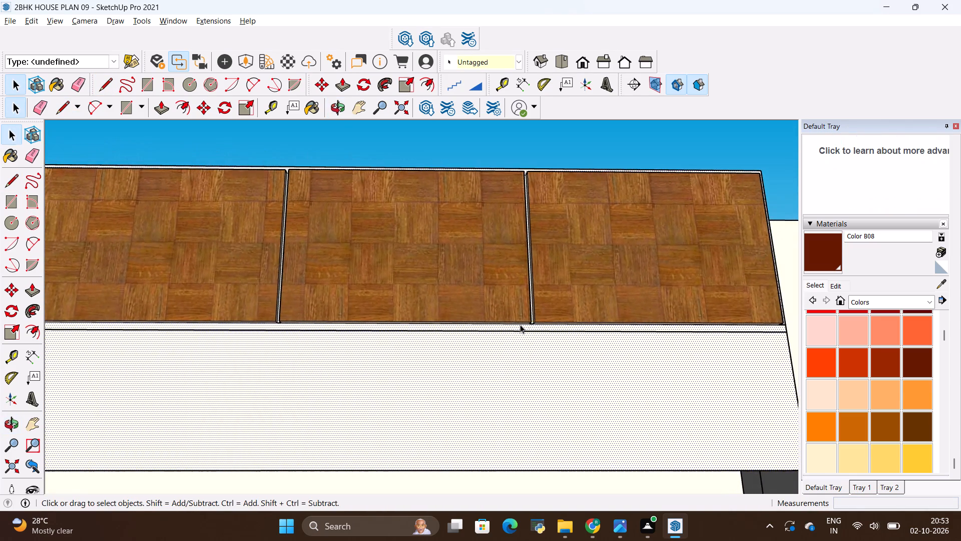
{"action": "scroll", "coordinate": [544, 329], "scroll_direction": "up", "scroll_amount": 20}
{"action": "scroll", "coordinate": [544, 329], "scroll_direction": "up", "scroll_amount": 2}
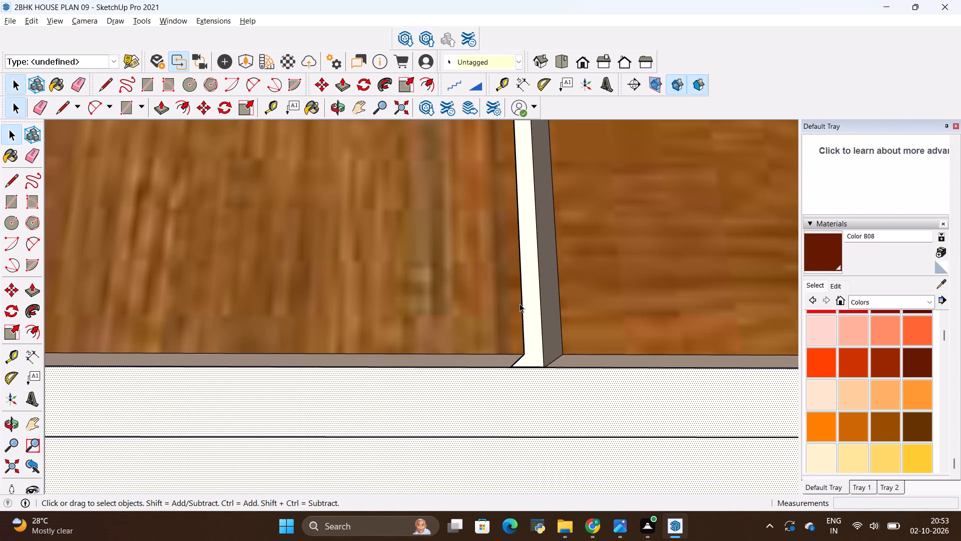
{"action": "key", "text": "l"}
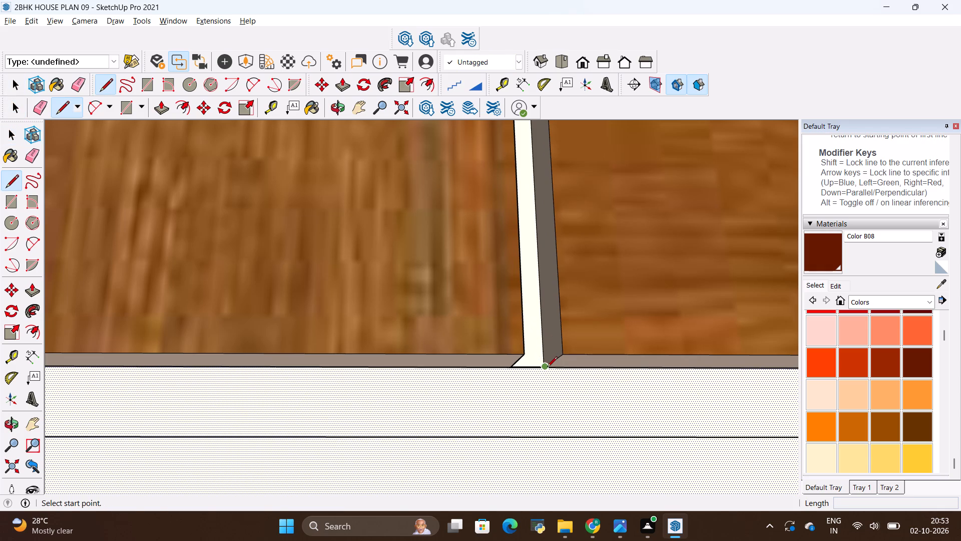
{"action": "left_click", "coordinate": [547, 368]}
{"action": "scroll", "coordinate": [524, 313], "scroll_direction": "down", "scroll_amount": 16}
{"action": "scroll", "coordinate": [527, 289], "scroll_direction": "down", "scroll_amount": 7}
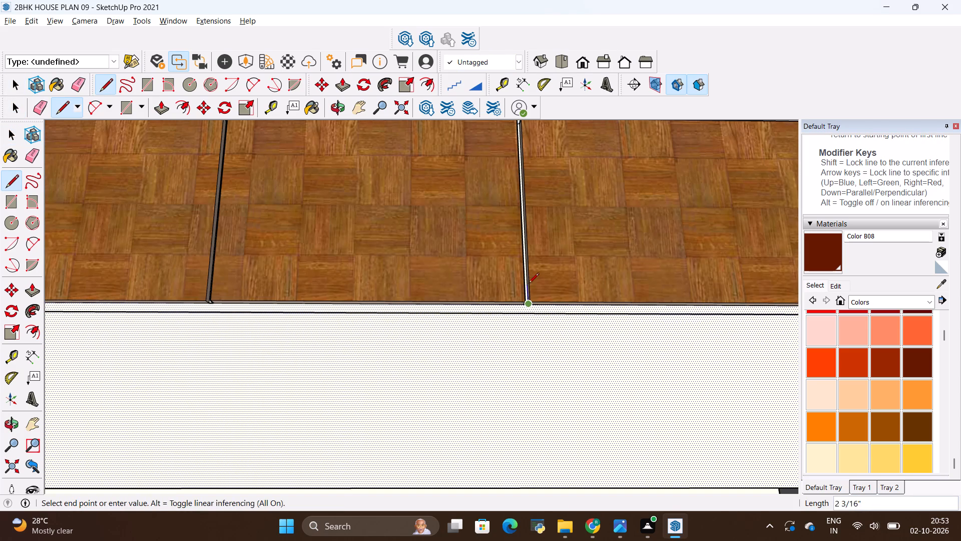
{"action": "left_click", "coordinate": [536, 488]}
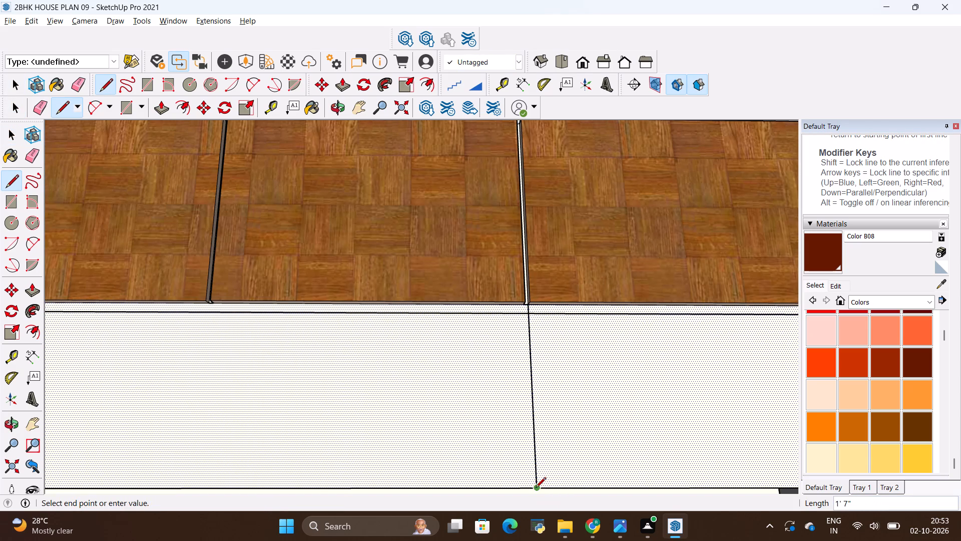
{"action": "scroll", "coordinate": [541, 295], "scroll_direction": "up", "scroll_amount": 4}
{"action": "key", "text": "Escape"}
Draw a second vertical line from the middle-door side of the same gap down to the cabinet front's bottom edge.
{"action": "scroll", "coordinate": [507, 345], "scroll_direction": "up", "scroll_amount": 4}
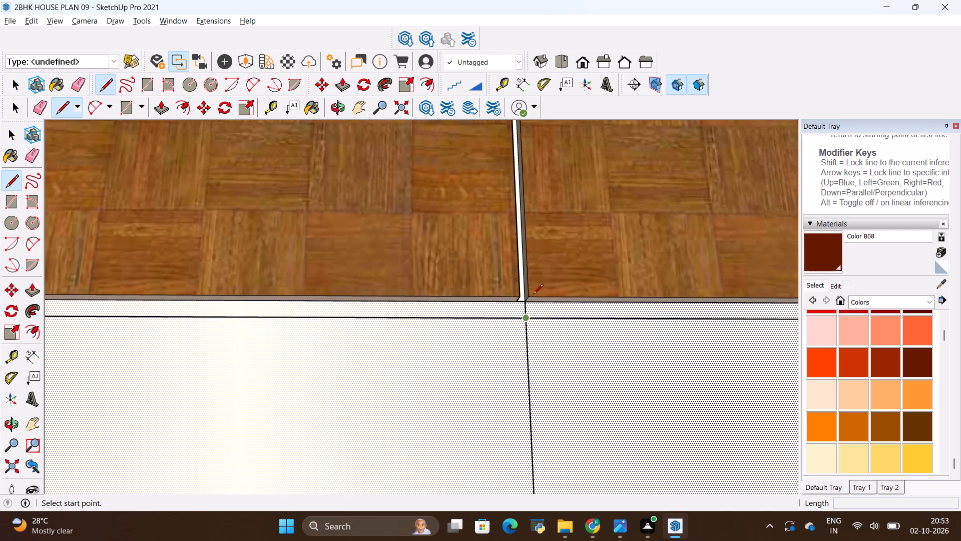
{"action": "scroll", "coordinate": [533, 295], "scroll_direction": "up", "scroll_amount": 8}
{"action": "key", "text": "l"}
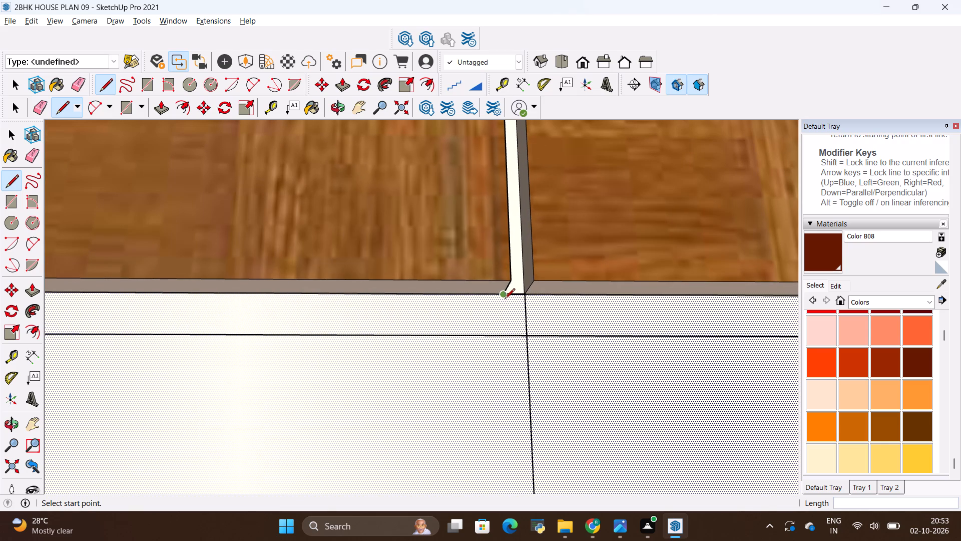
{"action": "left_click", "coordinate": [504, 298]}
{"action": "scroll", "coordinate": [507, 336], "scroll_direction": "down", "scroll_amount": 5}
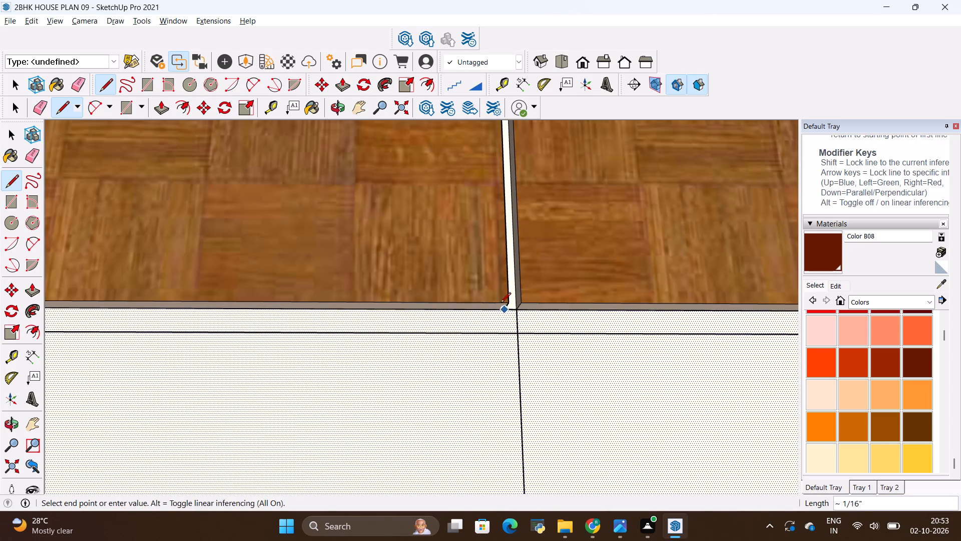
{"action": "scroll", "coordinate": [501, 304], "scroll_direction": "down", "scroll_amount": 17}
{"action": "scroll", "coordinate": [497, 403], "scroll_direction": "up", "scroll_amount": 7}
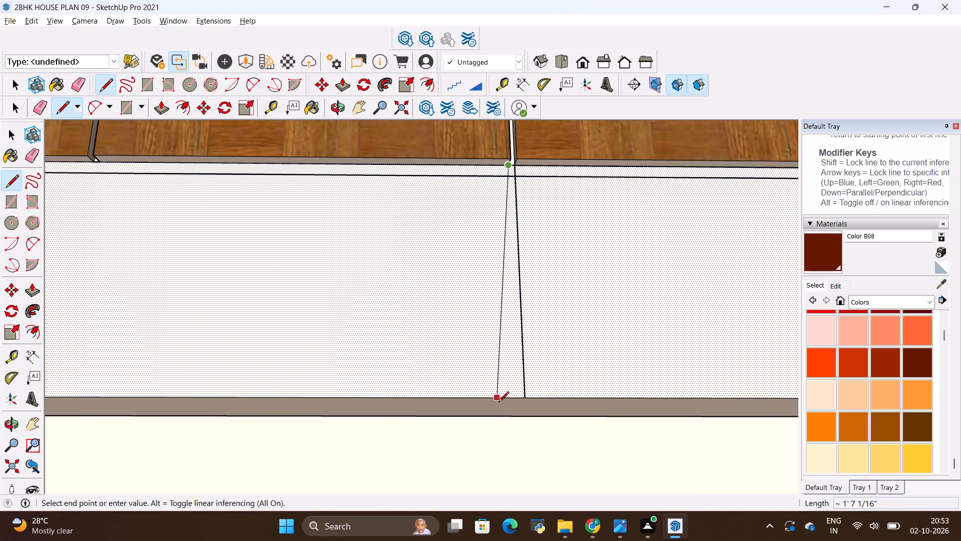
{"action": "left_click", "coordinate": [525, 401]}
Draw a vertical line from the opposite end door's side of the other door gap down to just above the cabinet front's bottom edge.
{"action": "scroll", "coordinate": [413, 391], "scroll_direction": "down", "scroll_amount": 5}
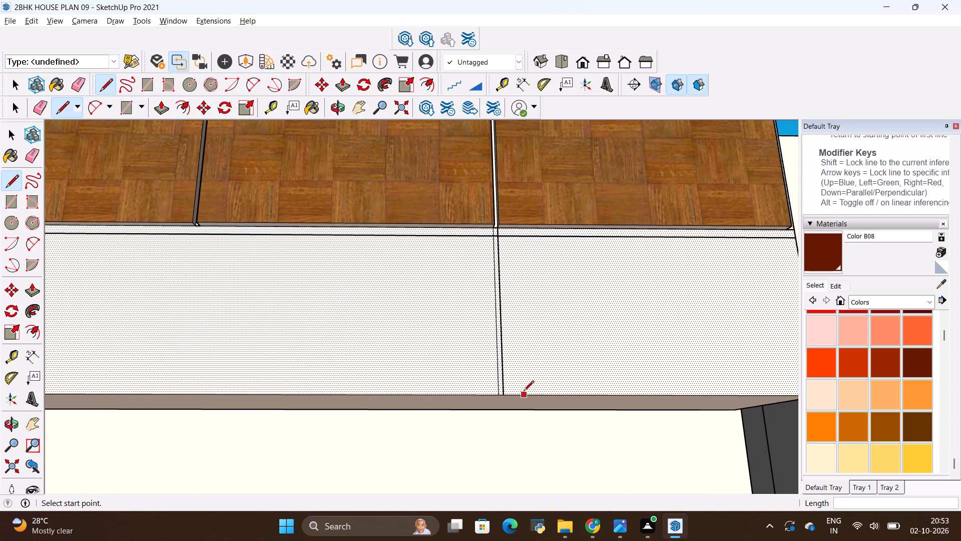
{"action": "scroll", "coordinate": [501, 364], "scroll_direction": "down", "scroll_amount": 4}
{"action": "scroll", "coordinate": [410, 317], "scroll_direction": "down", "scroll_amount": 3}
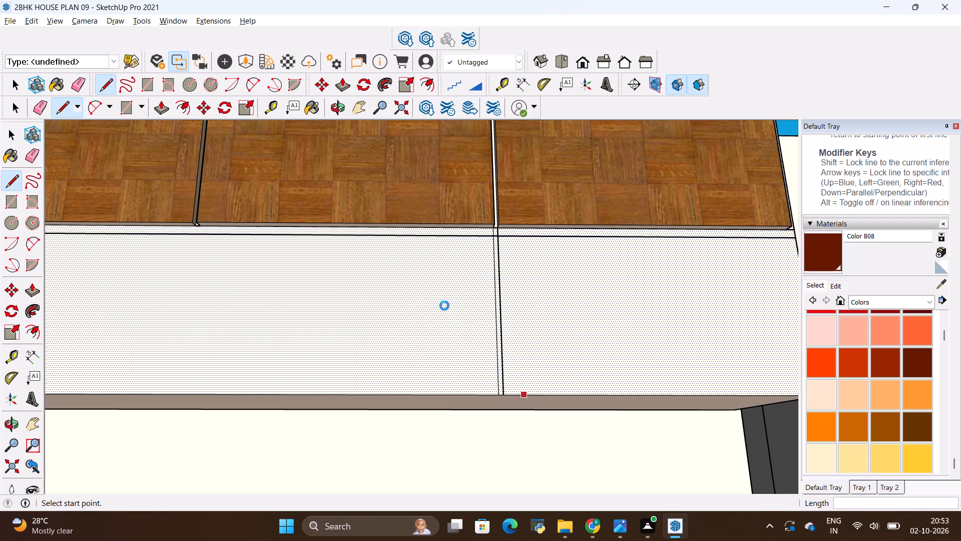
{"action": "scroll", "coordinate": [408, 298], "scroll_direction": "down", "scroll_amount": 3}
{"action": "scroll", "coordinate": [240, 237], "scroll_direction": "up", "scroll_amount": 5}
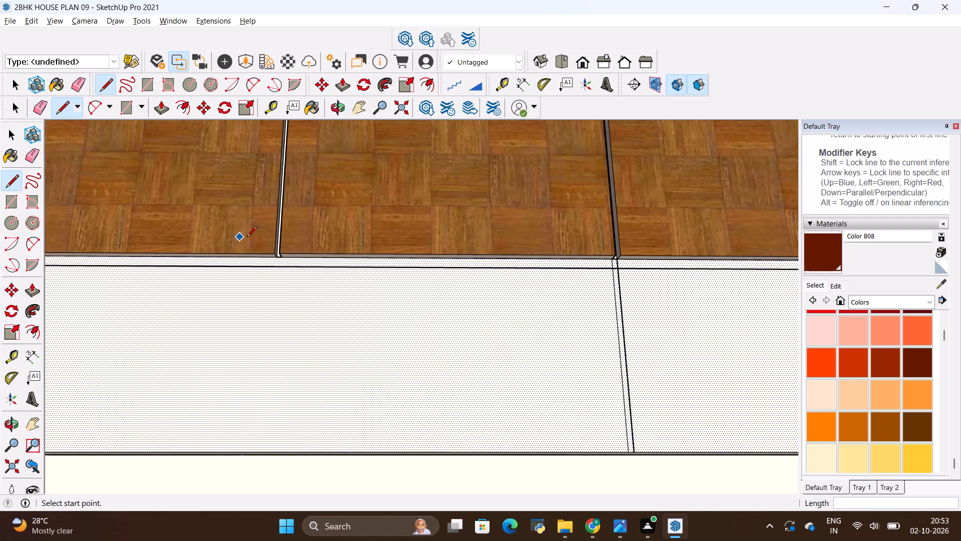
{"action": "scroll", "coordinate": [247, 237], "scroll_direction": "up", "scroll_amount": 16}
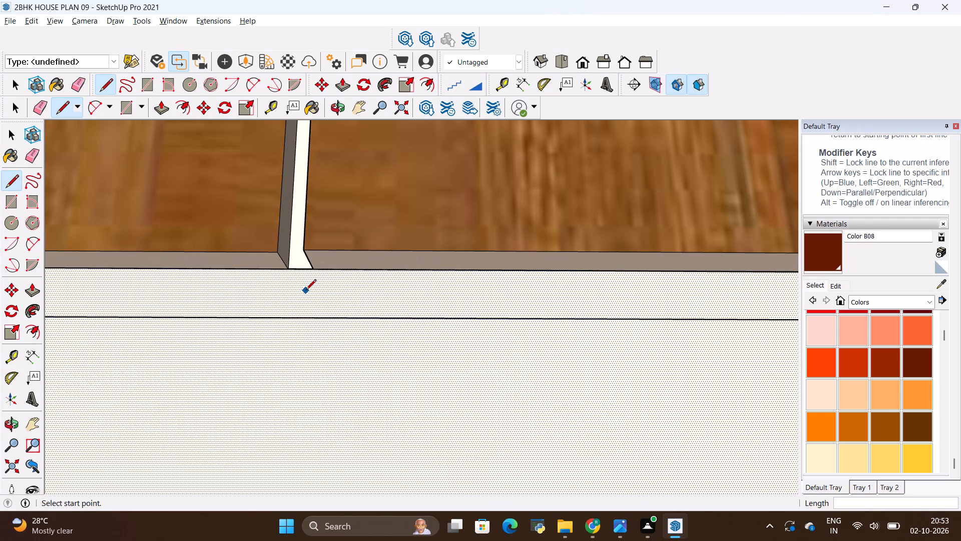
{"action": "key", "text": "l"}
{"action": "left_click_drag", "start_coordinate": [291, 270], "coordinate": [291, 293]}
{"action": "scroll", "coordinate": [324, 298], "scroll_direction": "down", "scroll_amount": 5}
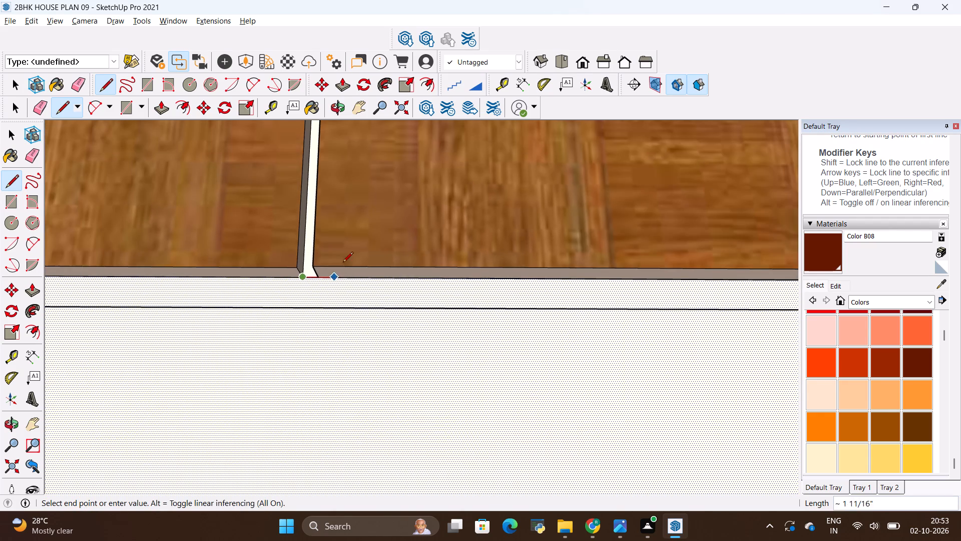
{"action": "scroll", "coordinate": [356, 248], "scroll_direction": "down", "scroll_amount": 11}
{"action": "scroll", "coordinate": [410, 197], "scroll_direction": "down", "scroll_amount": 5}
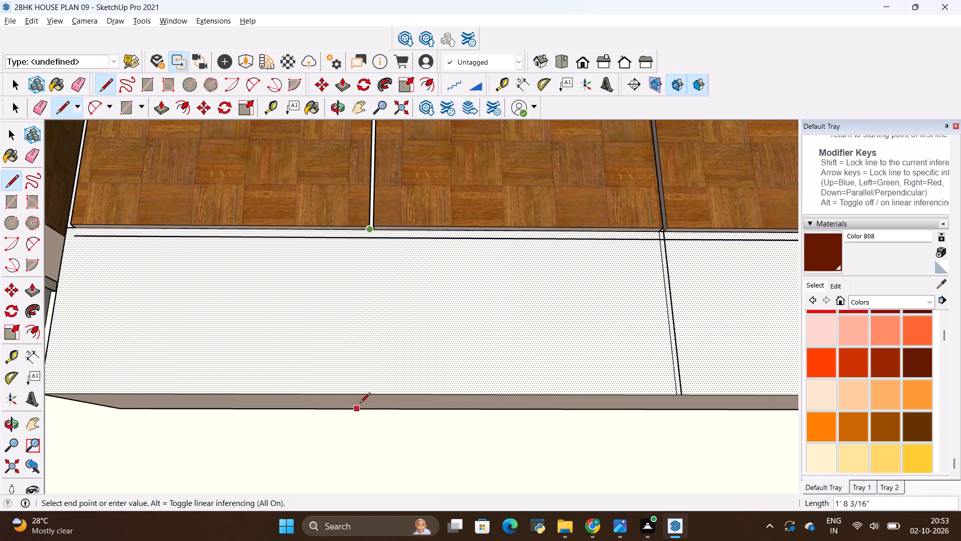
{"action": "left_click", "coordinate": [365, 386]}
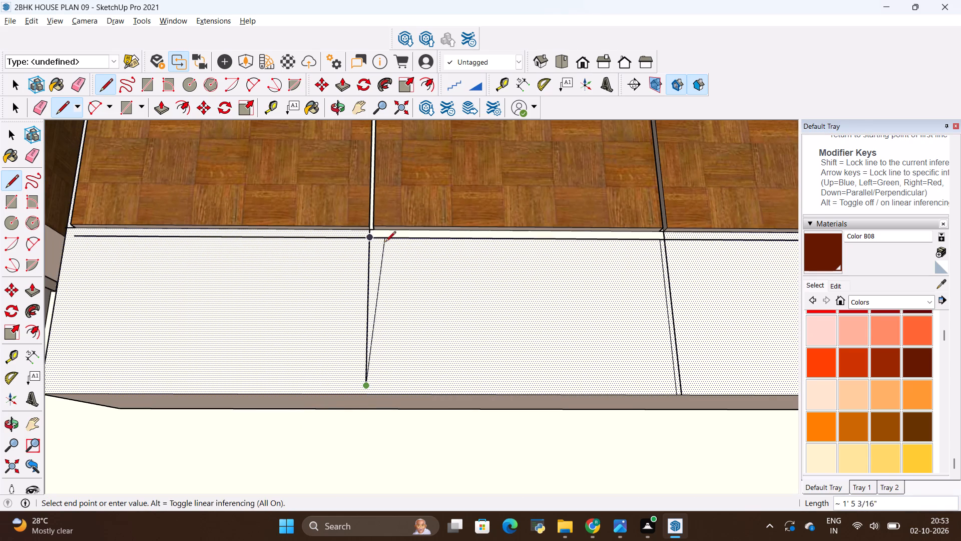
{"action": "scroll", "coordinate": [385, 241], "scroll_direction": "up", "scroll_amount": 4}
{"action": "key", "text": "Escape"}
{"action": "key", "text": "Escape"}
{"action": "key", "text": "Escape"}
Draw a 1' 7" vertical line from the middle-door side of this gap down to the cabinet front's bottom edge.
{"action": "scroll", "coordinate": [366, 230], "scroll_direction": "up", "scroll_amount": 4}
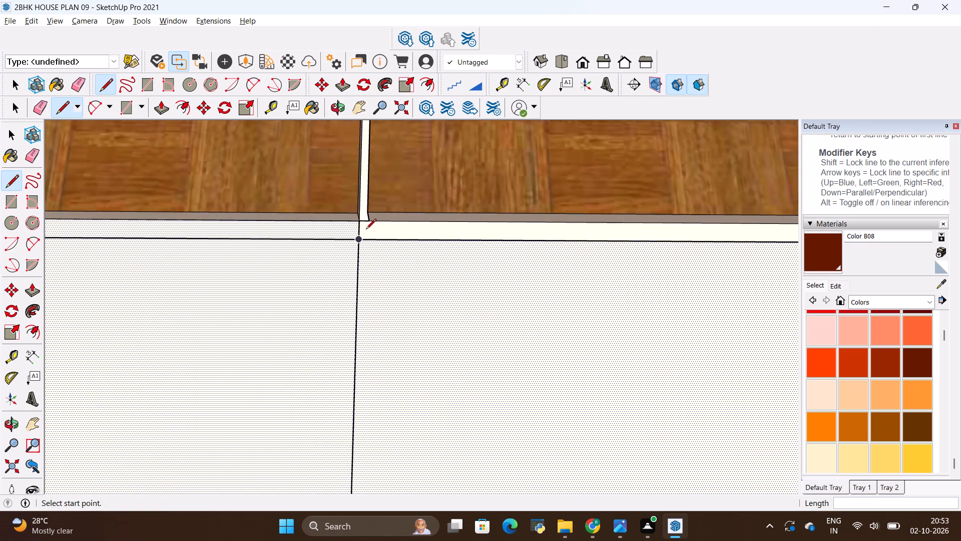
{"action": "scroll", "coordinate": [366, 230], "scroll_direction": "up", "scroll_amount": 5}
{"action": "left_click", "coordinate": [369, 218]}
{"action": "scroll", "coordinate": [370, 308], "scroll_direction": "down", "scroll_amount": 2}
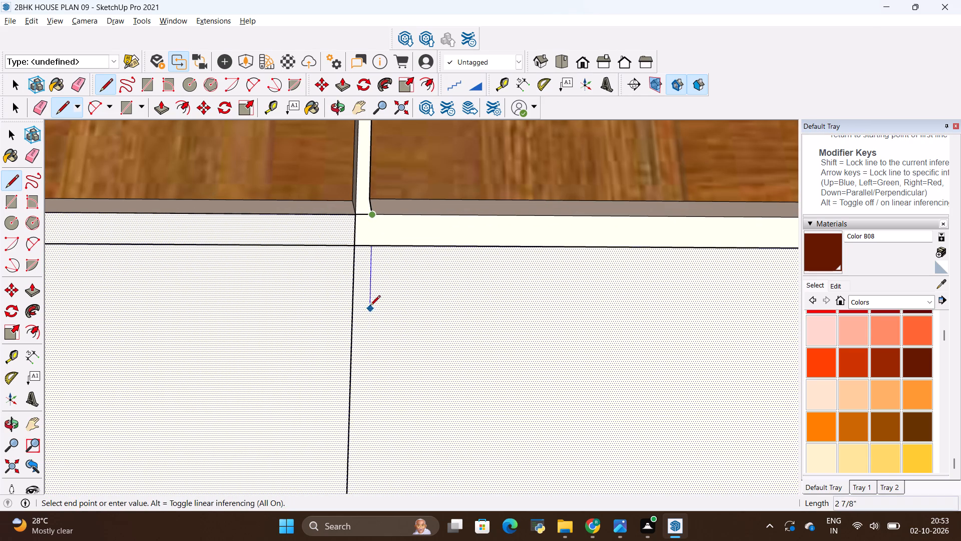
{"action": "scroll", "coordinate": [370, 307], "scroll_direction": "down", "scroll_amount": 15}
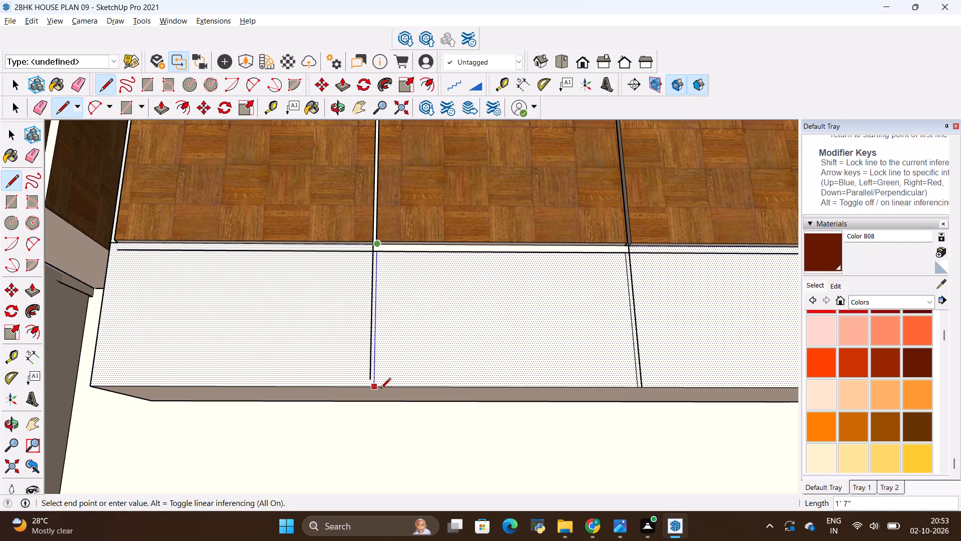
{"action": "left_click", "coordinate": [380, 389]}
{"action": "scroll", "coordinate": [365, 395], "scroll_direction": "up", "scroll_amount": 10}
{"action": "key", "text": "Escape"}
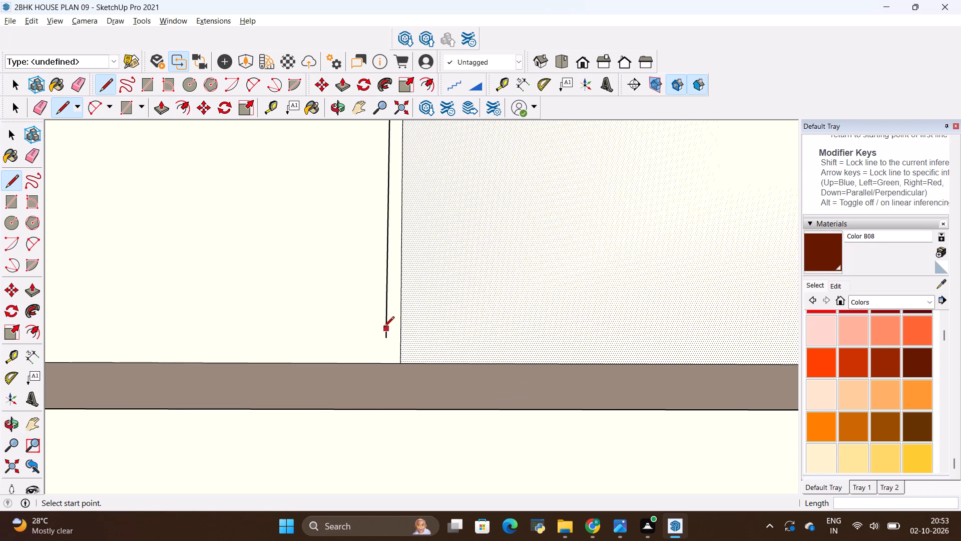
Extend the short vertical line below the gap down to the cabinet front's bottom edge.
{"action": "left_click", "coordinate": [384, 328]}
{"action": "left_click", "coordinate": [382, 364]}
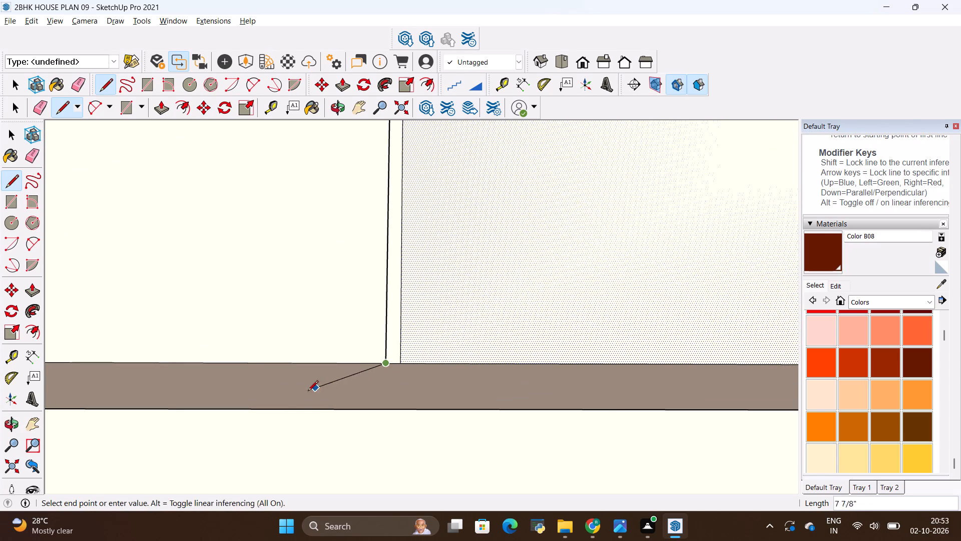
{"action": "key", "text": "Escape"}
Draw a vertical line about 1' 4 3/8" long beside the cabinet's outer side edge, from just below the 1" strip line's end to the bottom edge.
{"action": "scroll", "coordinate": [355, 383], "scroll_direction": "down", "scroll_amount": 10}
{"action": "scroll", "coordinate": [370, 247], "scroll_direction": "up", "scroll_amount": 3}
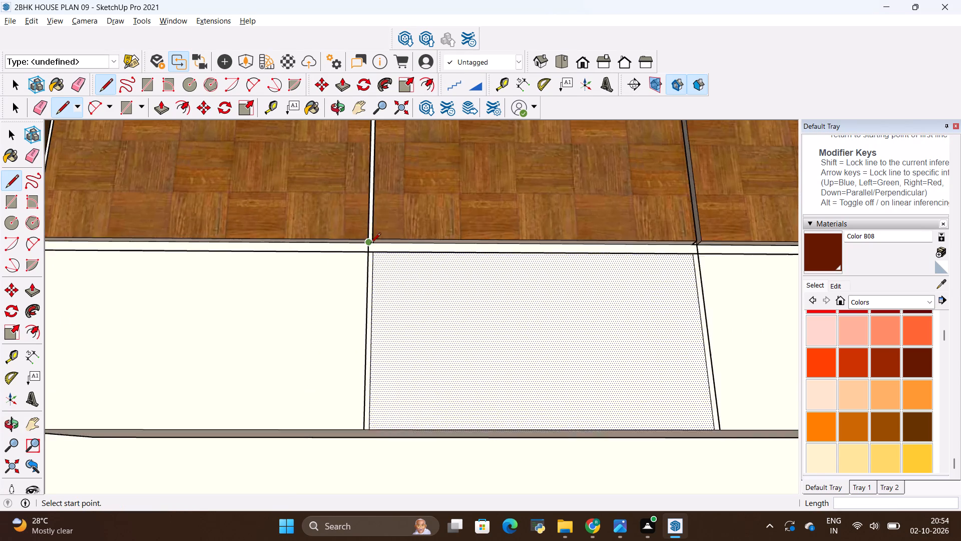
{"action": "scroll", "coordinate": [370, 244], "scroll_direction": "up", "scroll_amount": 1}
{"action": "key", "text": "Escape"}
{"action": "scroll", "coordinate": [400, 251], "scroll_direction": "down", "scroll_amount": 4}
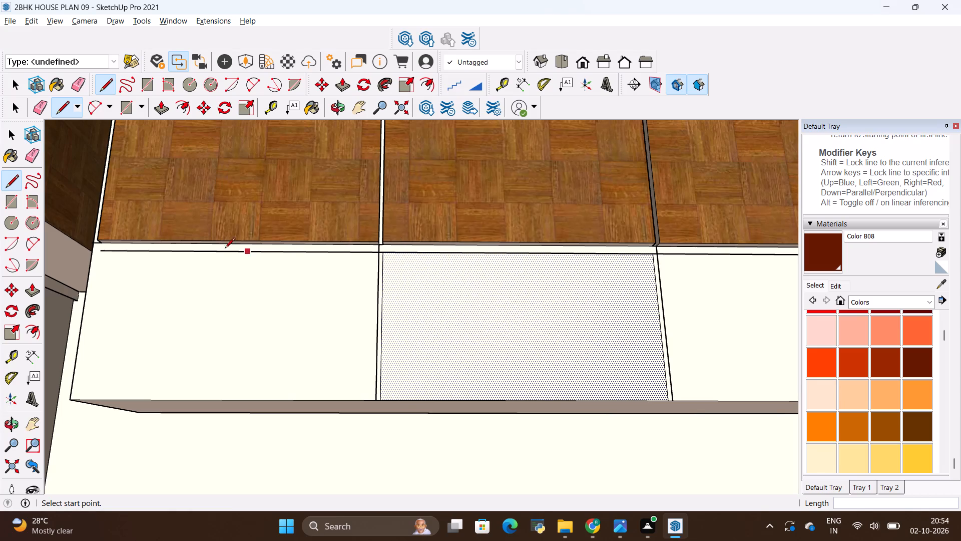
{"action": "scroll", "coordinate": [125, 250], "scroll_direction": "up", "scroll_amount": 7}
{"action": "scroll", "coordinate": [480, 251], "scroll_direction": "down", "scroll_amount": 7}
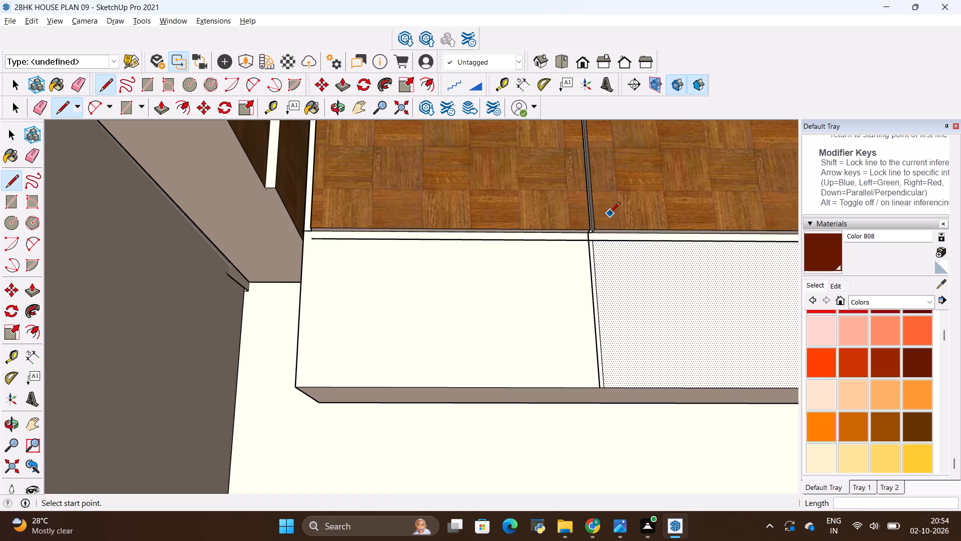
{"action": "left_click", "coordinate": [313, 251]}
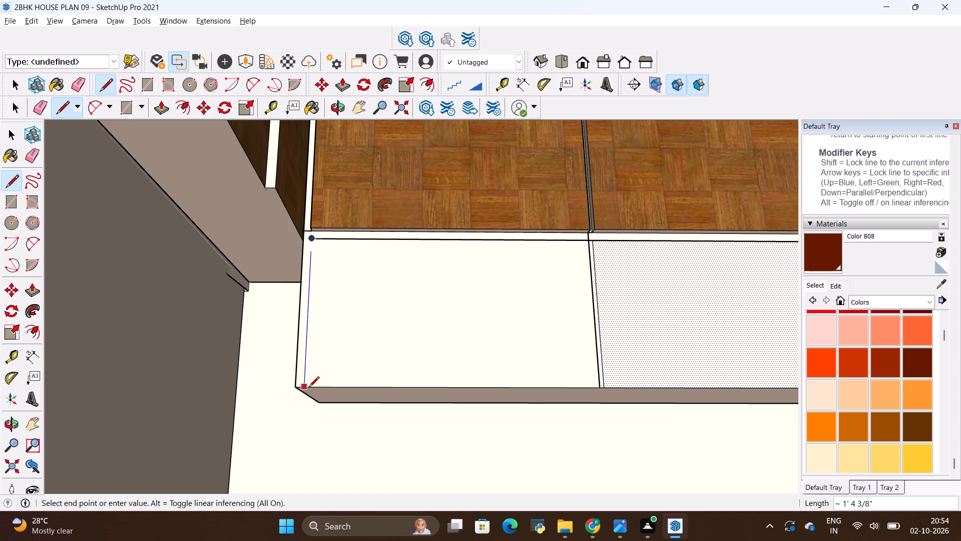
{"action": "left_click", "coordinate": [309, 388]}
{"action": "key", "text": "Escape"}
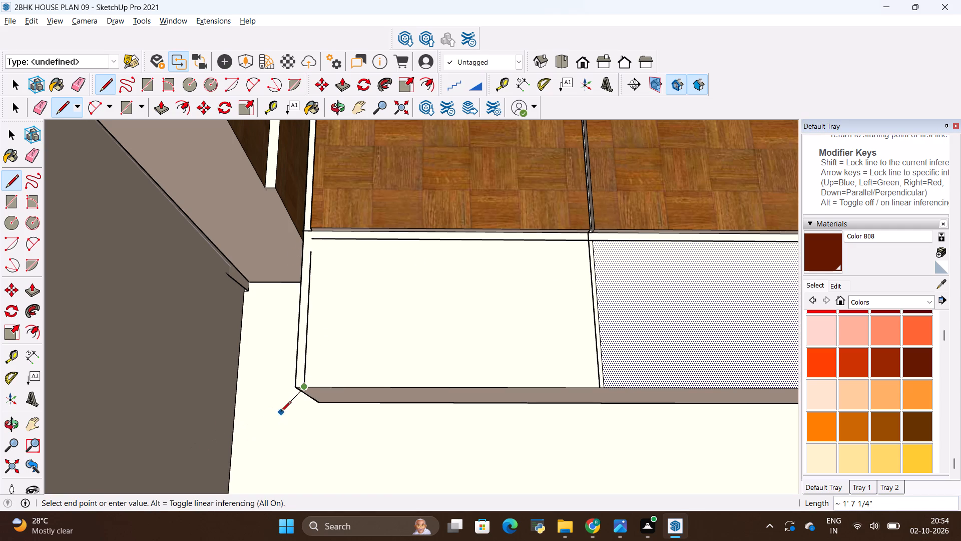
Draw a short line joining the end of the 1" strip line to the top of the new vertical line.
{"action": "scroll", "coordinate": [302, 269], "scroll_direction": "up", "scroll_amount": 3}
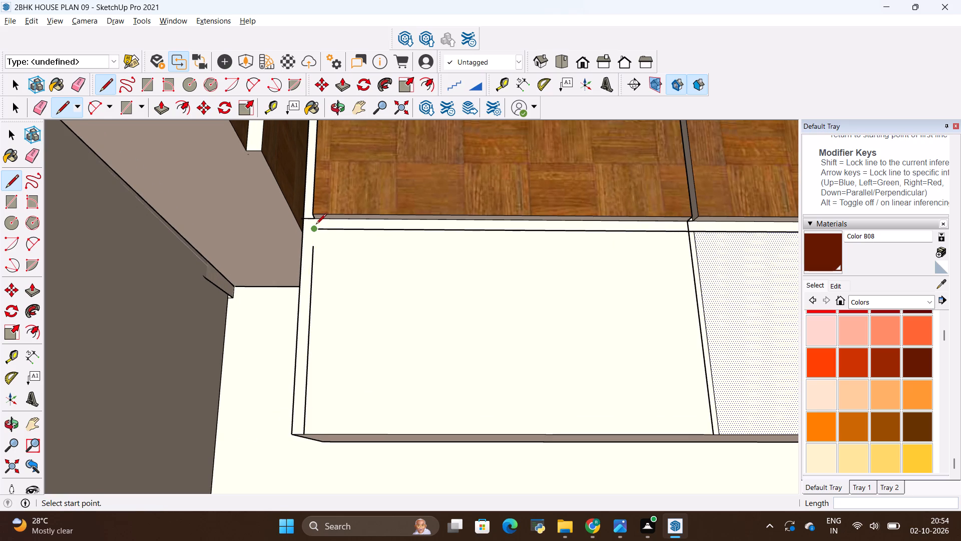
{"action": "left_click", "coordinate": [316, 225]}
{"action": "left_click", "coordinate": [315, 245]}
{"action": "key", "text": "Escape"}
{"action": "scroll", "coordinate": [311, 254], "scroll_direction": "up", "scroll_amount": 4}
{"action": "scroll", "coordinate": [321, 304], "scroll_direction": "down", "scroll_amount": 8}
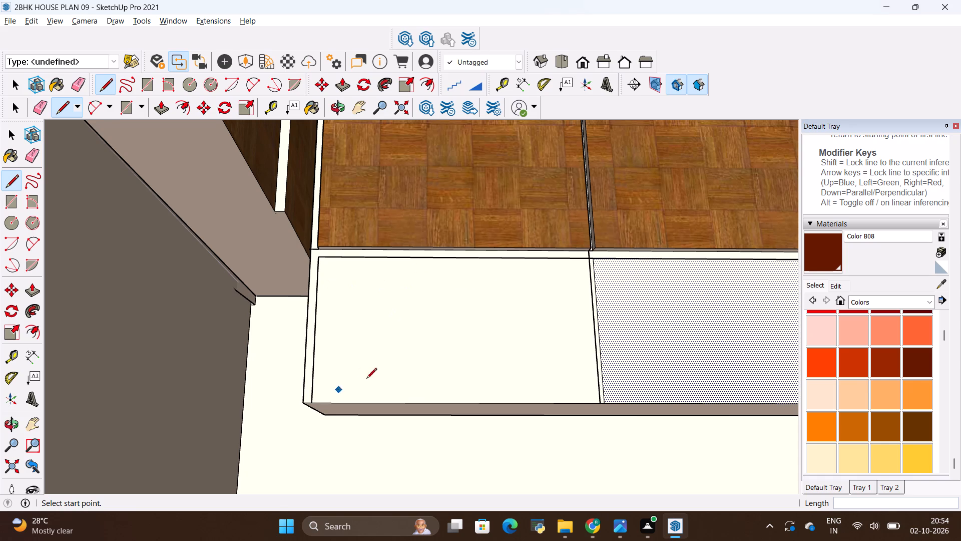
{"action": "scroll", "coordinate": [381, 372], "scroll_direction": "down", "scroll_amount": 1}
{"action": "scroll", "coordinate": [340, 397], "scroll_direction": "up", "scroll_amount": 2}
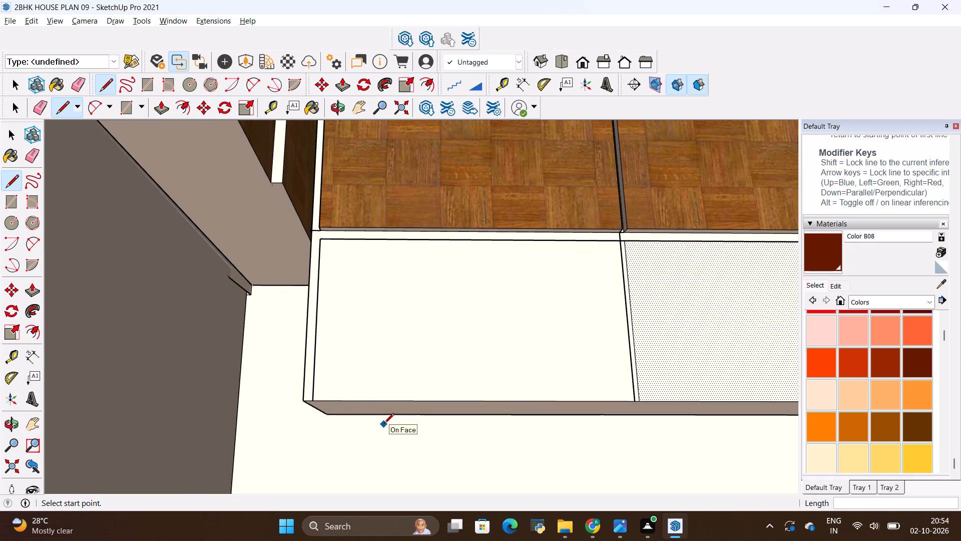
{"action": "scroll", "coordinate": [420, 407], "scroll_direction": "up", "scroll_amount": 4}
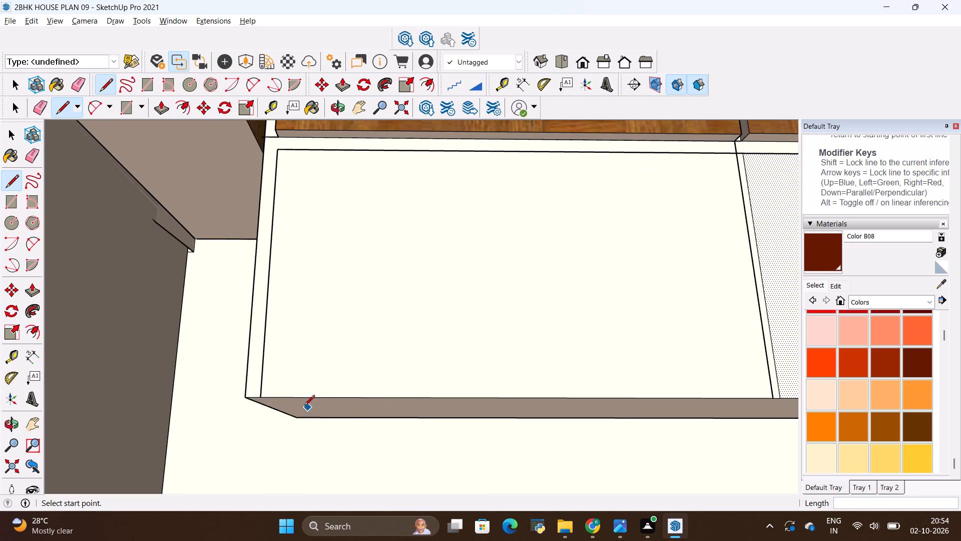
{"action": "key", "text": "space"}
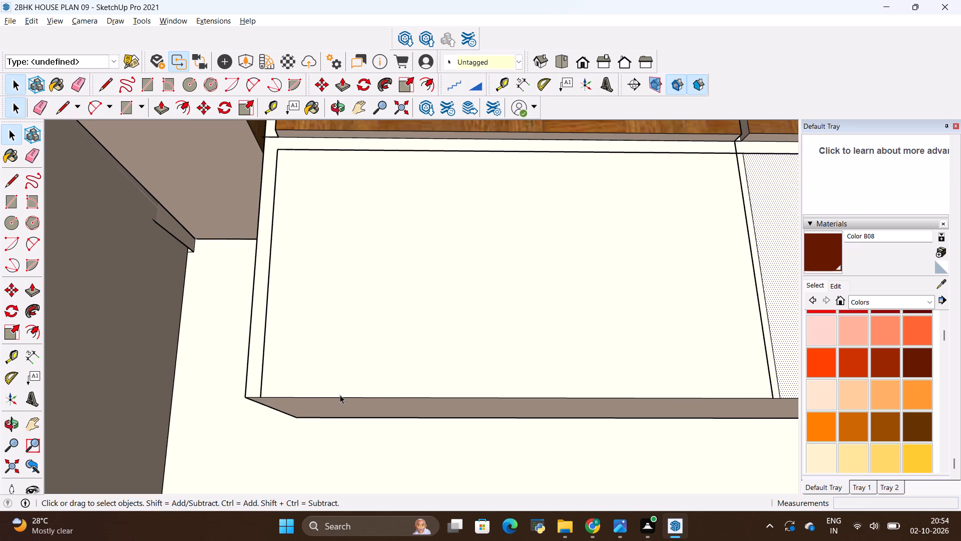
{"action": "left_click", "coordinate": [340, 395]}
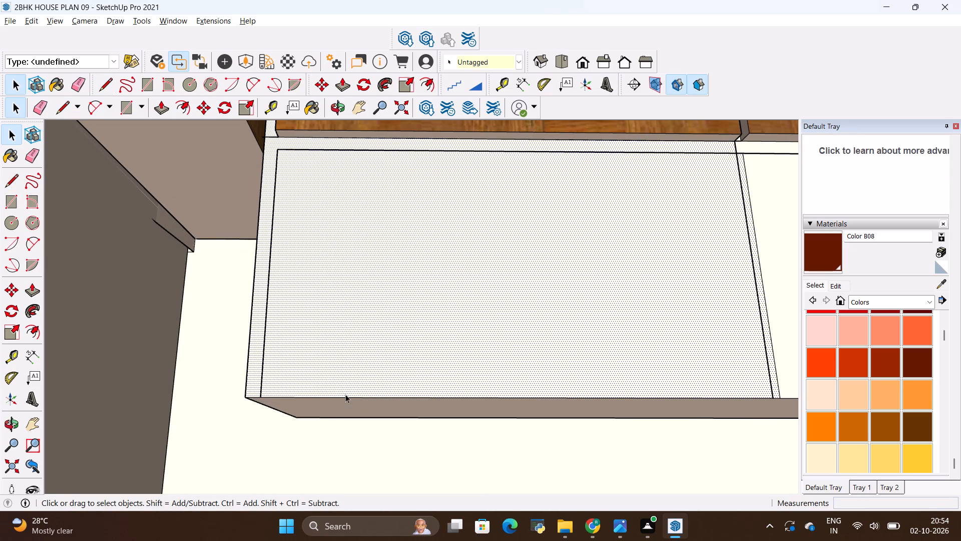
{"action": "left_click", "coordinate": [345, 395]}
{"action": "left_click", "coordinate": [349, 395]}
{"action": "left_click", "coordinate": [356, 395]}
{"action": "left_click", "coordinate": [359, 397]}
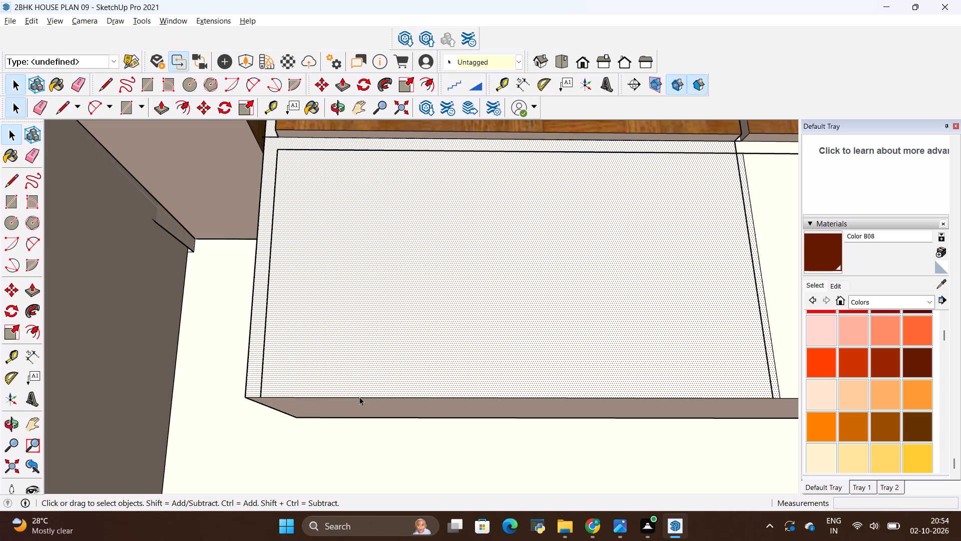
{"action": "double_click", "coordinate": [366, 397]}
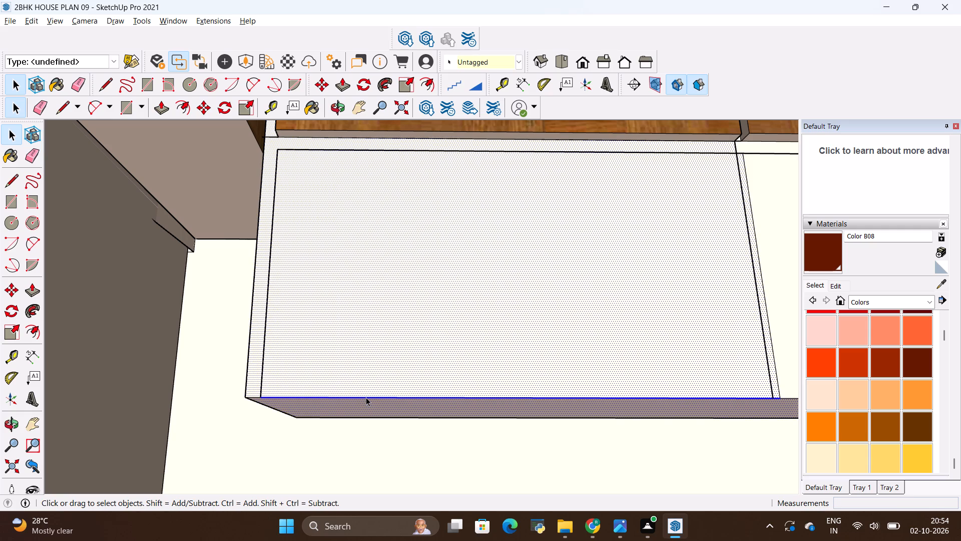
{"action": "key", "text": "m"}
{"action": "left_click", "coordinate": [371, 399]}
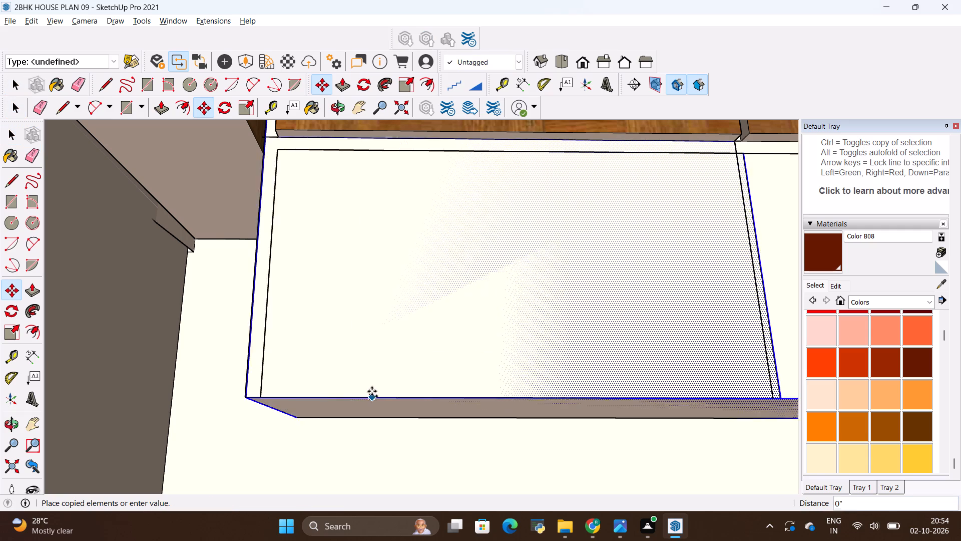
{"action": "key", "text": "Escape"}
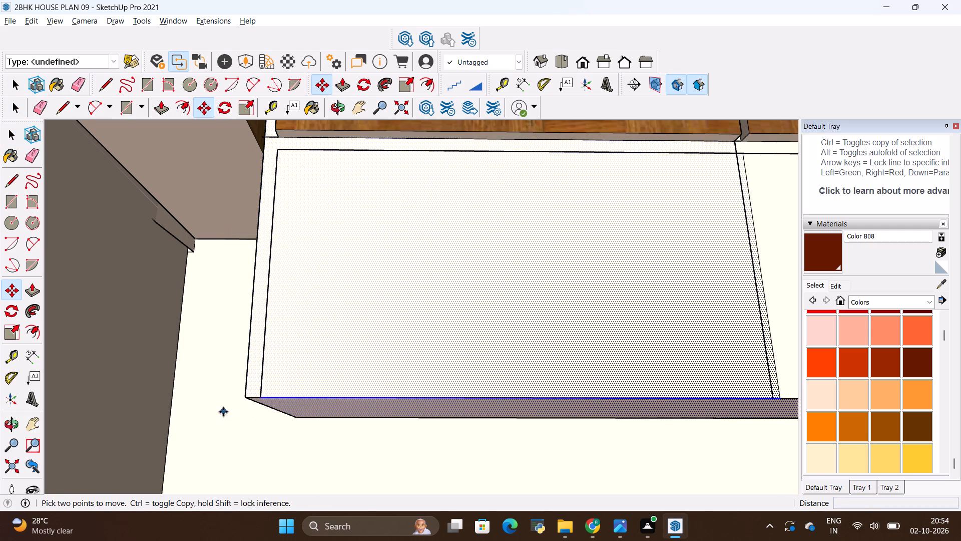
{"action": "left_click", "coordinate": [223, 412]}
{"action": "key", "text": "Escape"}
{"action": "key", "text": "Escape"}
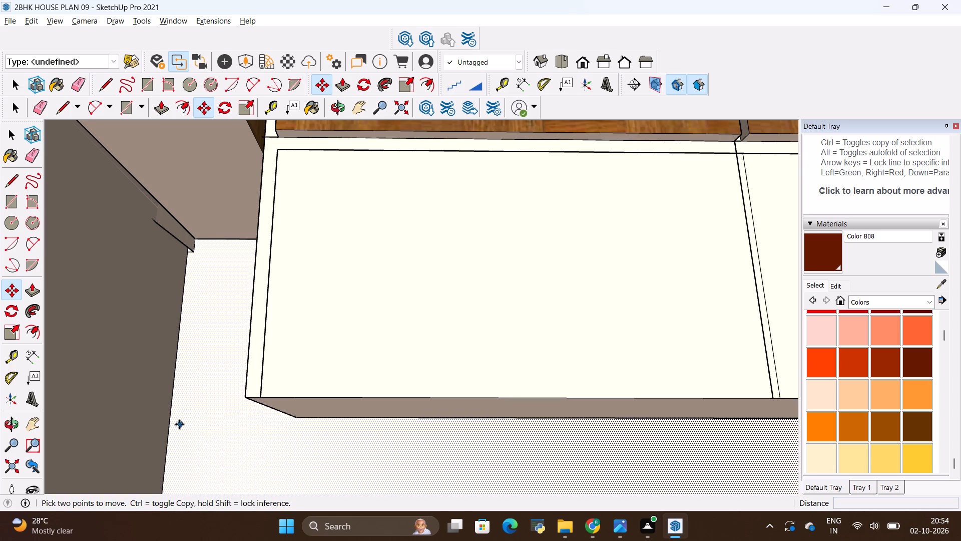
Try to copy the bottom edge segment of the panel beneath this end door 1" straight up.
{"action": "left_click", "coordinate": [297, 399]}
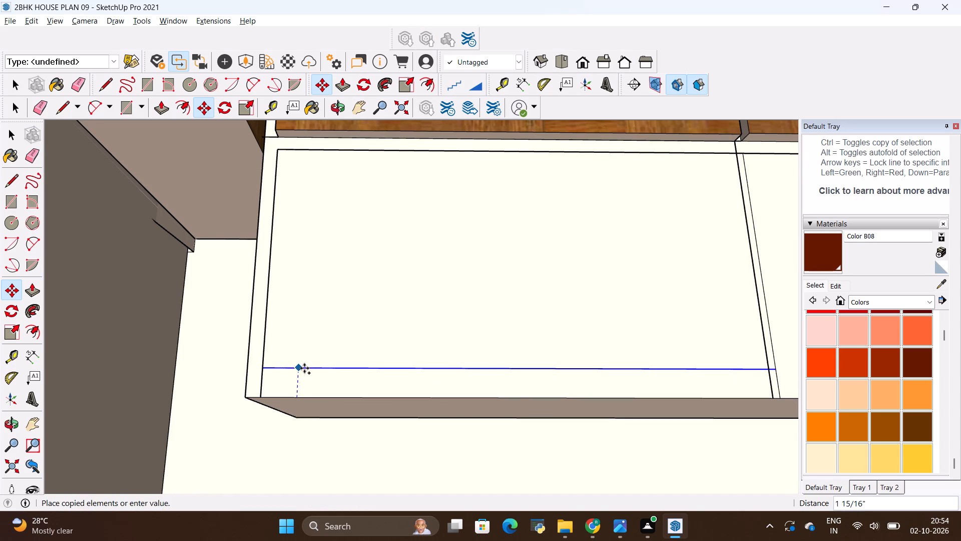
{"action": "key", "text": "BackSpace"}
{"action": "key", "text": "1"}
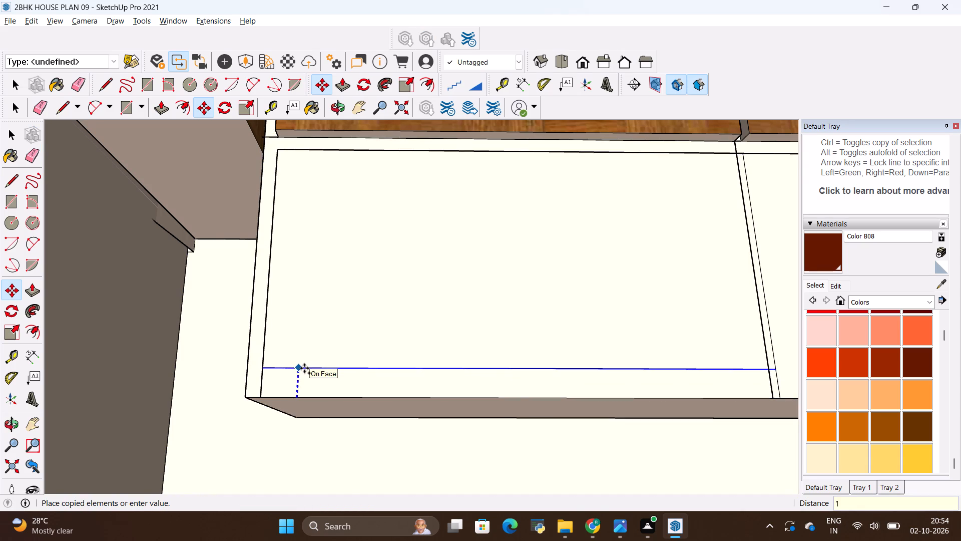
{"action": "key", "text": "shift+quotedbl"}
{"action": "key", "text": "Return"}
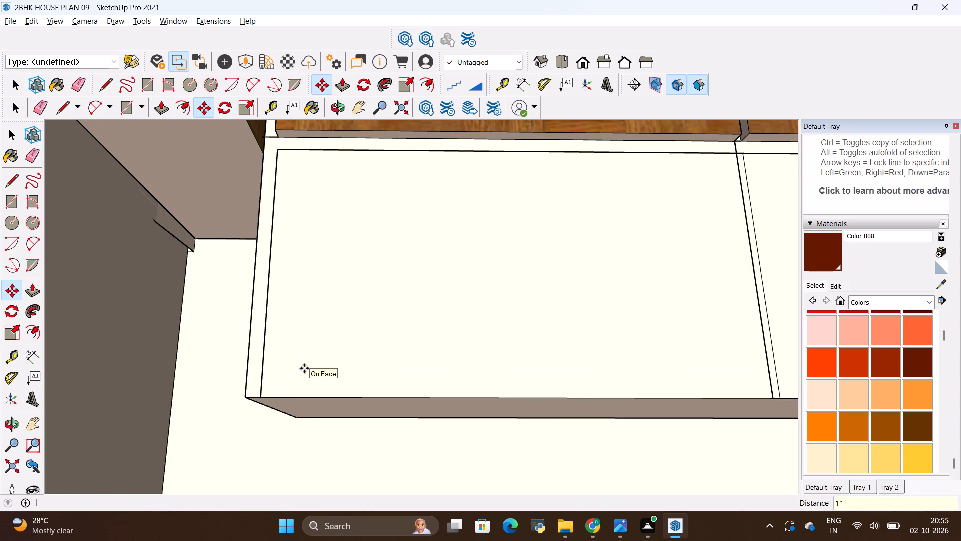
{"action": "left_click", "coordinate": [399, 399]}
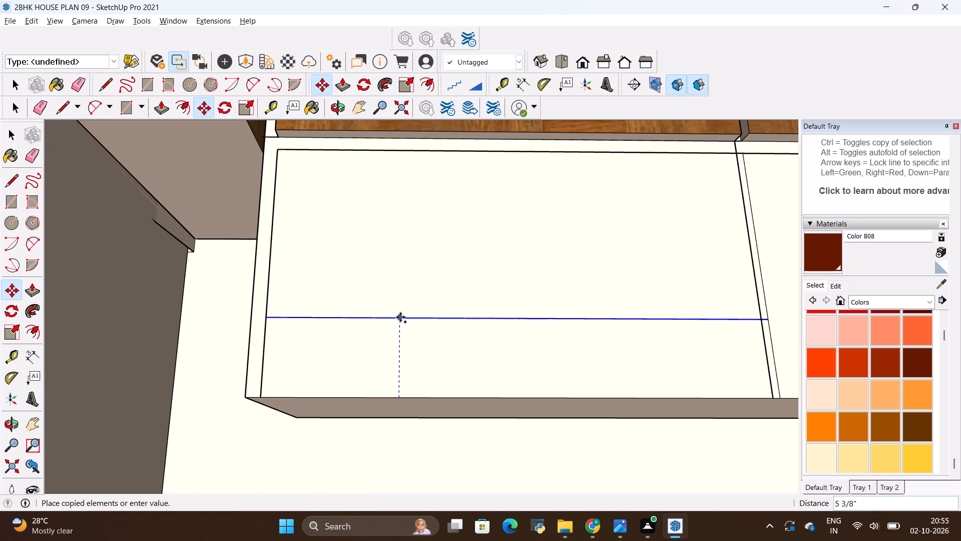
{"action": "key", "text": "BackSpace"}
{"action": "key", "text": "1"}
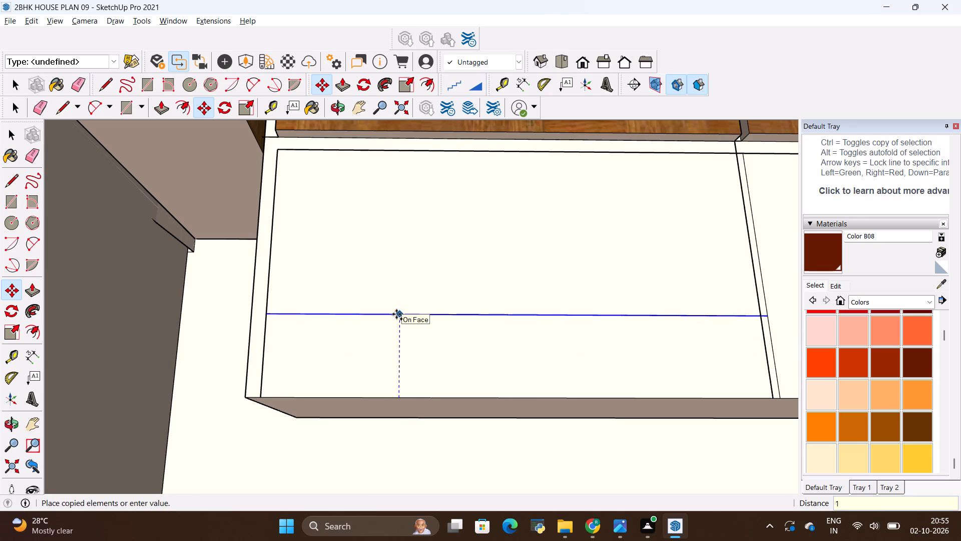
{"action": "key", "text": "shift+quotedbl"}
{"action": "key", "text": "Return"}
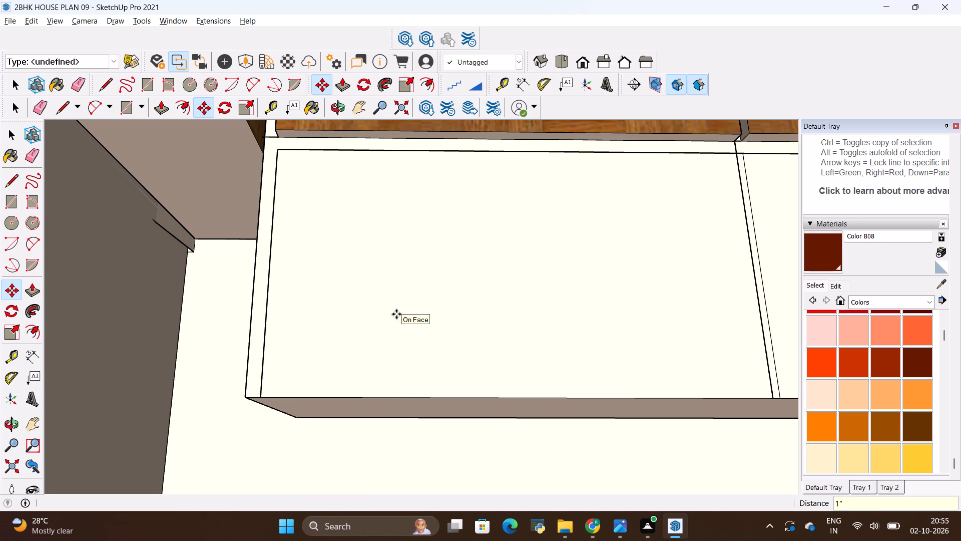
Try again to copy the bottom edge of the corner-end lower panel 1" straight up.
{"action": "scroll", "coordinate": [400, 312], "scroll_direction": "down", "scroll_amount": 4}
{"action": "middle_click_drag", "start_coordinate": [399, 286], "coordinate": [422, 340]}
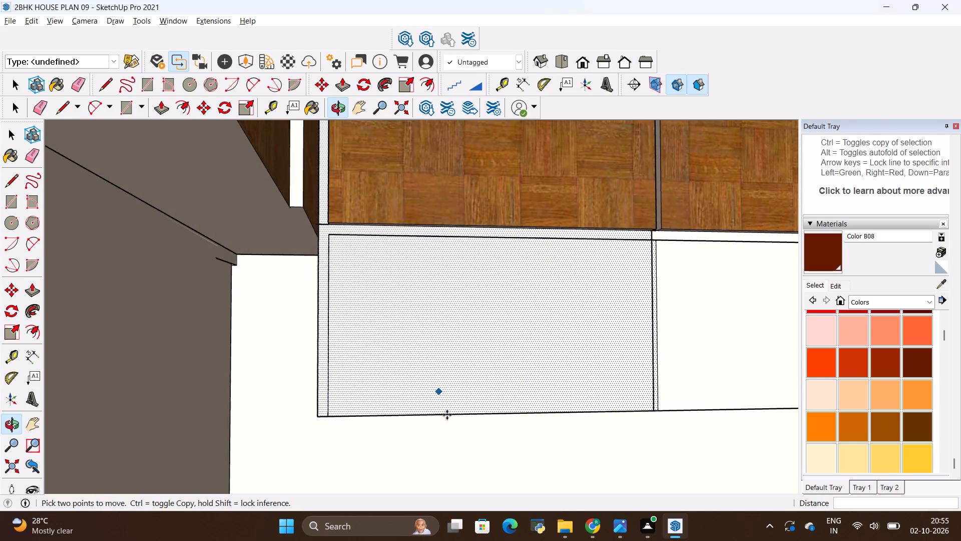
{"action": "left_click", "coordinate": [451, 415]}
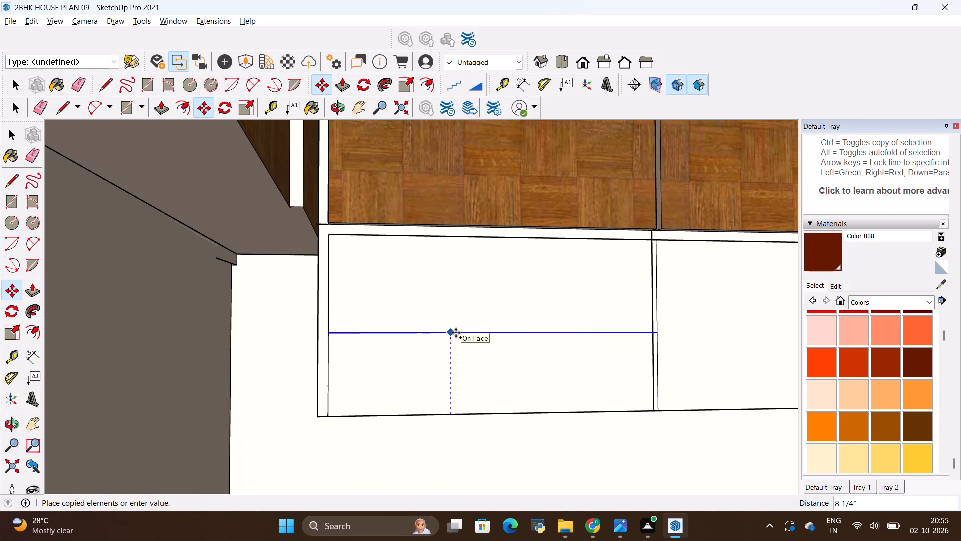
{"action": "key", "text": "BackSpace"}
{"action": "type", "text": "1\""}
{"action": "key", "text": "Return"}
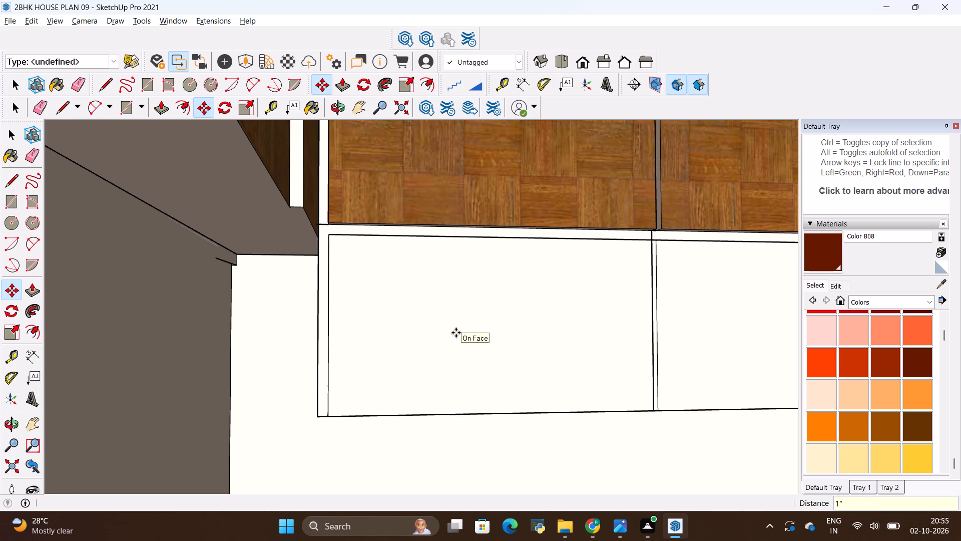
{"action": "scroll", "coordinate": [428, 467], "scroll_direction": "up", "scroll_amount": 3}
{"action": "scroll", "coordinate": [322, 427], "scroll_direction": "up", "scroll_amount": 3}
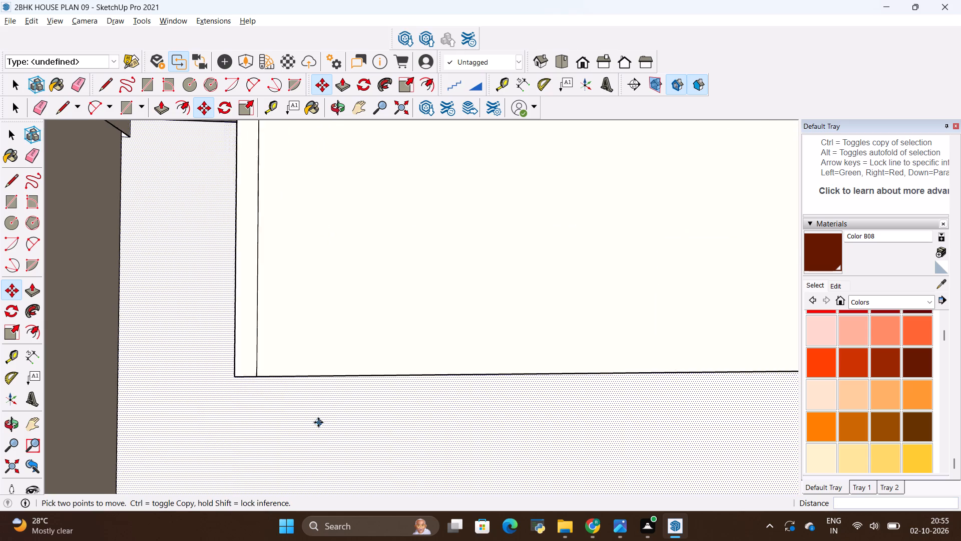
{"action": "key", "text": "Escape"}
Place a horizontal guide line 1" above the cabinet front's bottom edge.
{"action": "scroll", "coordinate": [251, 418], "scroll_direction": "down", "scroll_amount": 6}
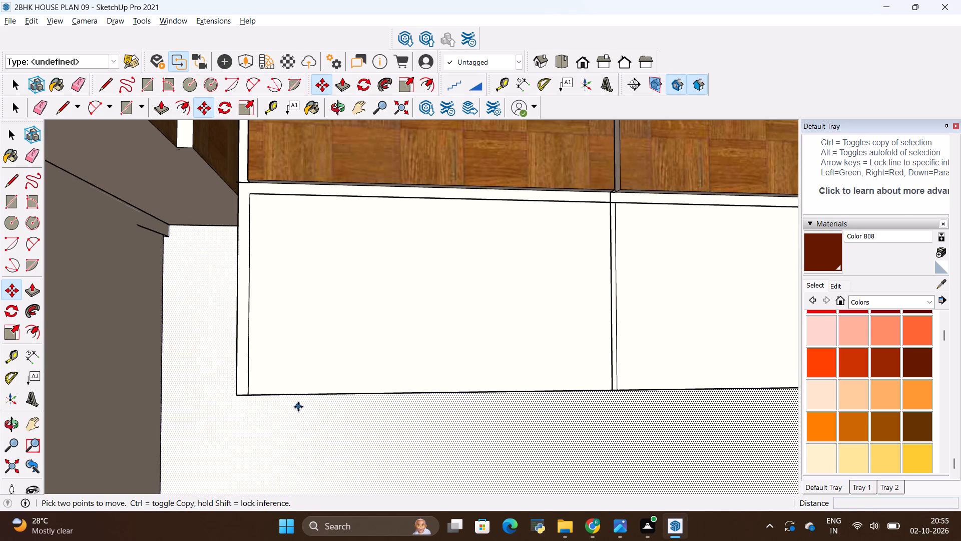
{"action": "key", "text": "t"}
{"action": "left_click", "coordinate": [330, 394]}
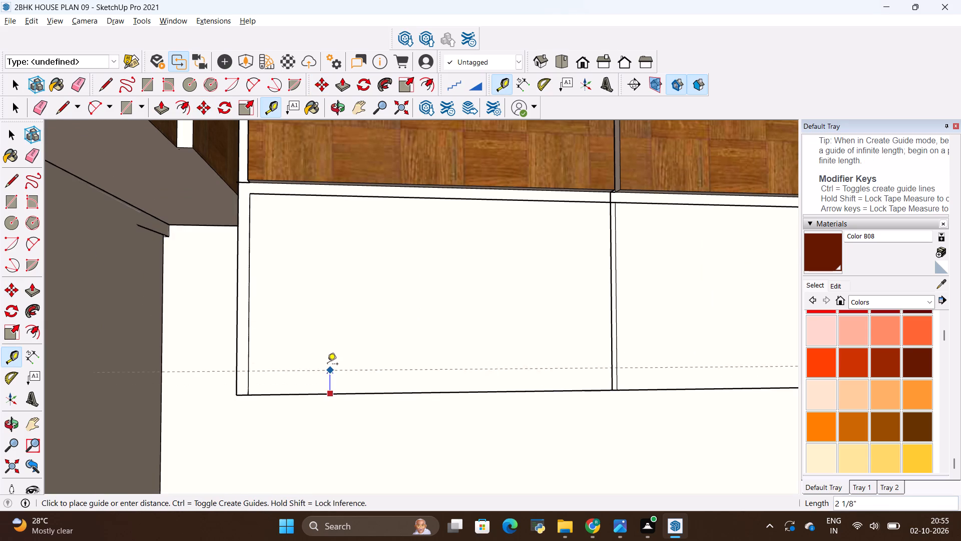
{"action": "key", "text": "BackSpace"}
{"action": "key", "text": "1"}
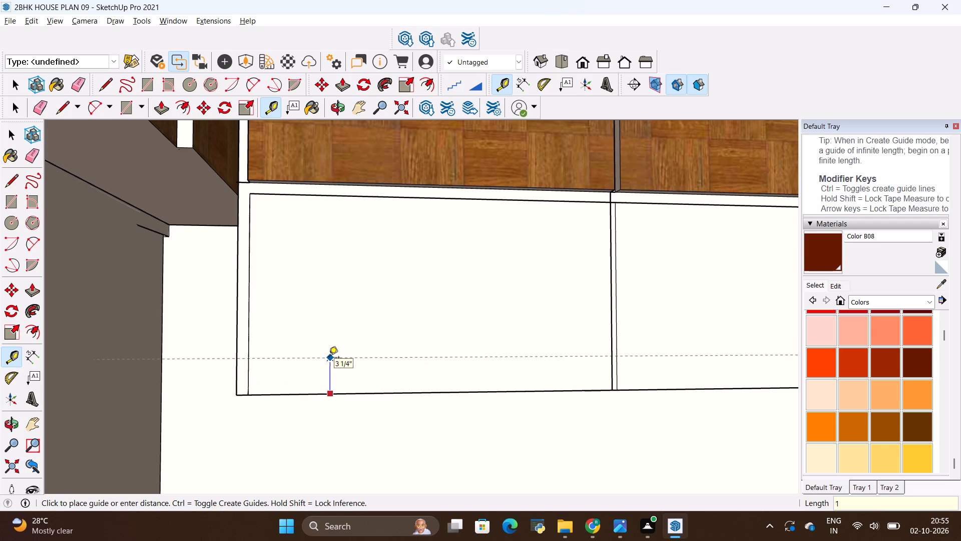
{"action": "key", "text": "shift+quotedbl"}
{"action": "key", "text": "Return"}
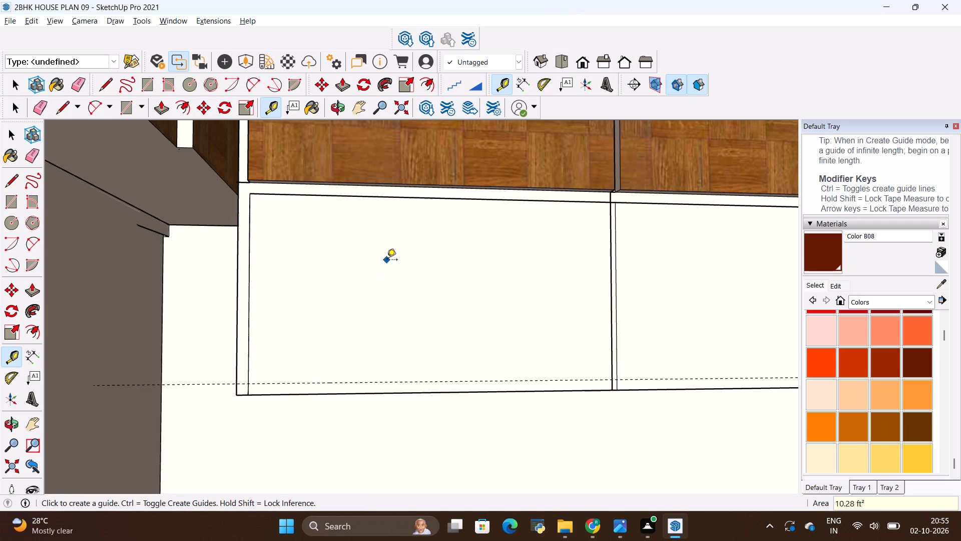
Draw a line along the guide across the corner-end lower panel, between its two side border lines.
{"action": "key", "text": "l"}
{"action": "left_click", "coordinate": [249, 383]}
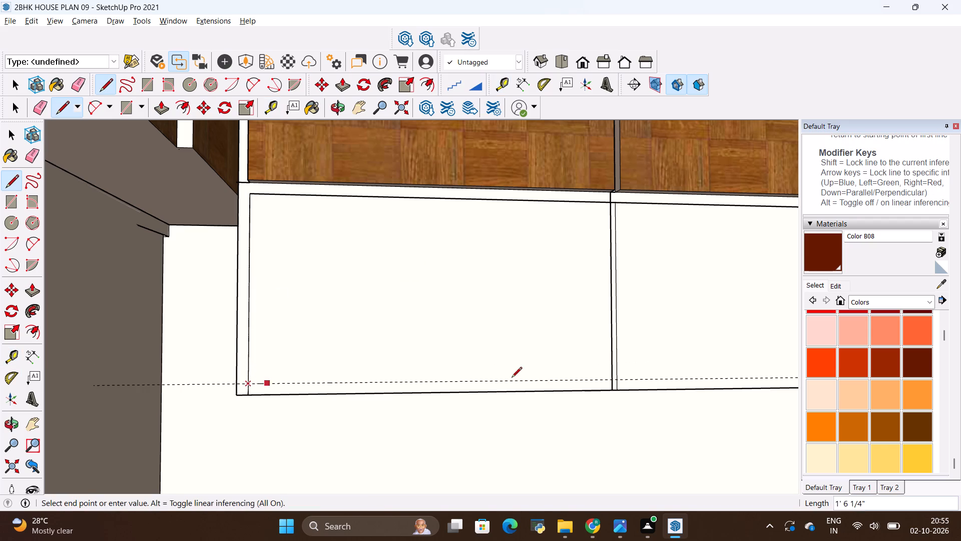
{"action": "left_click", "coordinate": [610, 375]}
Draw a line about 2' 9 5/16" long along the guide across the middle lower panel, between its side border lines.
{"action": "scroll", "coordinate": [354, 403], "scroll_direction": "down", "scroll_amount": 4}
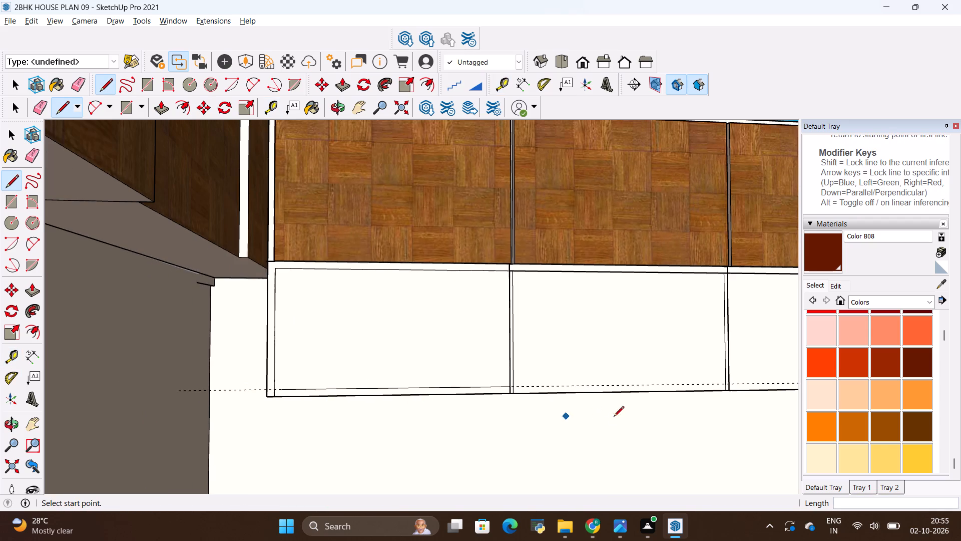
{"action": "middle_click_drag", "start_coordinate": [656, 413], "coordinate": [487, 429], "text": "shift"}
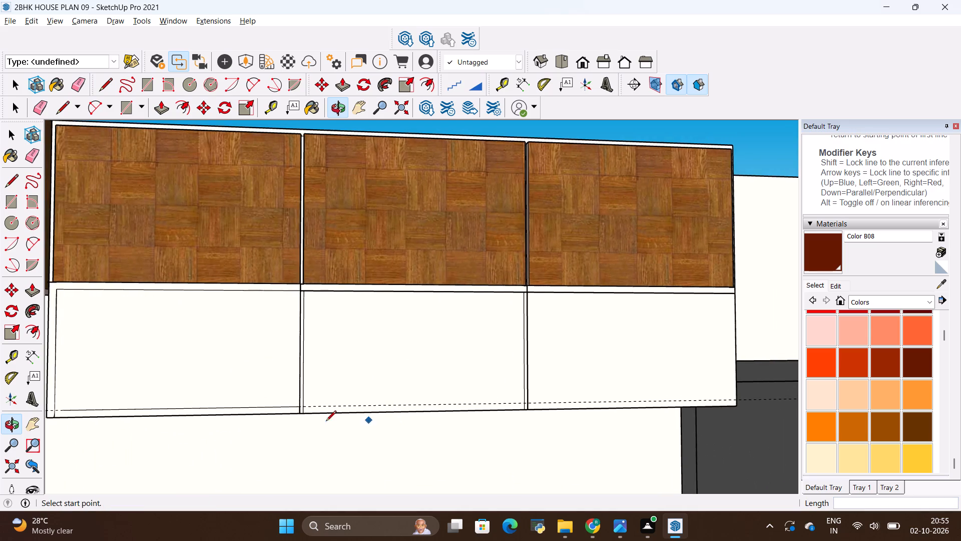
{"action": "scroll", "coordinate": [324, 422], "scroll_direction": "up", "scroll_amount": 7}
{"action": "left_click", "coordinate": [288, 392]}
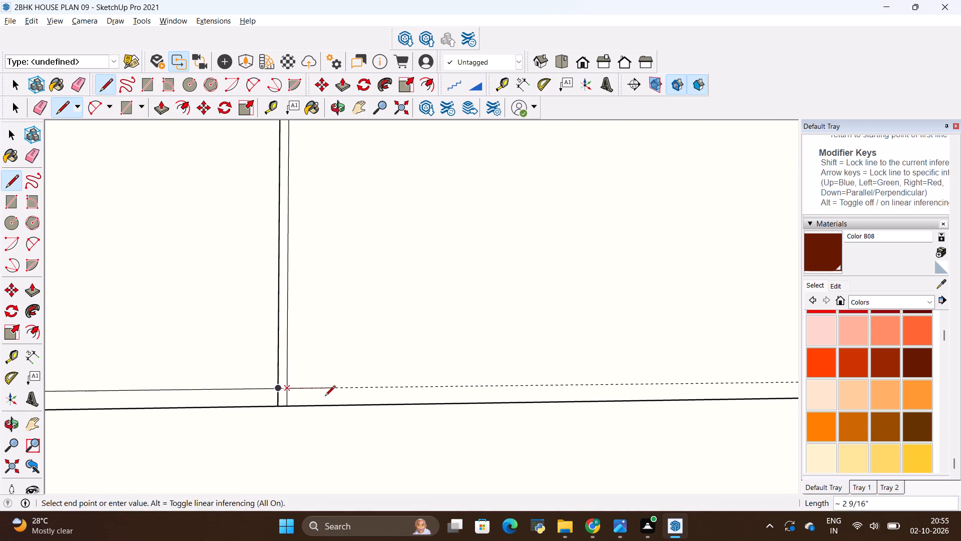
{"action": "scroll", "coordinate": [312, 397], "scroll_direction": "down", "scroll_amount": 4}
{"action": "scroll", "coordinate": [658, 392], "scroll_direction": "up", "scroll_amount": 3}
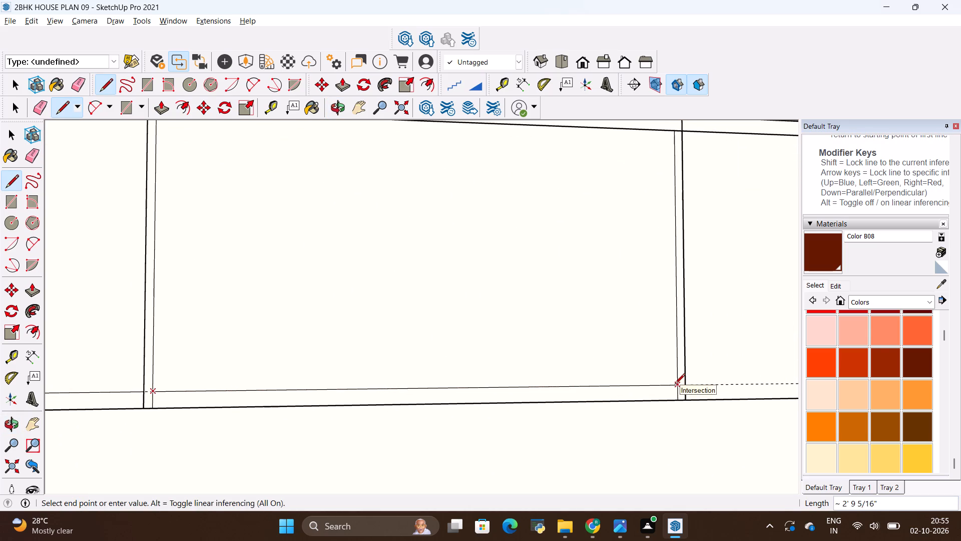
{"action": "left_click", "coordinate": [675, 385]}
Draw a line about 2' 10 5/16" long along the guide across the third lower panel, ending at the cabinet's outer side edge.
{"action": "scroll", "coordinate": [308, 387], "scroll_direction": "down", "scroll_amount": 5}
{"action": "middle_click_drag", "start_coordinate": [539, 420], "coordinate": [505, 421], "text": "shift"}
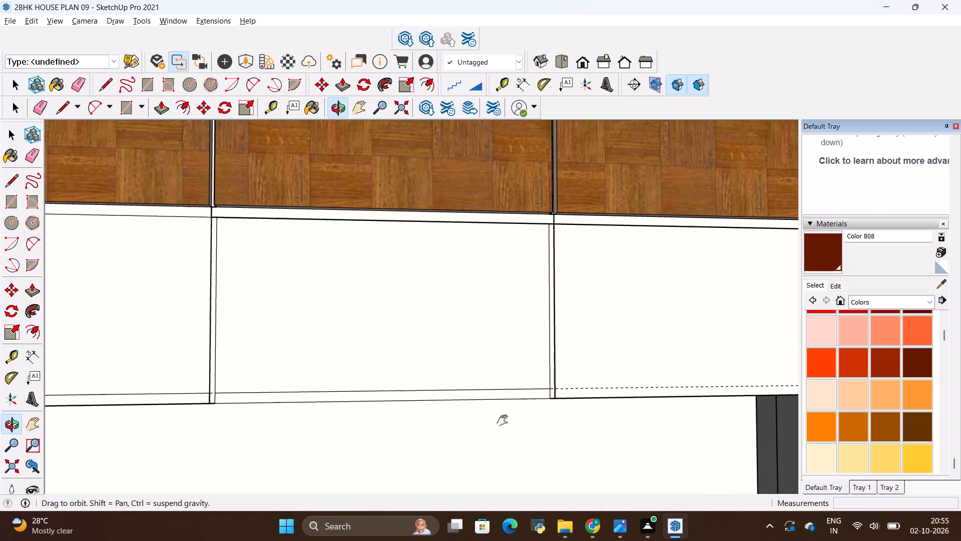
{"action": "middle_click_drag", "start_coordinate": [505, 421], "coordinate": [343, 416], "text": "shift"}
{"action": "scroll", "coordinate": [277, 397], "scroll_direction": "up", "scroll_amount": 7}
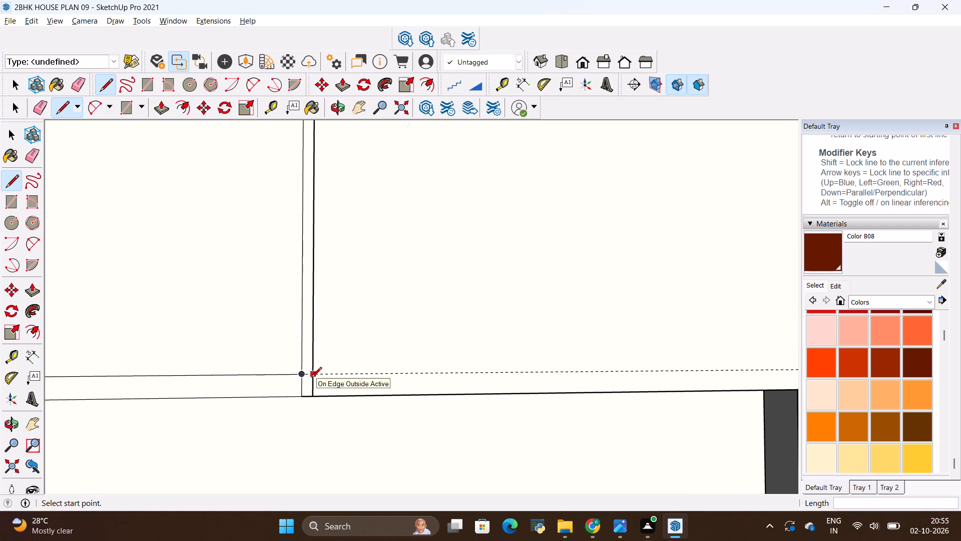
{"action": "left_click", "coordinate": [311, 378]}
{"action": "scroll", "coordinate": [214, 395], "scroll_direction": "down", "scroll_amount": 4}
{"action": "scroll", "coordinate": [777, 372], "scroll_direction": "up", "scroll_amount": 6}
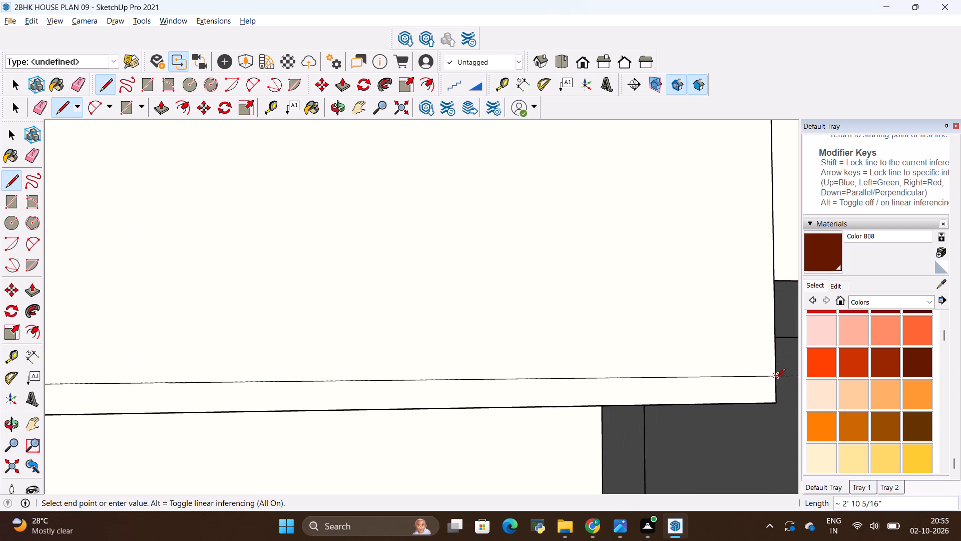
{"action": "scroll", "coordinate": [772, 381], "scroll_direction": "up", "scroll_amount": 3}
{"action": "left_click", "coordinate": [771, 380]}
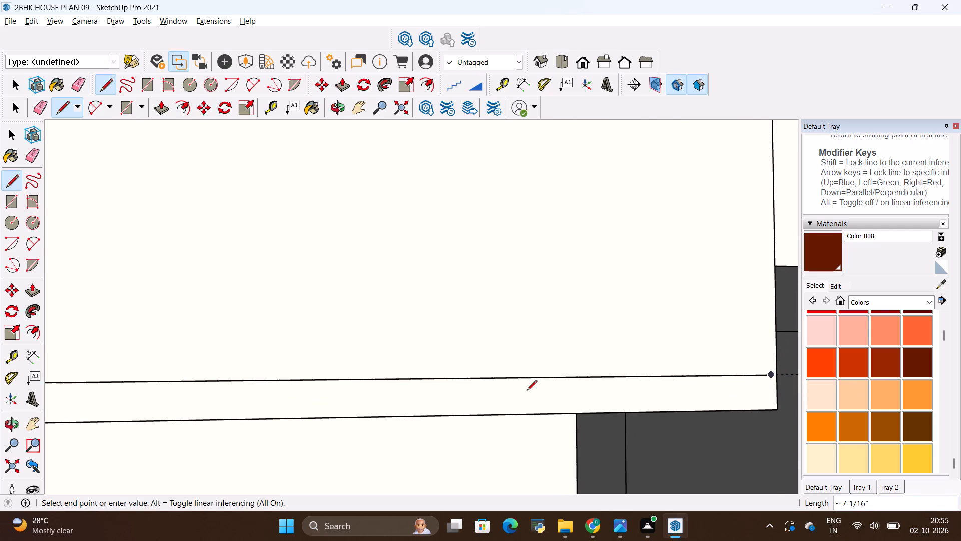
{"action": "scroll", "coordinate": [527, 391], "scroll_direction": "down", "scroll_amount": 12}
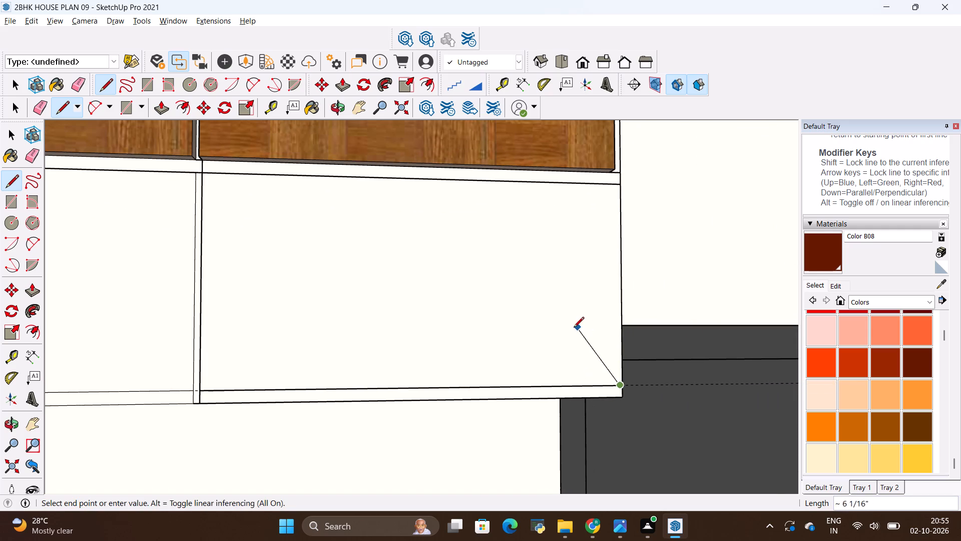
{"action": "key", "text": "space"}
Copy the cabinet front's outer vertical edge beside the third lower panel 1" inward.
{"action": "scroll", "coordinate": [615, 320], "scroll_direction": "up", "scroll_amount": 3}
{"action": "scroll", "coordinate": [616, 319], "scroll_direction": "down", "scroll_amount": 1}
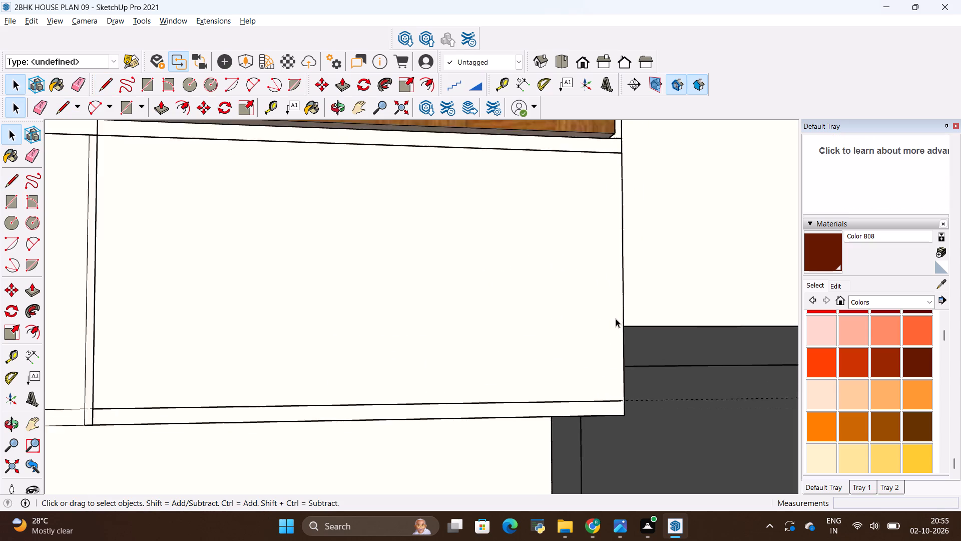
{"action": "scroll", "coordinate": [616, 319], "scroll_direction": "down", "scroll_amount": 1}
{"action": "key", "text": "space"}
{"action": "left_click", "coordinate": [623, 310]}
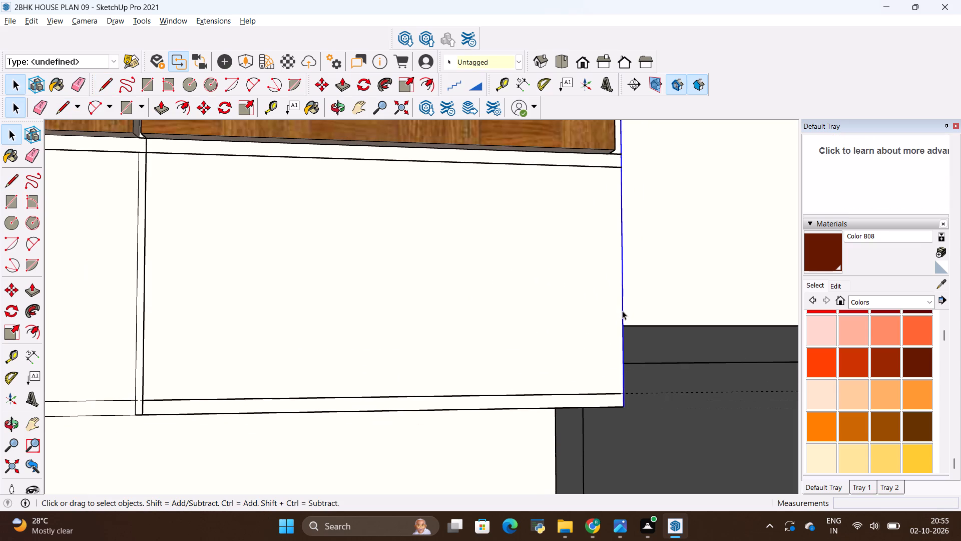
{"action": "key", "text": "m"}
{"action": "left_click", "coordinate": [625, 309]}
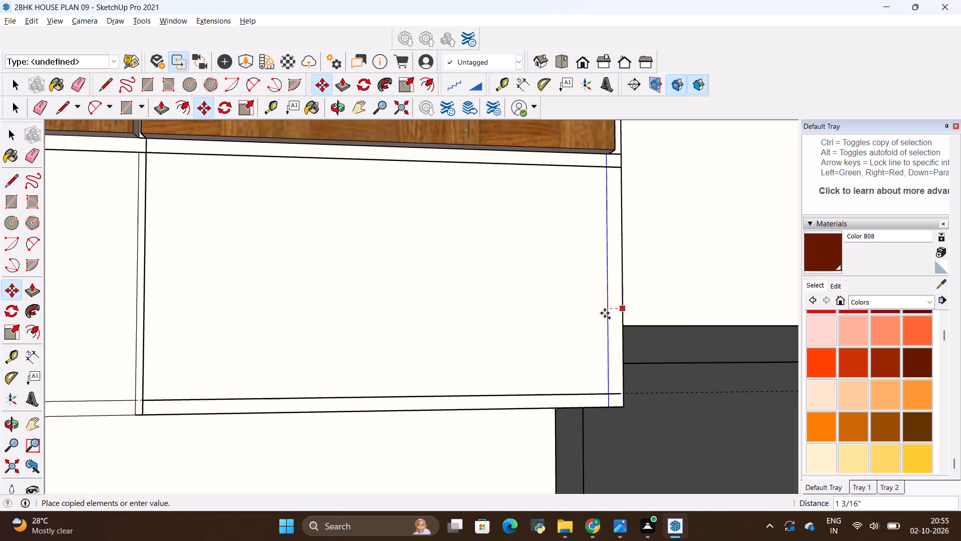
{"action": "key", "text": "BackSpace"}
{"action": "key", "text": "1"}
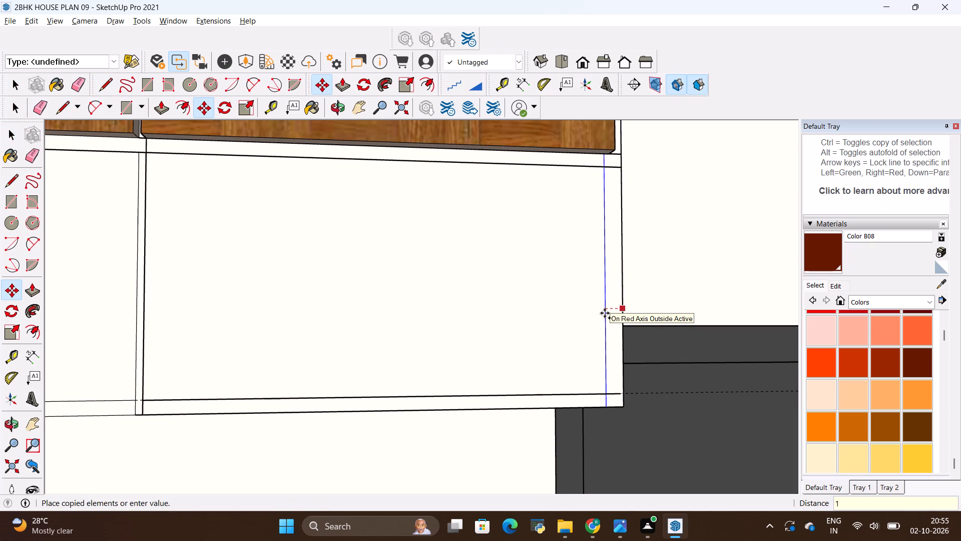
{"action": "key", "text": "shift+quotedbl"}
{"action": "key", "text": "Return"}
{"action": "key", "text": "Escape"}
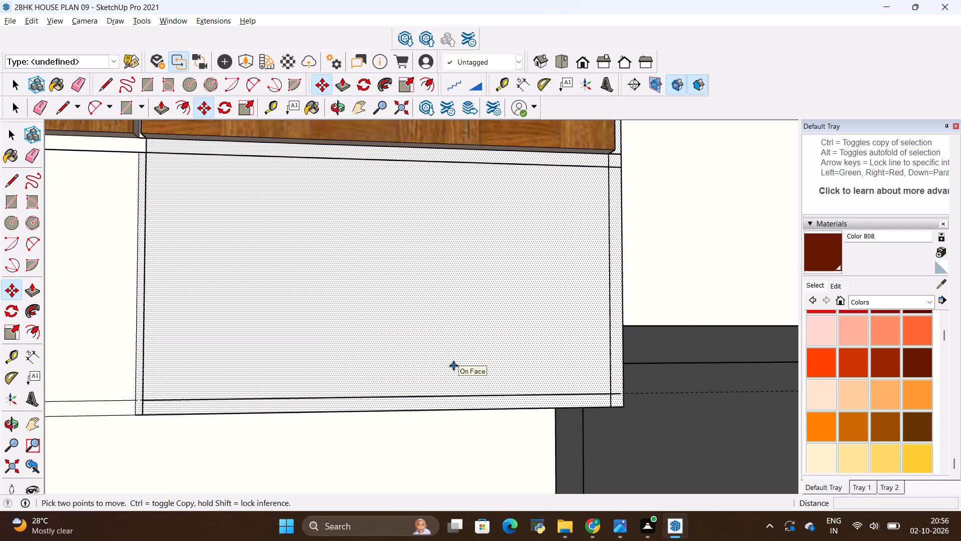
Draw a rectangle about 2' 9 3/8" by 1' 5" inside the third lower panel's strip borders, corner to opposite corner.
{"action": "scroll", "coordinate": [534, 358], "scroll_direction": "down", "scroll_amount": 3}
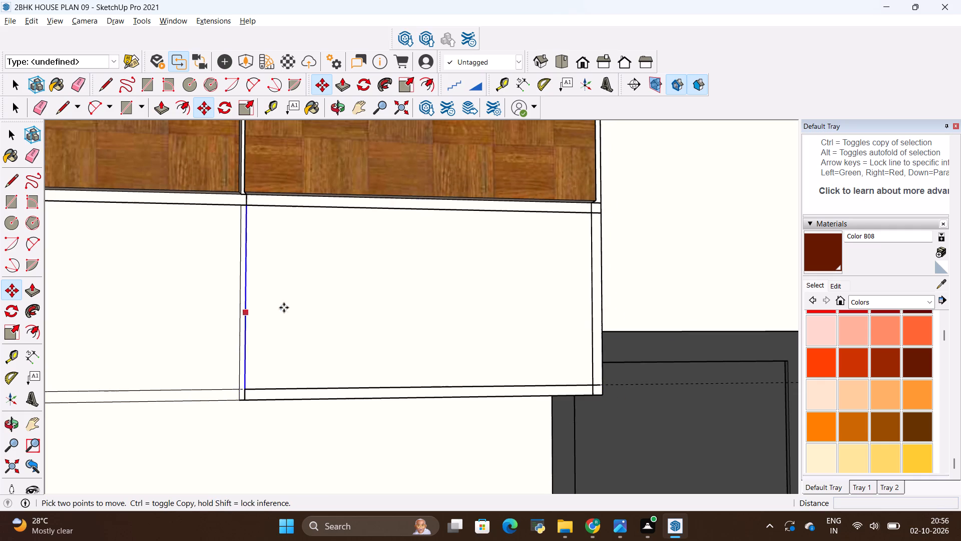
{"action": "scroll", "coordinate": [347, 181], "scroll_direction": "up", "scroll_amount": 2}
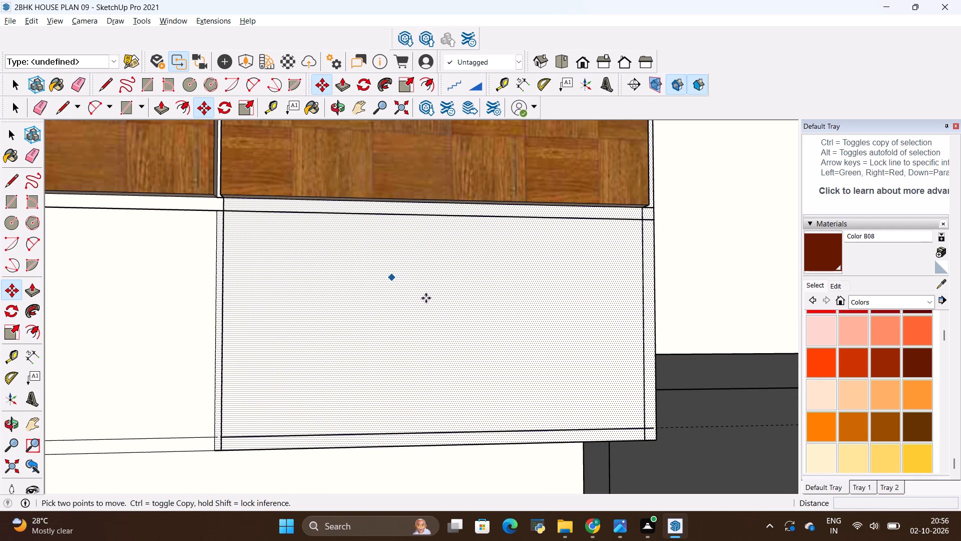
{"action": "key", "text": "r"}
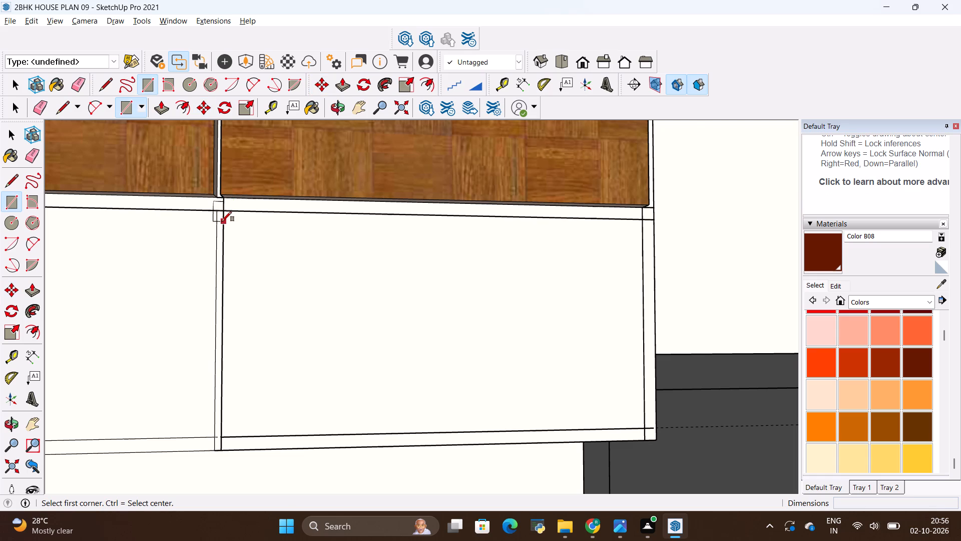
{"action": "scroll", "coordinate": [222, 221], "scroll_direction": "up", "scroll_amount": 5}
{"action": "left_click", "coordinate": [220, 205]}
{"action": "scroll", "coordinate": [259, 242], "scroll_direction": "down", "scroll_amount": 5}
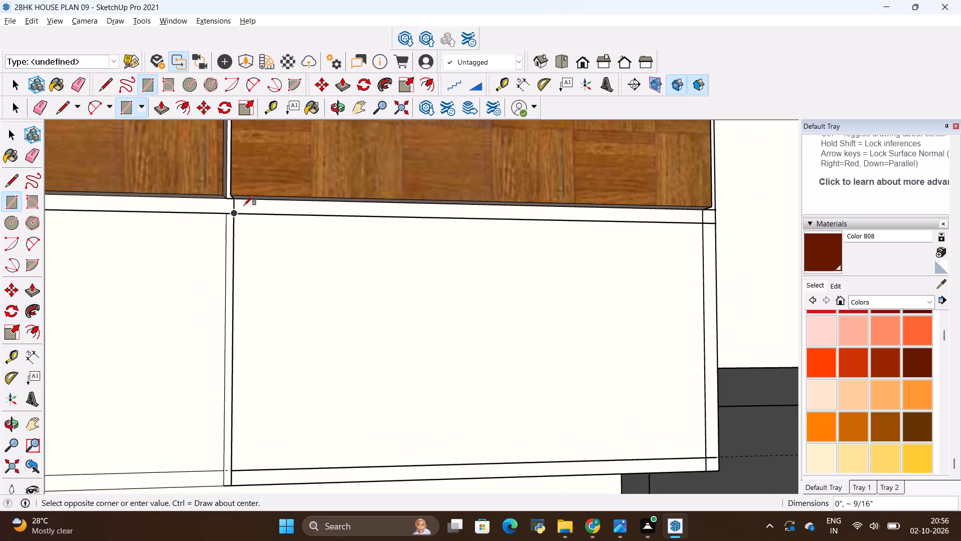
{"action": "scroll", "coordinate": [244, 205], "scroll_direction": "down", "scroll_amount": 2}
{"action": "left_click", "coordinate": [636, 418]}
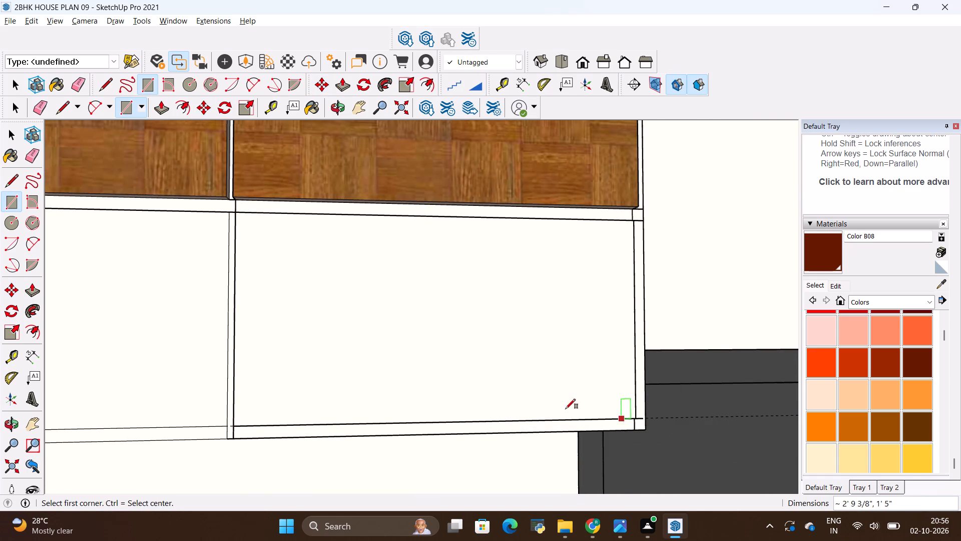
Push/Pull the third lower panel's inner face outward 1".
{"action": "left_click", "coordinate": [143, 316]}
{"action": "key", "text": "space"}
{"action": "left_click", "coordinate": [157, 326]}
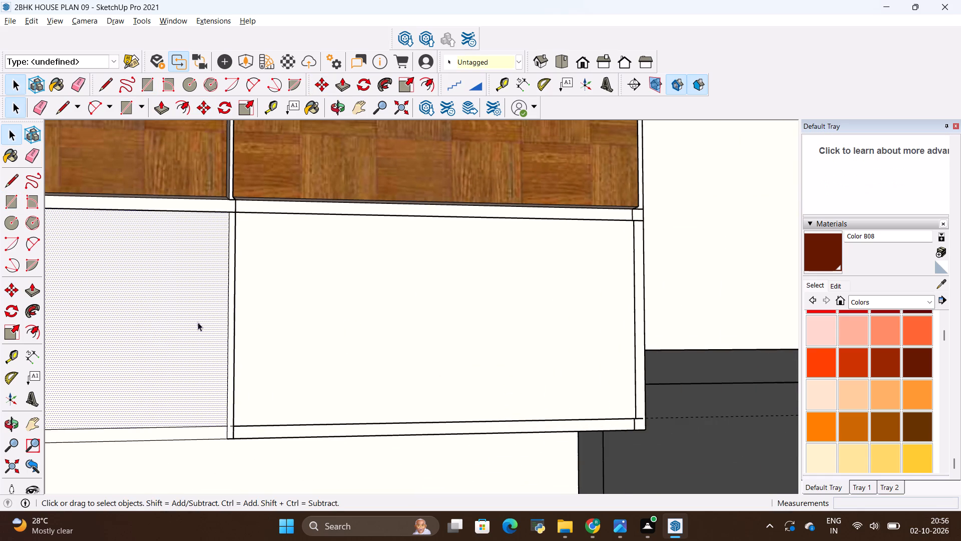
{"action": "left_click", "coordinate": [266, 321]}
{"action": "key", "text": "p"}
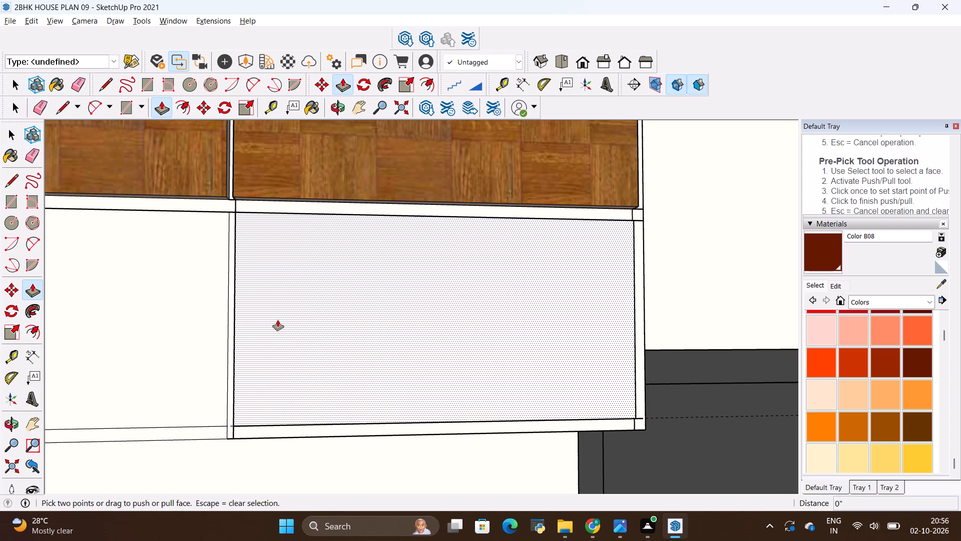
{"action": "left_click", "coordinate": [278, 320]}
{"action": "scroll", "coordinate": [295, 366], "scroll_direction": "down", "scroll_amount": 1}
{"action": "middle_click_drag", "start_coordinate": [295, 364], "coordinate": [295, 367]}
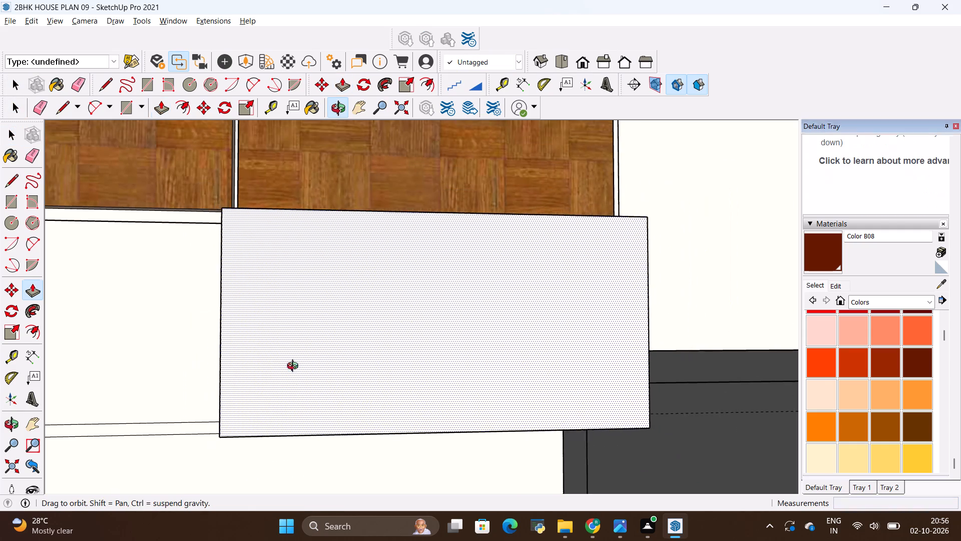
{"action": "middle_click_drag", "start_coordinate": [295, 367], "coordinate": [304, 447]}
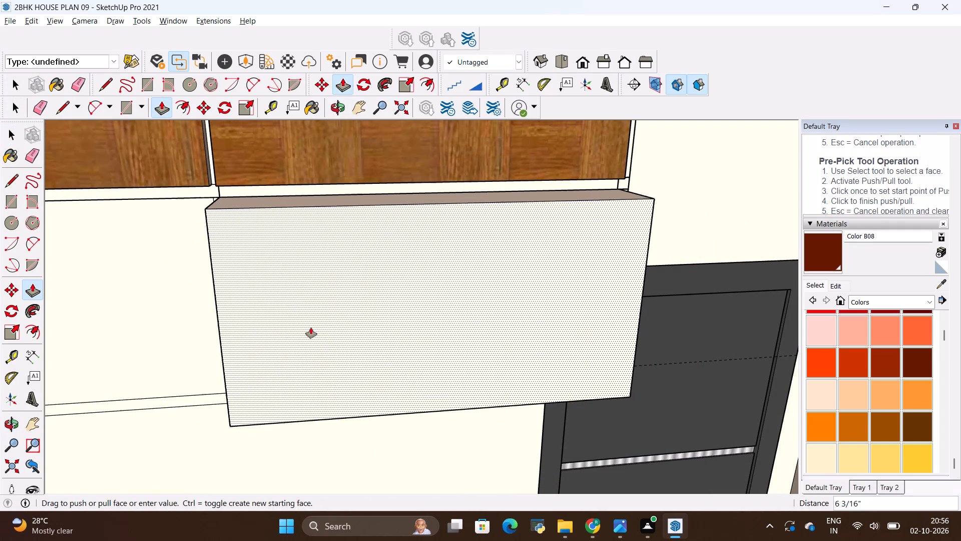
{"action": "key", "text": "BackSpace"}
{"action": "type", "text": "1\""}
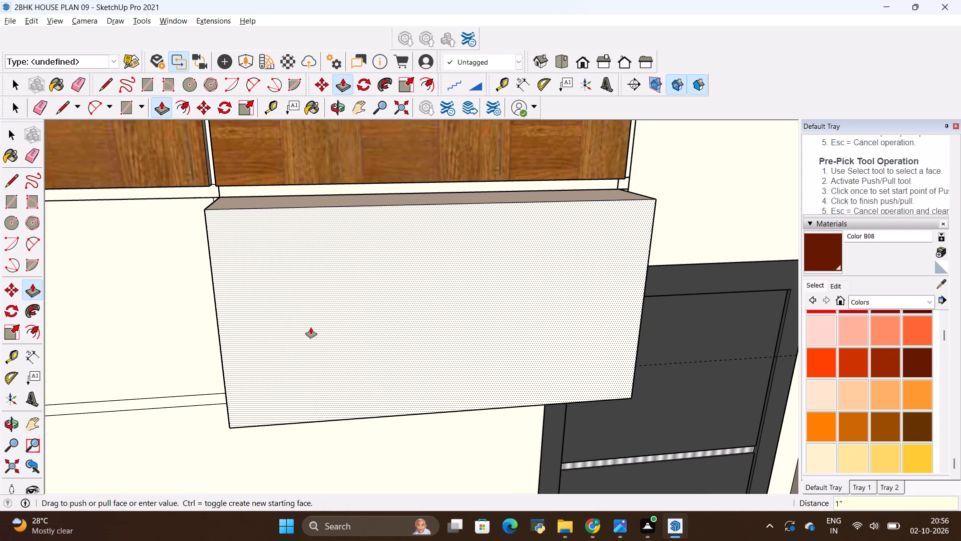
{"action": "key", "text": "Return"}
Repeat the 1" Push/Pull on the middle lower panel's face.
{"action": "double_click", "coordinate": [170, 322]}
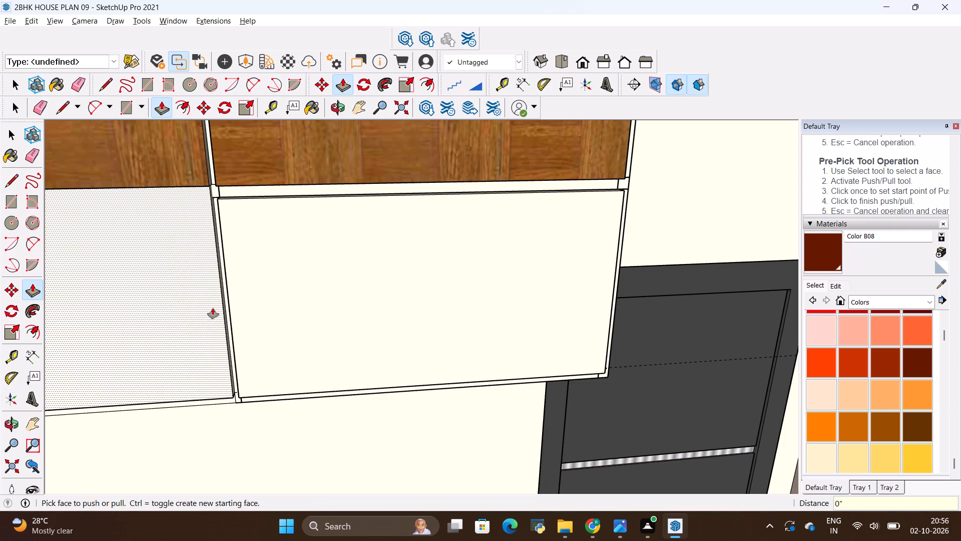
{"action": "scroll", "coordinate": [464, 309], "scroll_direction": "down", "scroll_amount": 5}
{"action": "scroll", "coordinate": [578, 272], "scroll_direction": "down", "scroll_amount": 6}
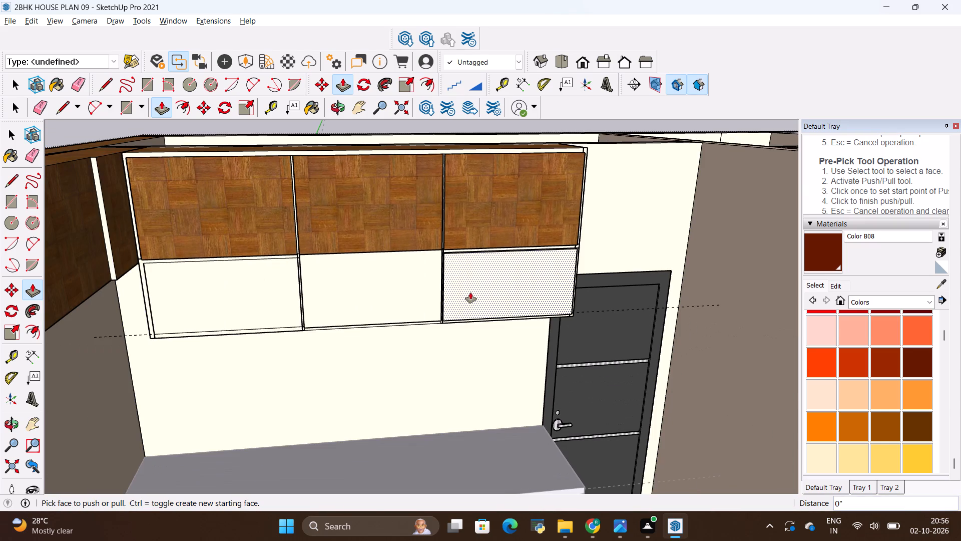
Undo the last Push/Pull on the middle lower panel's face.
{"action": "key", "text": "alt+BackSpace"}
Draw a rectangle about 2' 9 5/16" by 1' 5" inside the middle lower panel's strip borders, corner to opposite corner.
{"action": "scroll", "coordinate": [428, 289], "scroll_direction": "up", "scroll_amount": 2}
{"action": "middle_click_drag", "start_coordinate": [427, 283], "coordinate": [432, 200]}
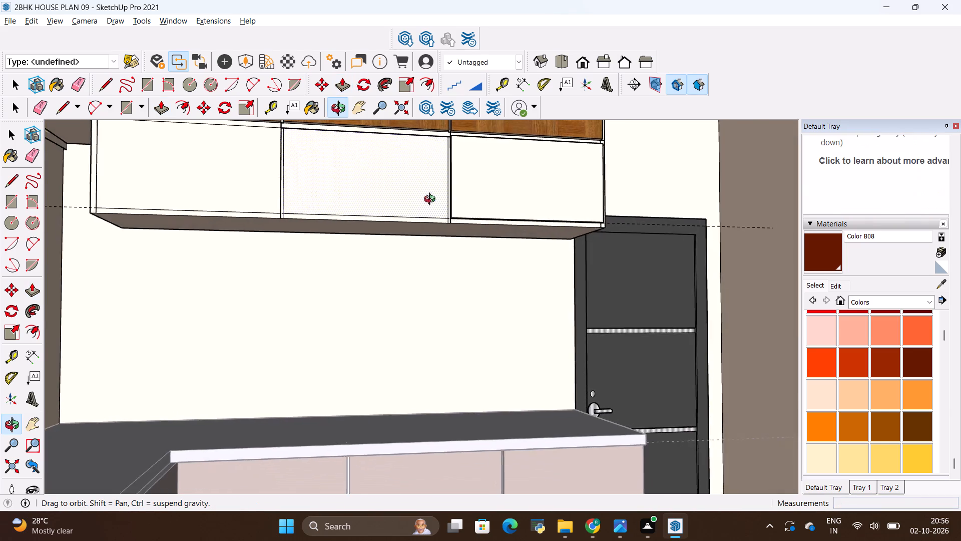
{"action": "middle_click_drag", "start_coordinate": [432, 200], "coordinate": [432, 209]}
{"action": "scroll", "coordinate": [351, 128], "scroll_direction": "up", "scroll_amount": 8}
{"action": "middle_click_drag", "start_coordinate": [313, 213], "coordinate": [326, 228]}
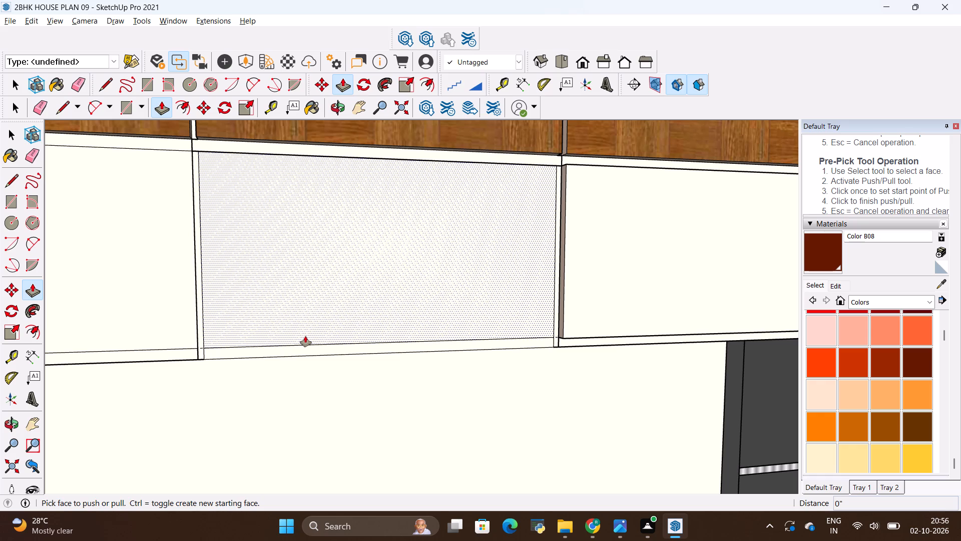
{"action": "key", "text": "r"}
{"action": "left_click", "coordinate": [204, 153]}
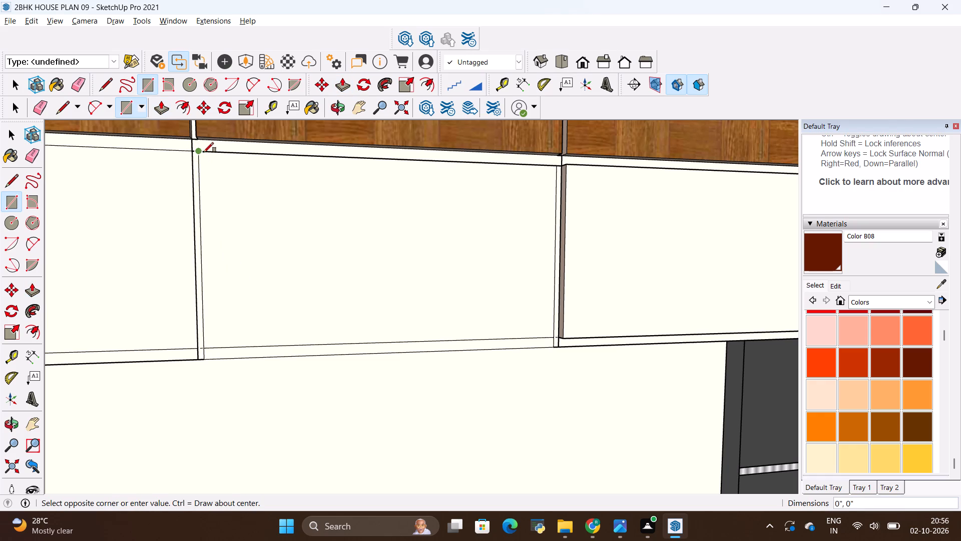
{"action": "left_click", "coordinate": [550, 340]}
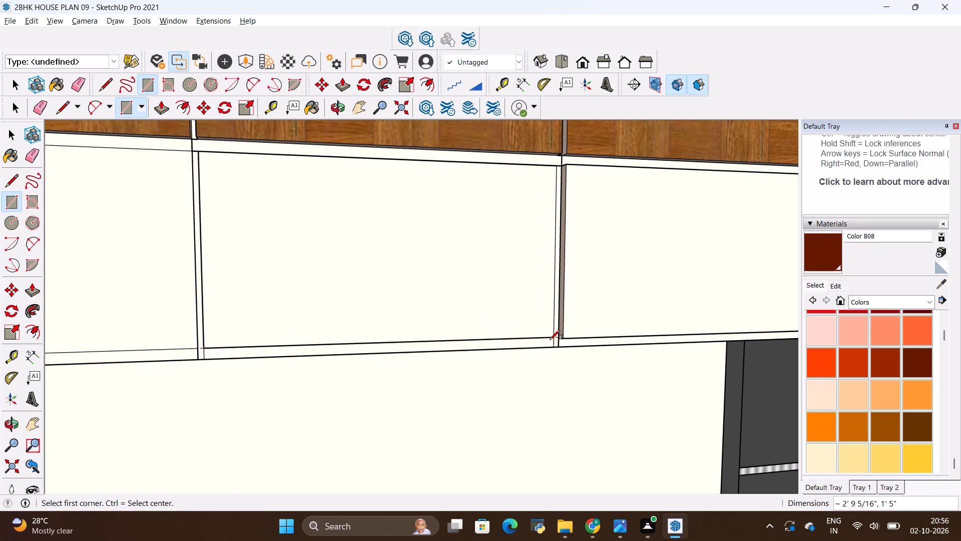
Push/Pull the middle lower panel's inner face outward, level with the neighbouring raised panel.
{"action": "scroll", "coordinate": [404, 322], "scroll_direction": "up", "scroll_amount": 2}
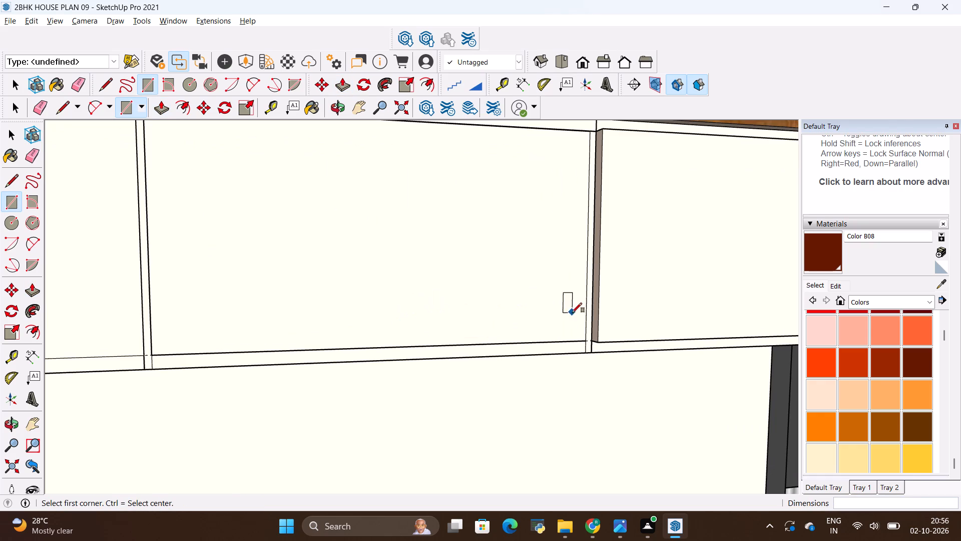
{"action": "middle_click_drag", "start_coordinate": [572, 313], "coordinate": [521, 324]}
{"action": "key", "text": "p"}
{"action": "left_click", "coordinate": [502, 302]}
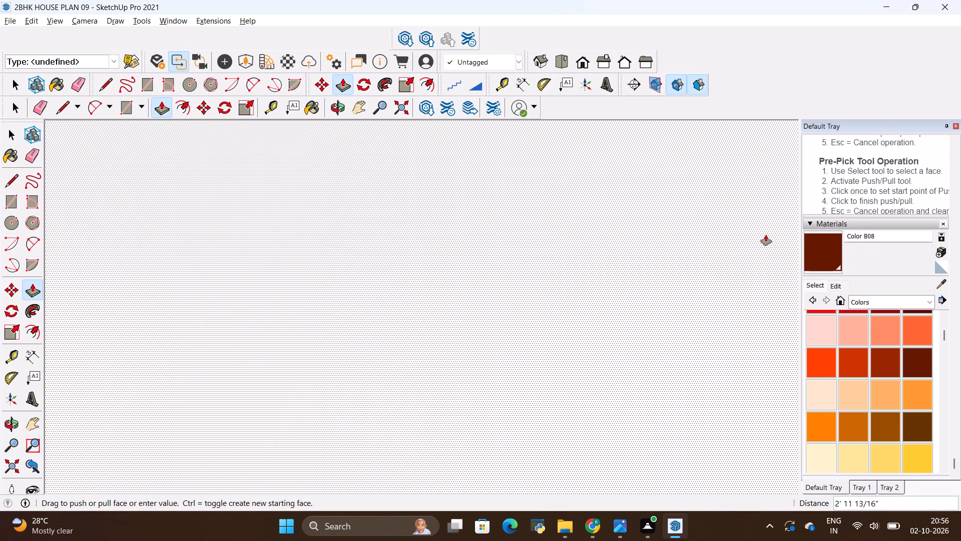
{"action": "scroll", "coordinate": [512, 255], "scroll_direction": "down", "scroll_amount": 5}
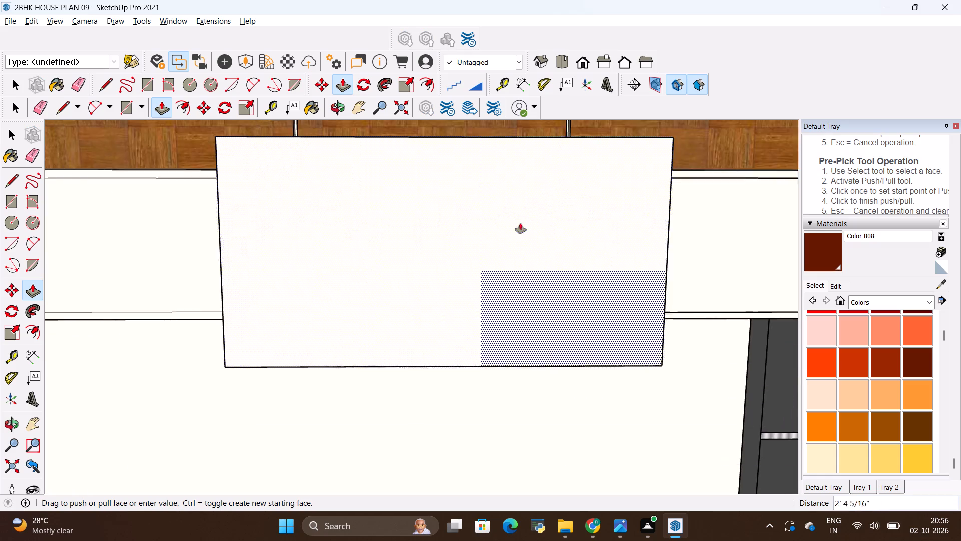
{"action": "scroll", "coordinate": [516, 223], "scroll_direction": "down", "scroll_amount": 5}
{"action": "middle_click_drag", "start_coordinate": [618, 240], "coordinate": [473, 310]}
{"action": "scroll", "coordinate": [474, 307], "scroll_direction": "down", "scroll_amount": 6}
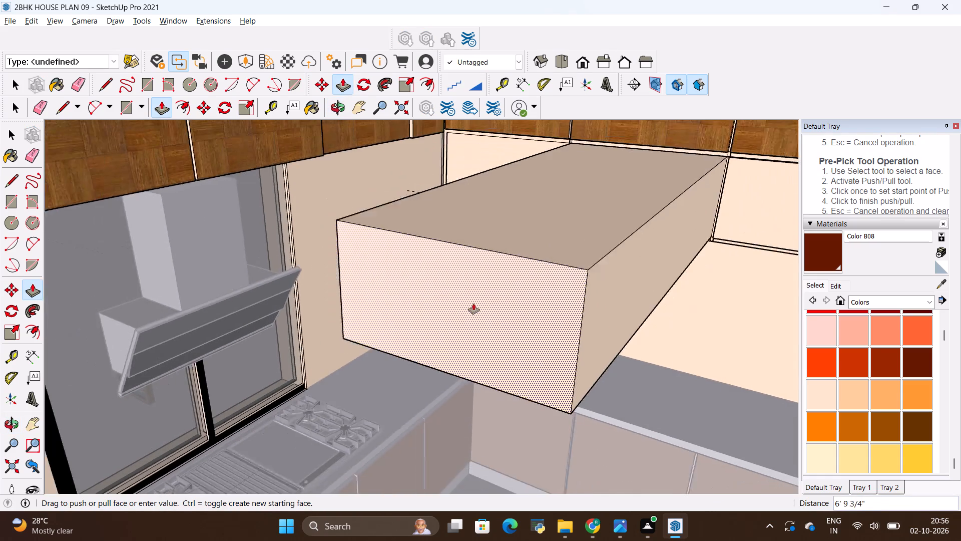
{"action": "scroll", "coordinate": [500, 286], "scroll_direction": "down", "scroll_amount": 5}
{"action": "left_click", "coordinate": [680, 240]}
Push/Pull the remaining lower panel's inner face, next to the corner wall, outward 1" to match the middle panel.
{"action": "scroll", "coordinate": [546, 212], "scroll_direction": "up", "scroll_amount": 3}
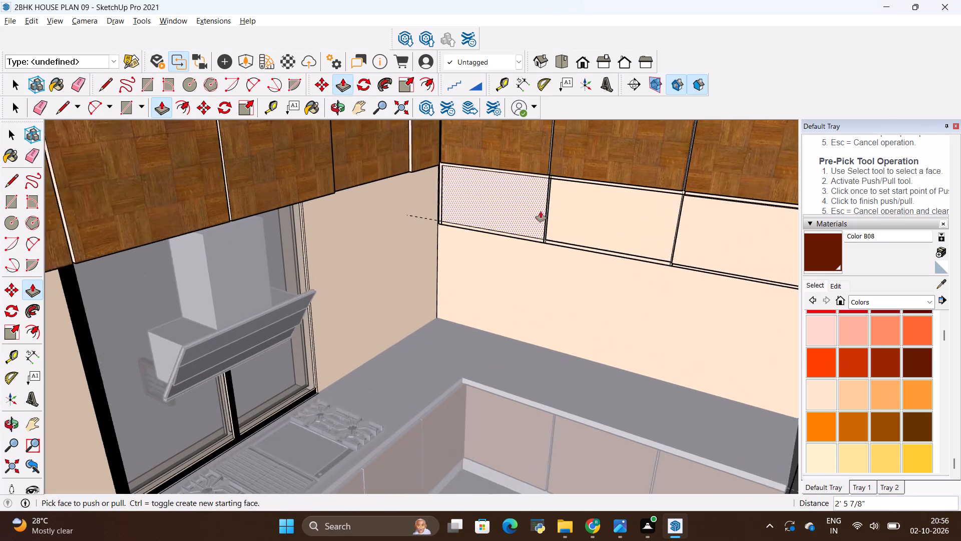
{"action": "left_click", "coordinate": [529, 213]}
{"action": "left_click", "coordinate": [718, 234]}
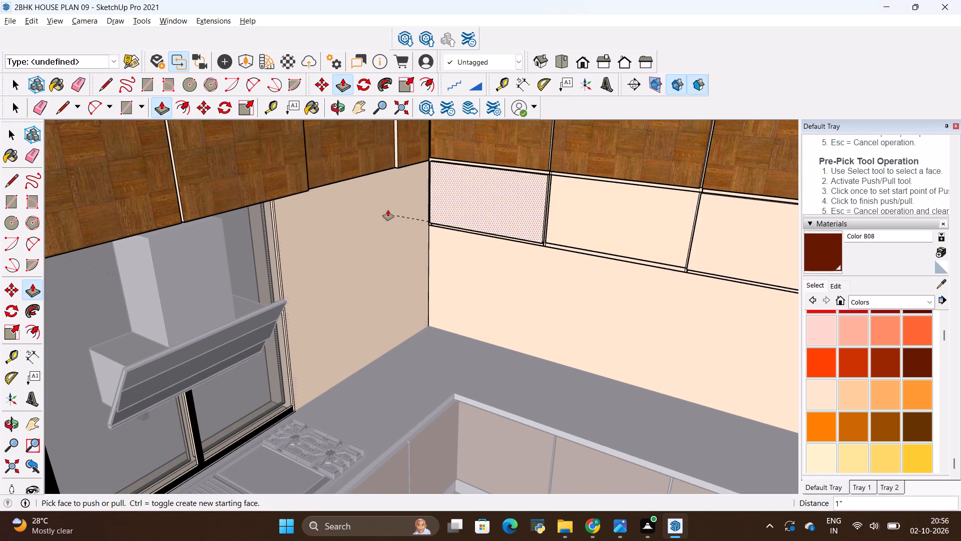
{"action": "scroll", "coordinate": [387, 189], "scroll_direction": "up", "scroll_amount": 17}
{"action": "key", "text": "Escape"}
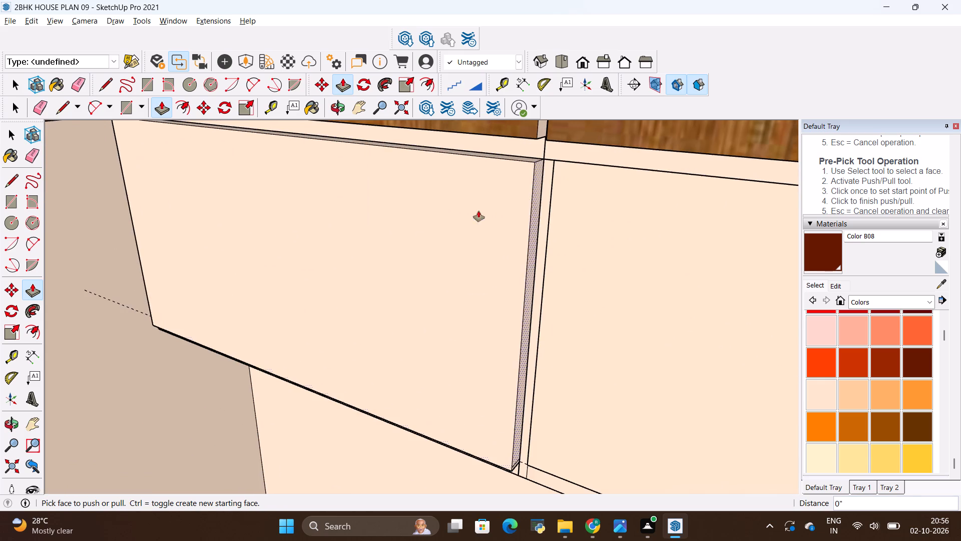
Sample the Wood Floor Parquet material from an upper cabinet panel and paint all three lower panels with it.
{"action": "scroll", "coordinate": [466, 213], "scroll_direction": "down", "scroll_amount": 15}
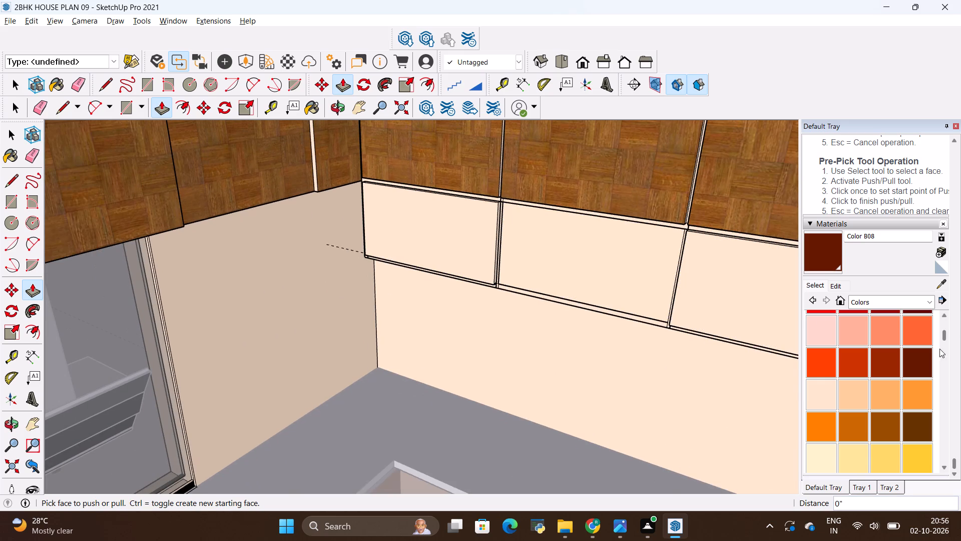
{"action": "scroll", "coordinate": [903, 367], "scroll_direction": "up", "scroll_amount": 3}
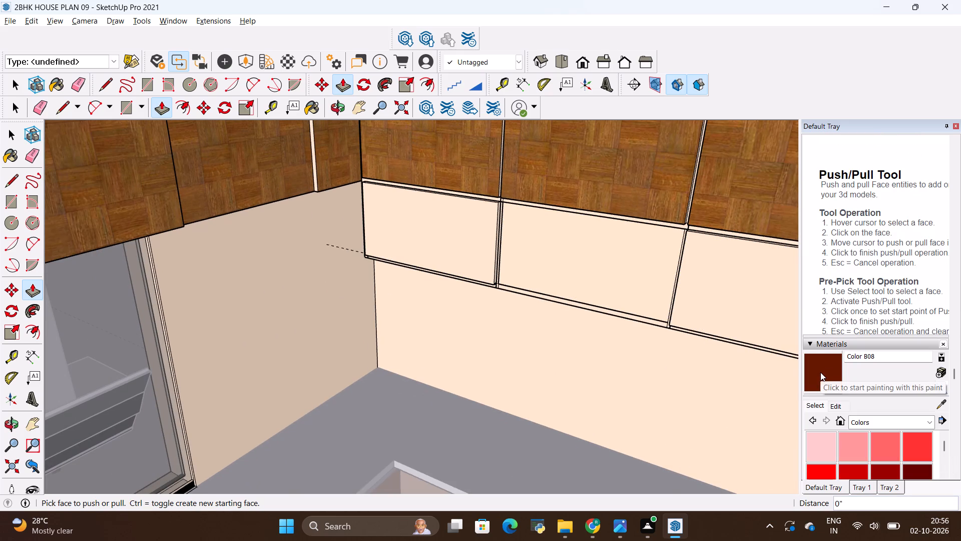
{"action": "key", "text": "space"}
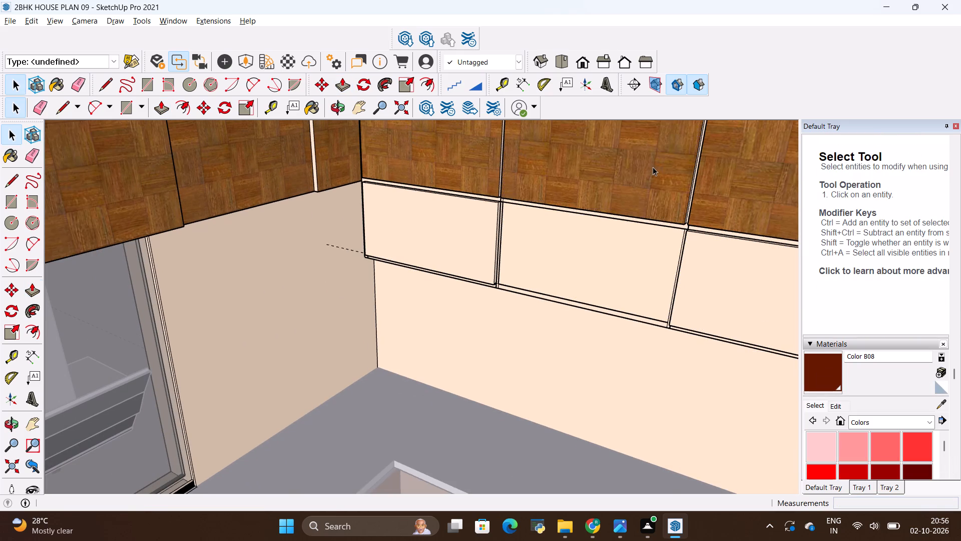
{"action": "left_click", "coordinate": [652, 168]}
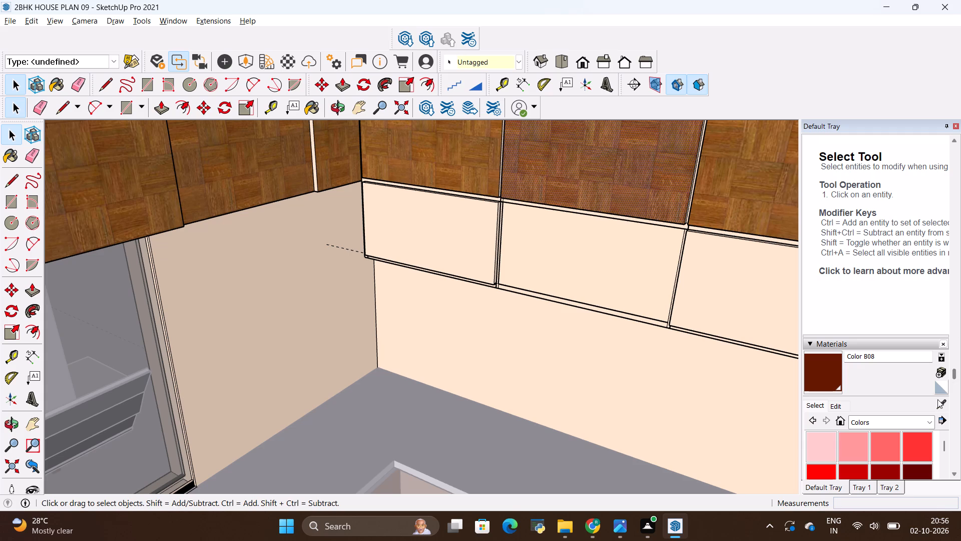
{"action": "left_click", "coordinate": [942, 402]}
{"action": "left_click", "coordinate": [594, 159]}
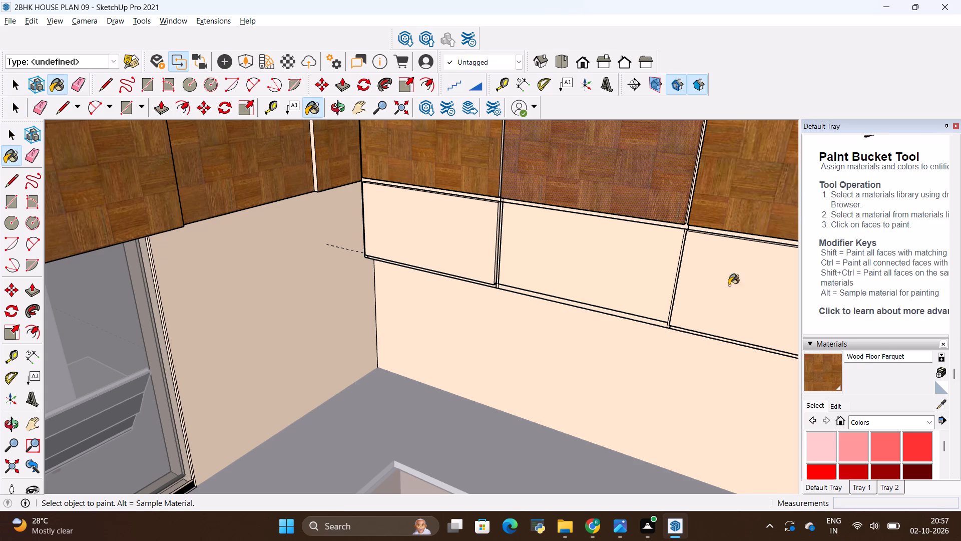
{"action": "left_click", "coordinate": [811, 368]}
{"action": "left_click", "coordinate": [619, 265]}
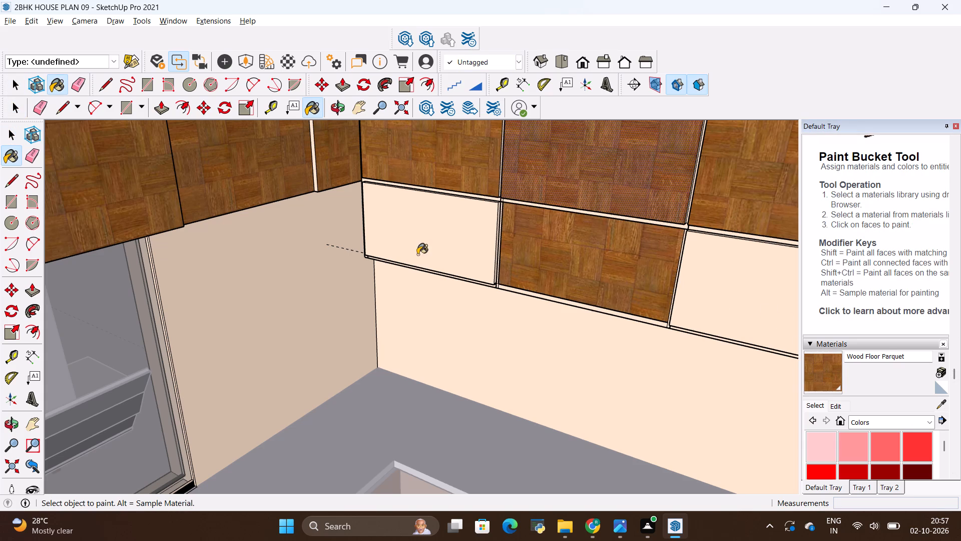
{"action": "left_click", "coordinate": [417, 254]}
{"action": "left_click", "coordinate": [753, 300]}
Paint the unpainted end face of the adjoining wall cabinet above the window with Wood Floor Parquet.
{"action": "scroll", "coordinate": [240, 206], "scroll_direction": "down", "scroll_amount": 4}
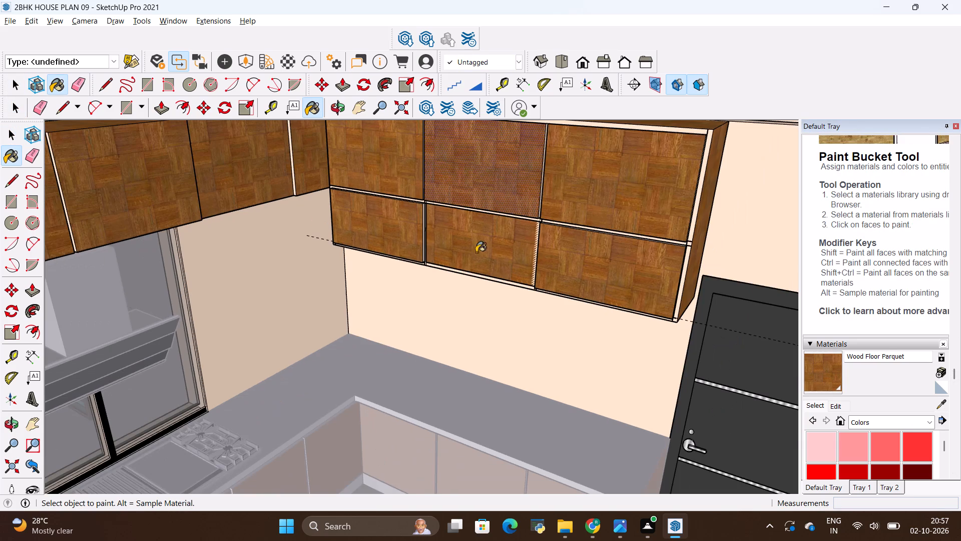
{"action": "scroll", "coordinate": [513, 260], "scroll_direction": "down", "scroll_amount": 5}
{"action": "scroll", "coordinate": [597, 267], "scroll_direction": "down", "scroll_amount": 4}
{"action": "scroll", "coordinate": [251, 289], "scroll_direction": "up", "scroll_amount": 3}
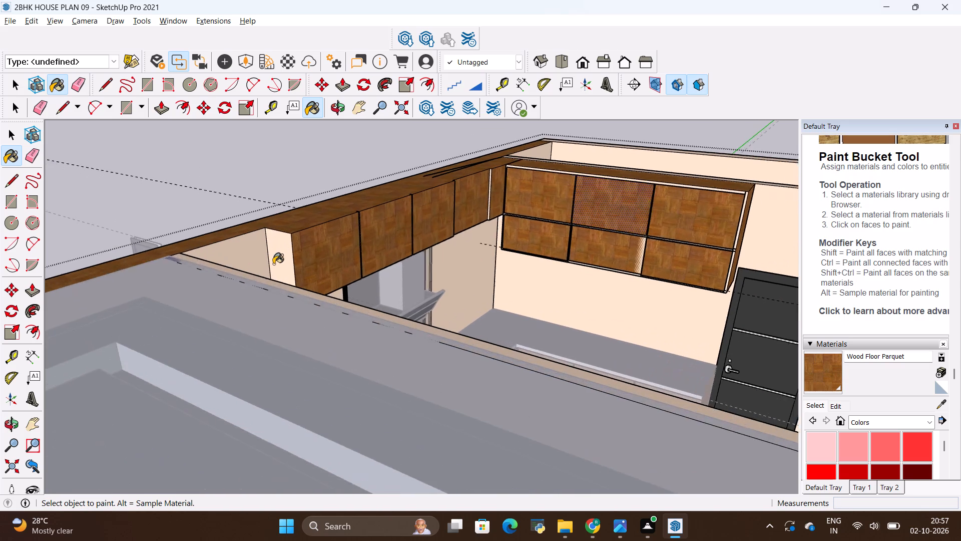
{"action": "scroll", "coordinate": [273, 264], "scroll_direction": "up", "scroll_amount": 4}
{"action": "left_click", "coordinate": [274, 262]}
{"action": "key", "text": "space"}
{"action": "left_click", "coordinate": [243, 172]}
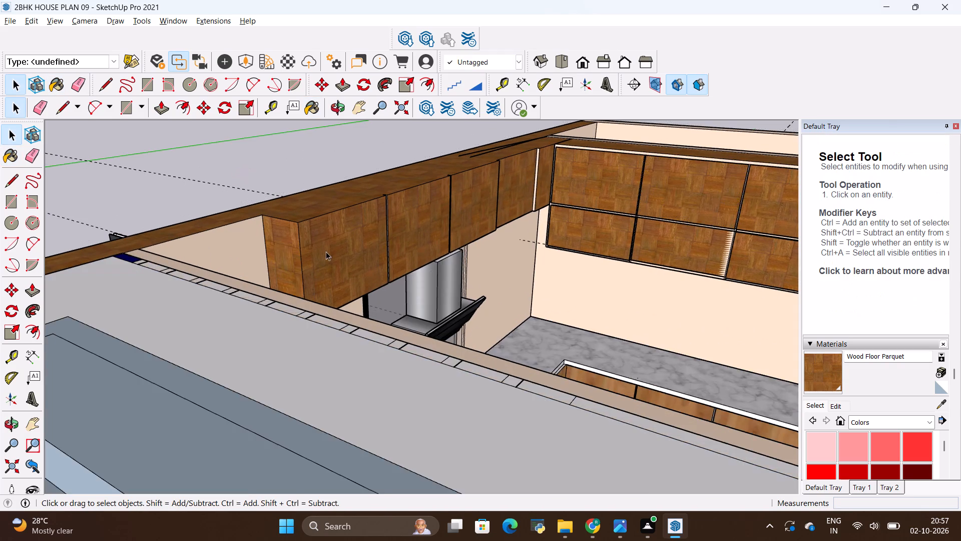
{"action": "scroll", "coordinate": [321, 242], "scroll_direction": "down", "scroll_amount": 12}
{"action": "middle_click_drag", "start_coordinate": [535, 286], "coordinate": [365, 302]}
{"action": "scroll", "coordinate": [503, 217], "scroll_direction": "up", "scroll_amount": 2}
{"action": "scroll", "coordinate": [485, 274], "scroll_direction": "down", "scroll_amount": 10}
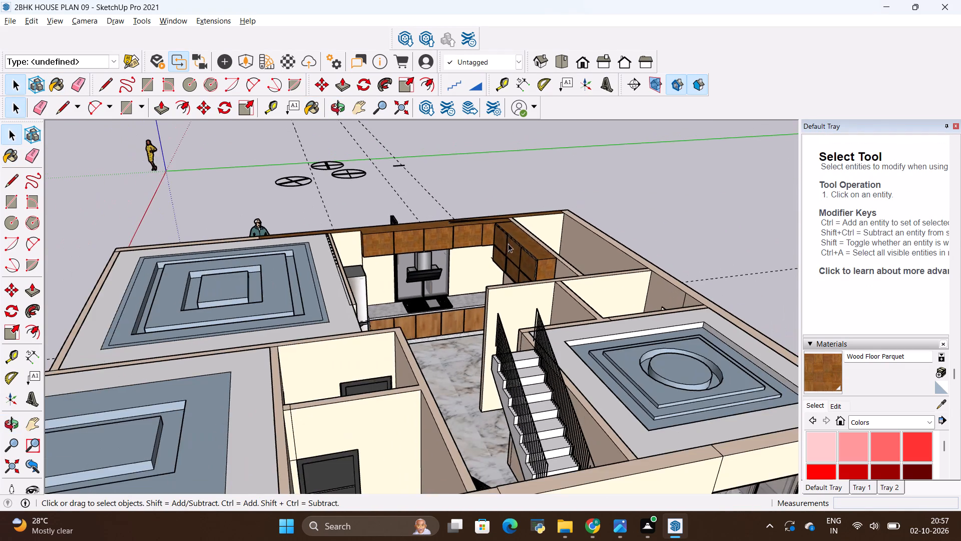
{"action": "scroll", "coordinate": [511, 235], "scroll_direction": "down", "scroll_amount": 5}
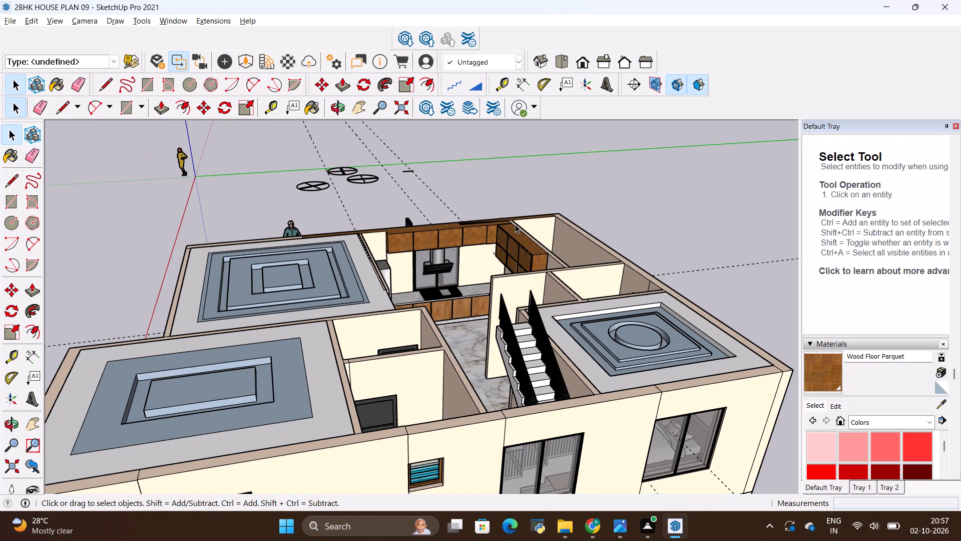
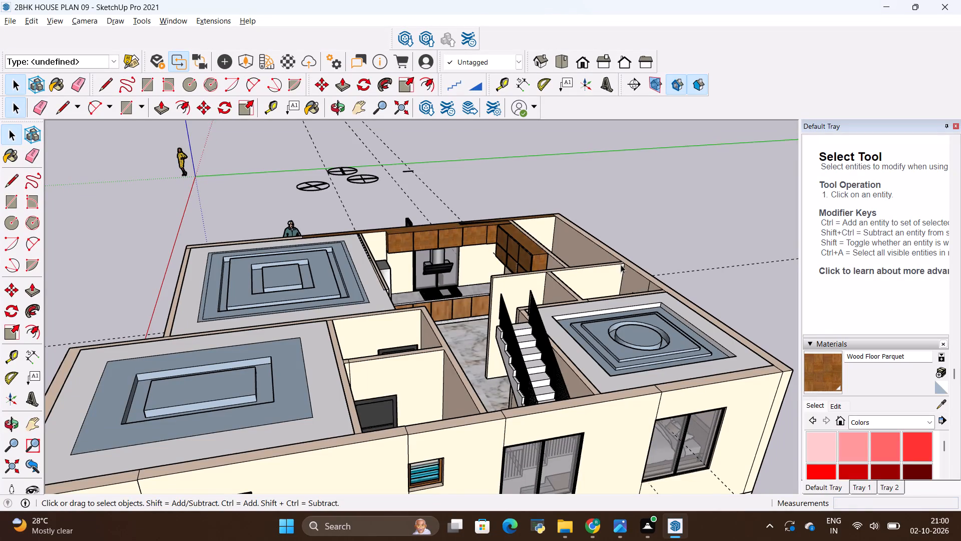
Examine the whole house model from above, including the open kitchen area and the separate slab beside the house.
{"action": "scroll", "coordinate": [621, 263], "scroll_direction": "down", "scroll_amount": 1}
{"action": "scroll", "coordinate": [498, 166], "scroll_direction": "down", "scroll_amount": 5}
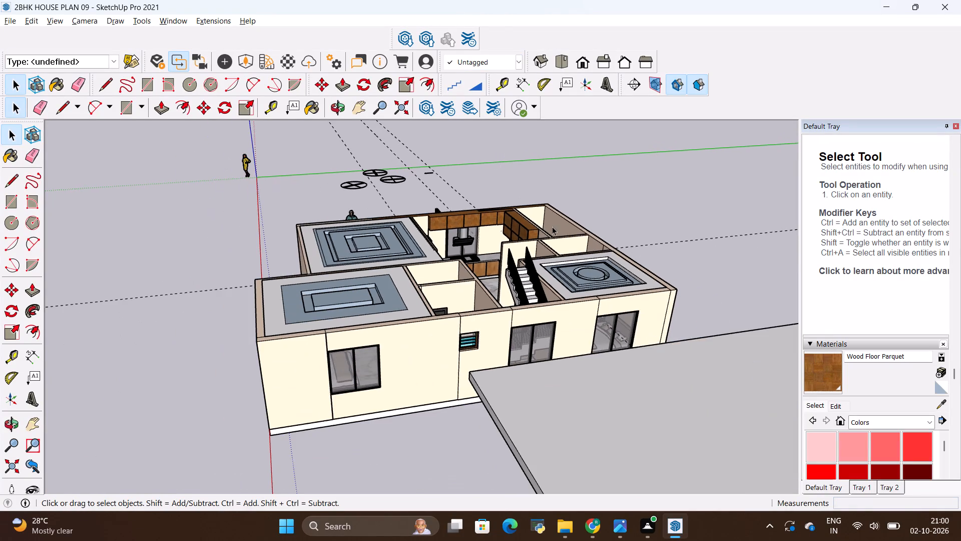
{"action": "middle_click_drag", "start_coordinate": [552, 226], "coordinate": [529, 305]}
{"action": "scroll", "coordinate": [542, 260], "scroll_direction": "down", "scroll_amount": 6}
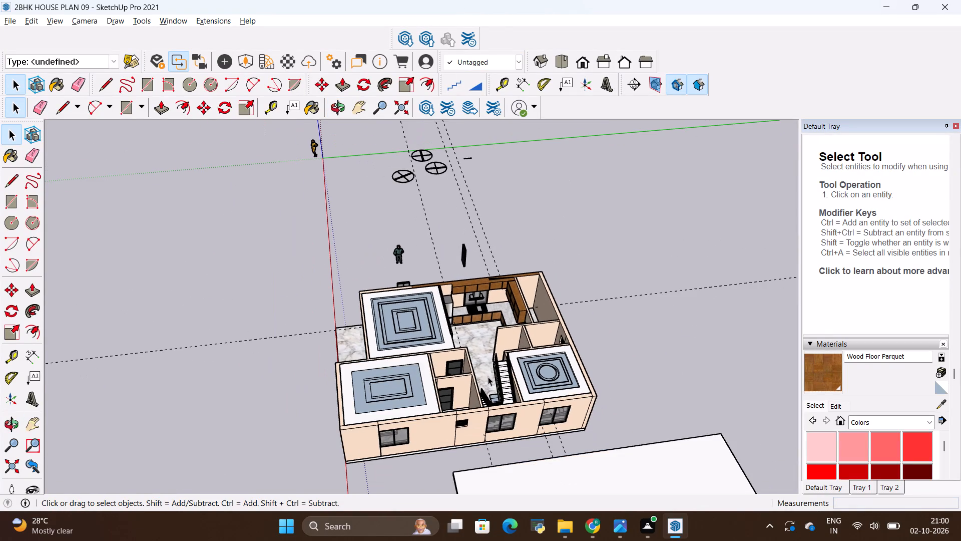
{"action": "scroll", "coordinate": [488, 377], "scroll_direction": "down", "scroll_amount": 4}
{"action": "middle_click_drag", "start_coordinate": [490, 405], "coordinate": [524, 423]}
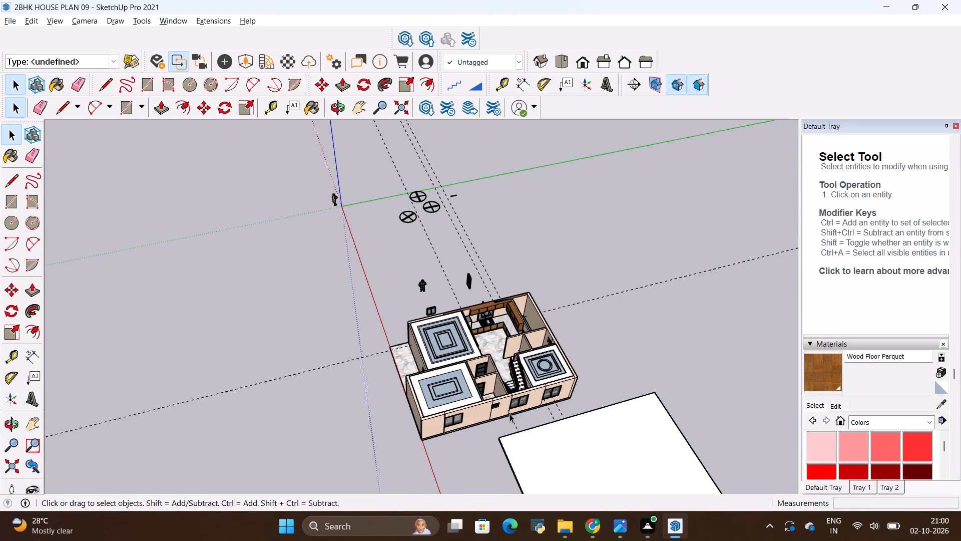
{"action": "scroll", "coordinate": [509, 414], "scroll_direction": "up", "scroll_amount": 4}
{"action": "scroll", "coordinate": [498, 297], "scroll_direction": "up", "scroll_amount": 3}
{"action": "scroll", "coordinate": [505, 266], "scroll_direction": "down", "scroll_amount": 7}
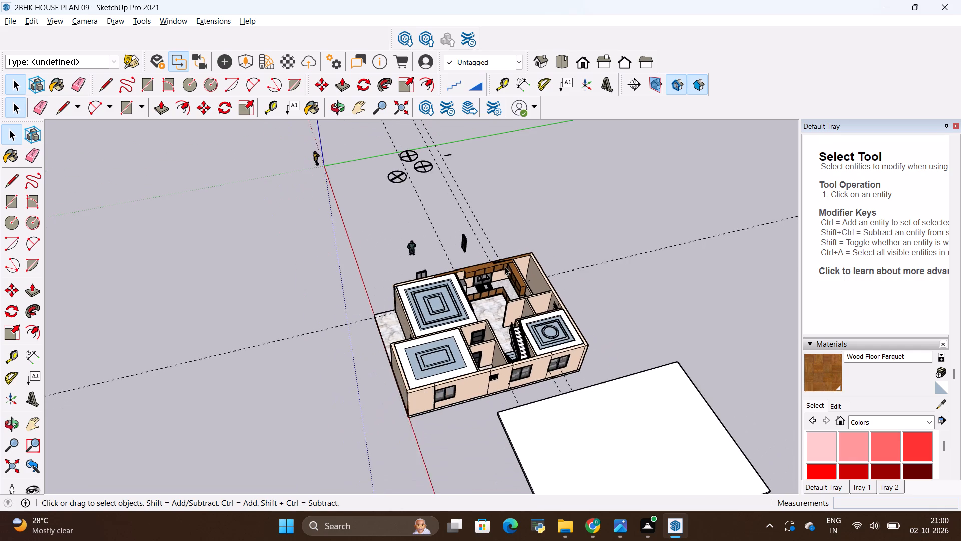
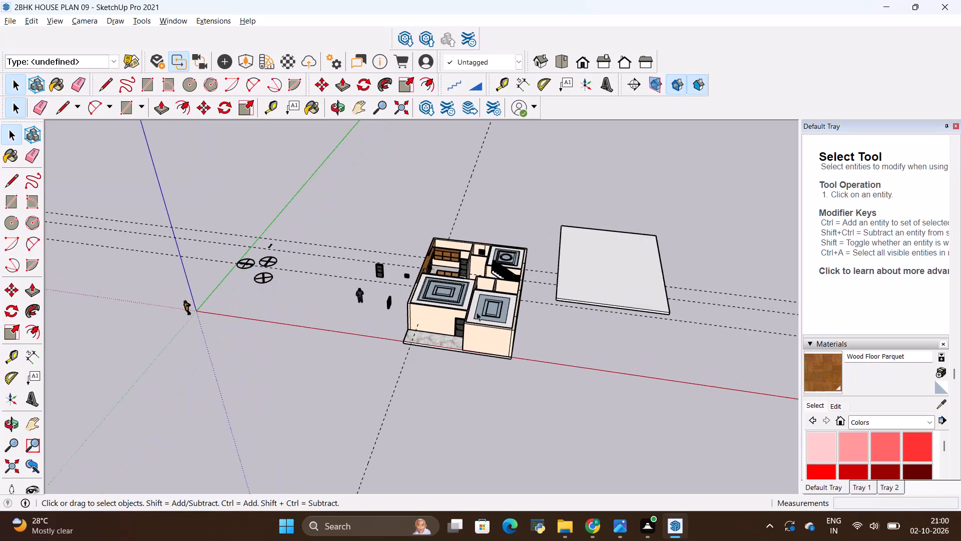
Examine the house from above, covering the open kitchen, the staircase and the recessed ceiling designs.
{"action": "scroll", "coordinate": [476, 312], "scroll_direction": "up", "scroll_amount": 5}
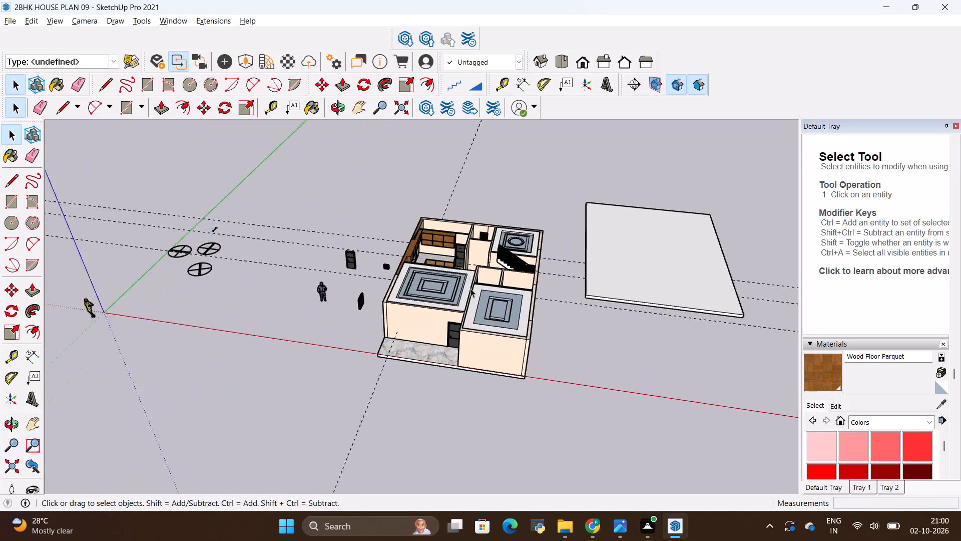
{"action": "scroll", "coordinate": [470, 289], "scroll_direction": "up", "scroll_amount": 8}
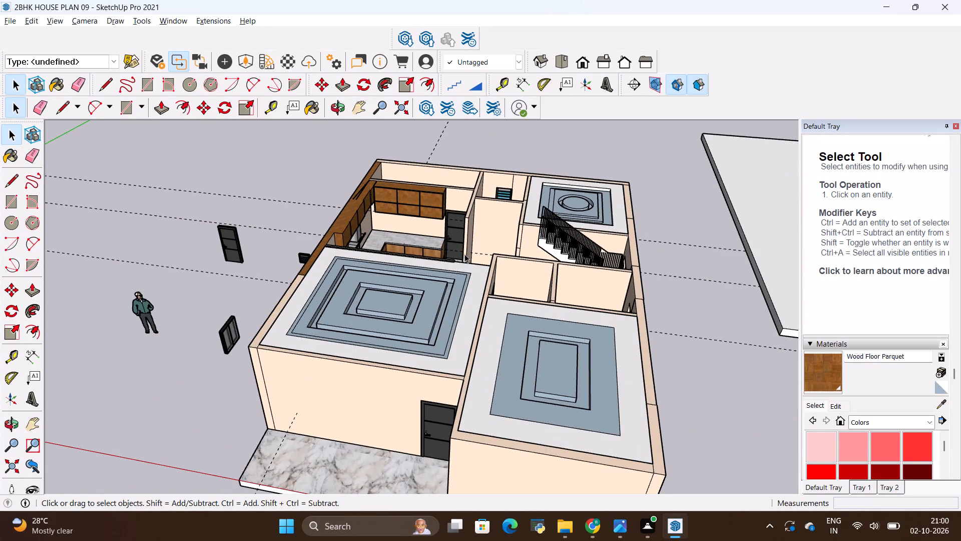
{"action": "scroll", "coordinate": [421, 236], "scroll_direction": "up", "scroll_amount": 3}
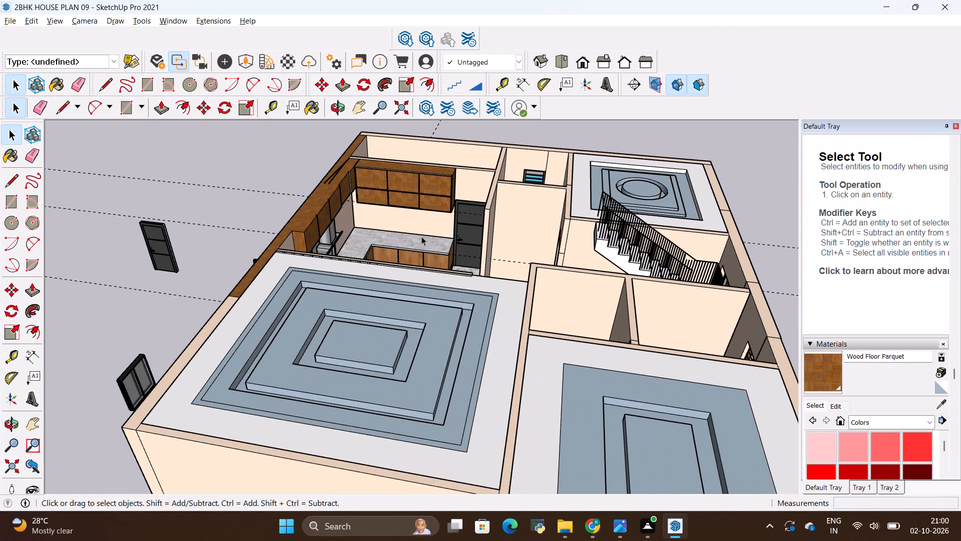
{"action": "scroll", "coordinate": [421, 236], "scroll_direction": "down", "scroll_amount": 3}
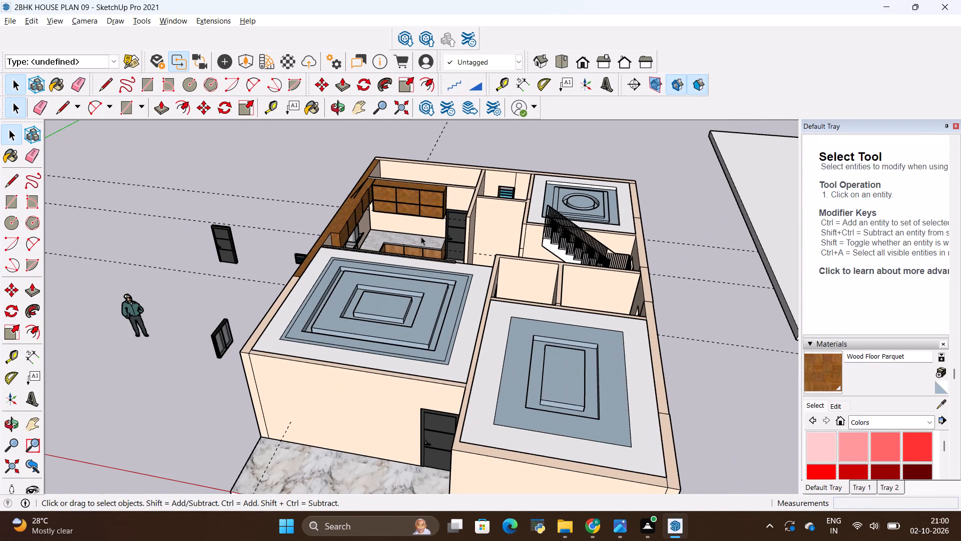
{"action": "scroll", "coordinate": [421, 236], "scroll_direction": "down", "scroll_amount": 4}
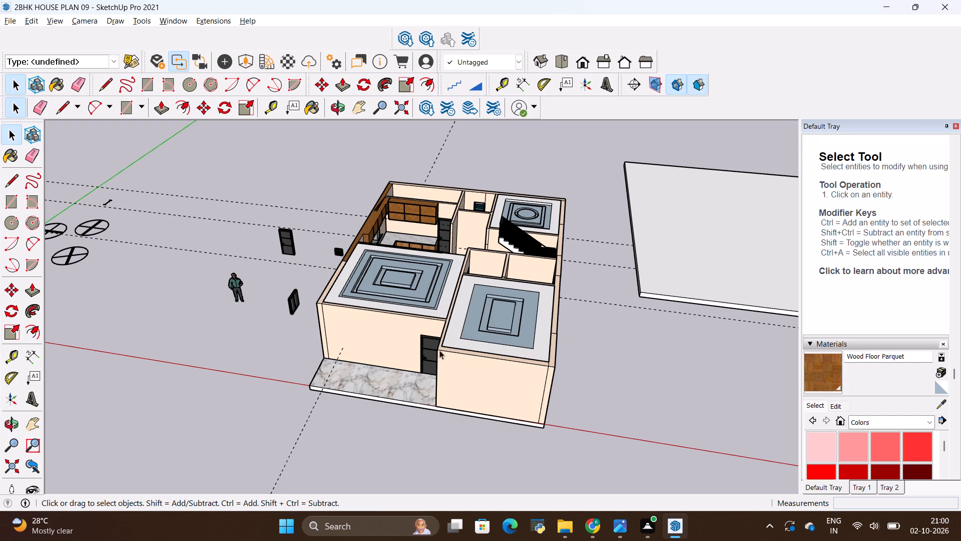
{"action": "scroll", "coordinate": [439, 329], "scroll_direction": "down", "scroll_amount": 5}
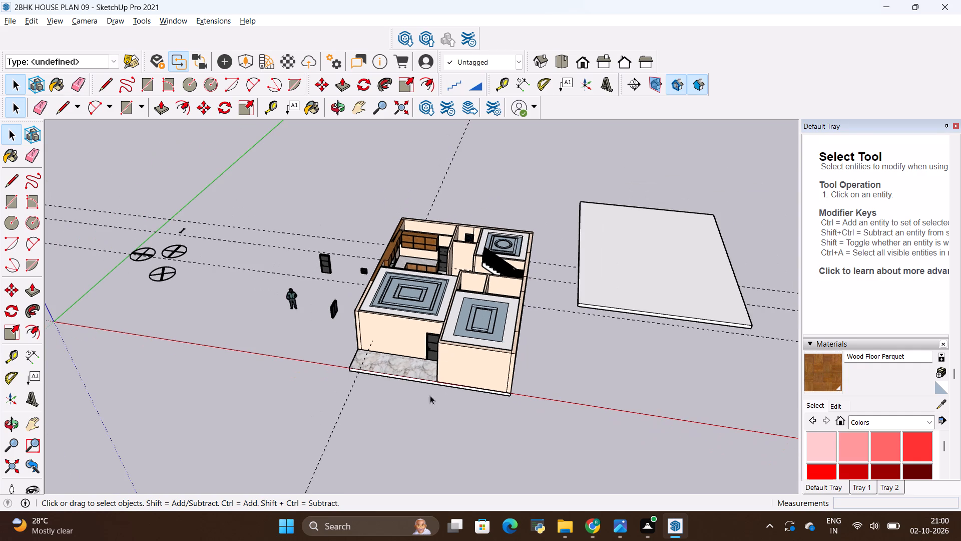
Extend the front edge of the marble floor slab outward by 10' with Push/Pull inside its group.
{"action": "middle_click_drag", "start_coordinate": [452, 400], "coordinate": [494, 385]}
{"action": "scroll", "coordinate": [484, 390], "scroll_direction": "up", "scroll_amount": 5}
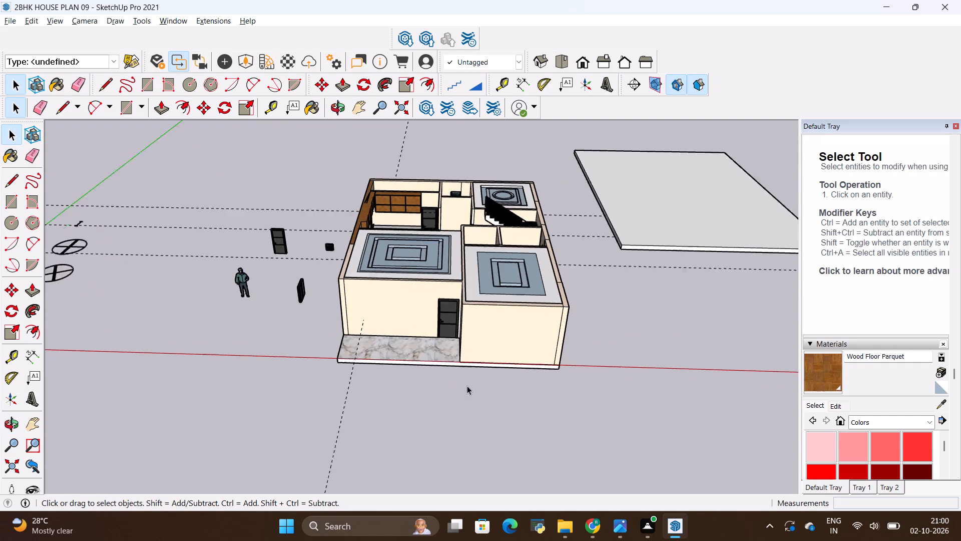
{"action": "scroll", "coordinate": [467, 386], "scroll_direction": "up", "scroll_amount": 4}
{"action": "key", "text": "p"}
{"action": "left_click", "coordinate": [453, 356]}
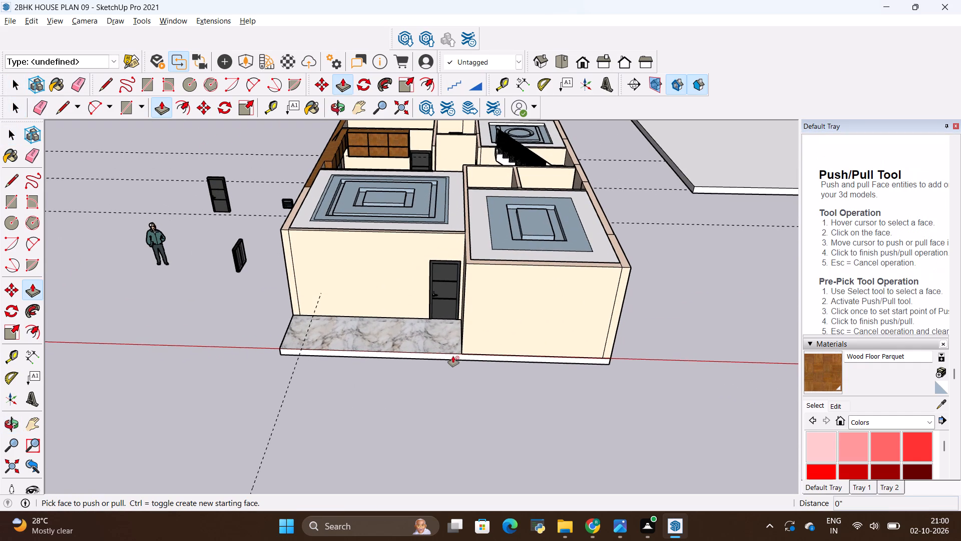
{"action": "key", "text": "space"}
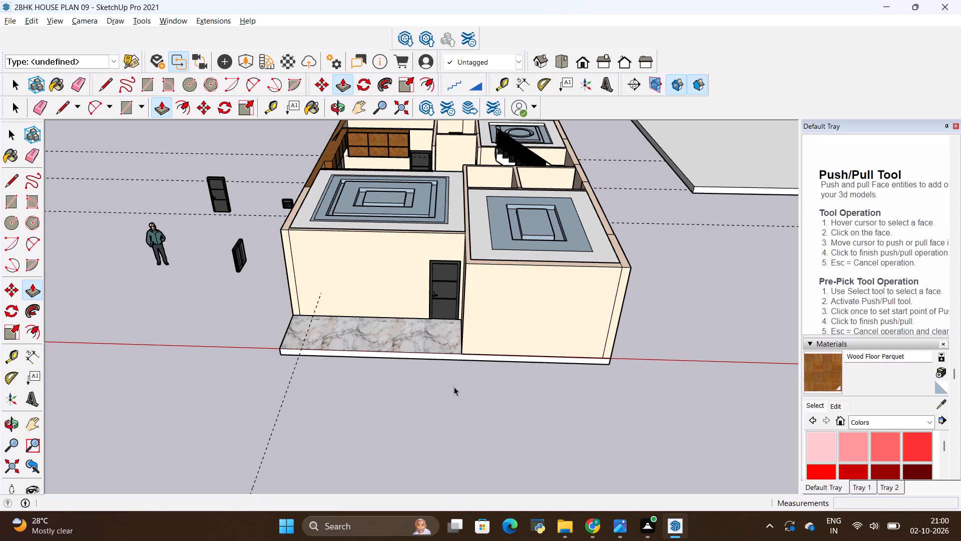
{"action": "double_click", "coordinate": [449, 355]}
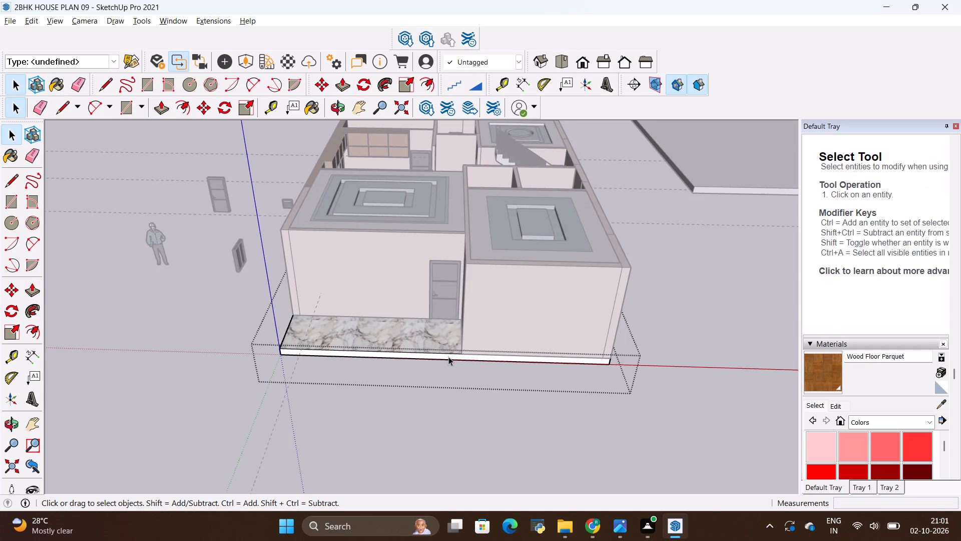
{"action": "key", "text": "p"}
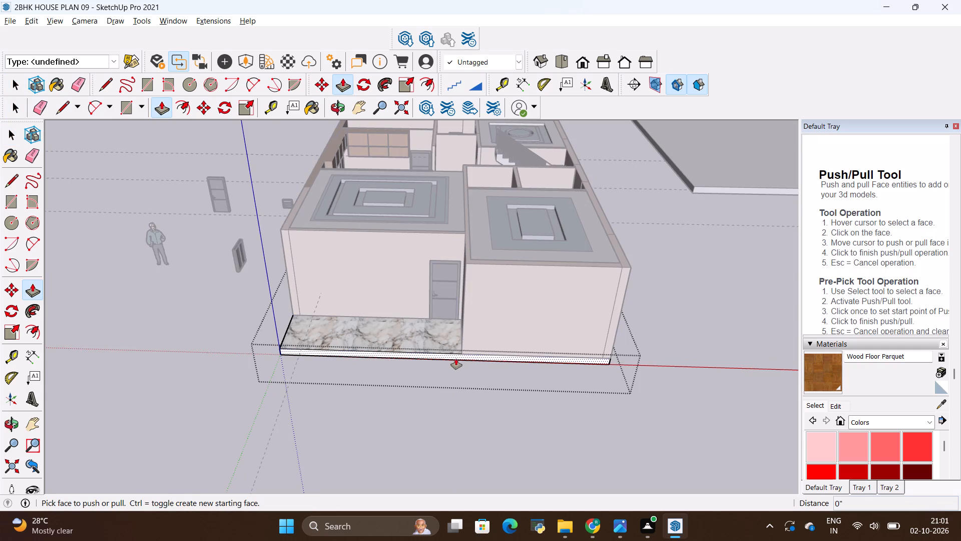
{"action": "left_click", "coordinate": [458, 356]}
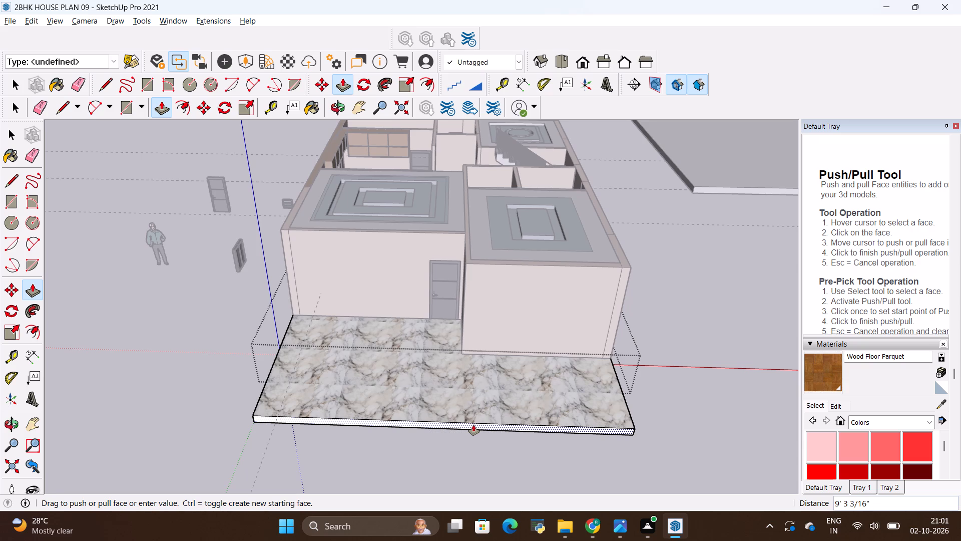
{"action": "key", "text": "BackSpace"}
{"action": "type", "text": "10"}
{"action": "key", "text": "apostrophe"}
{"action": "key", "text": "Return"}
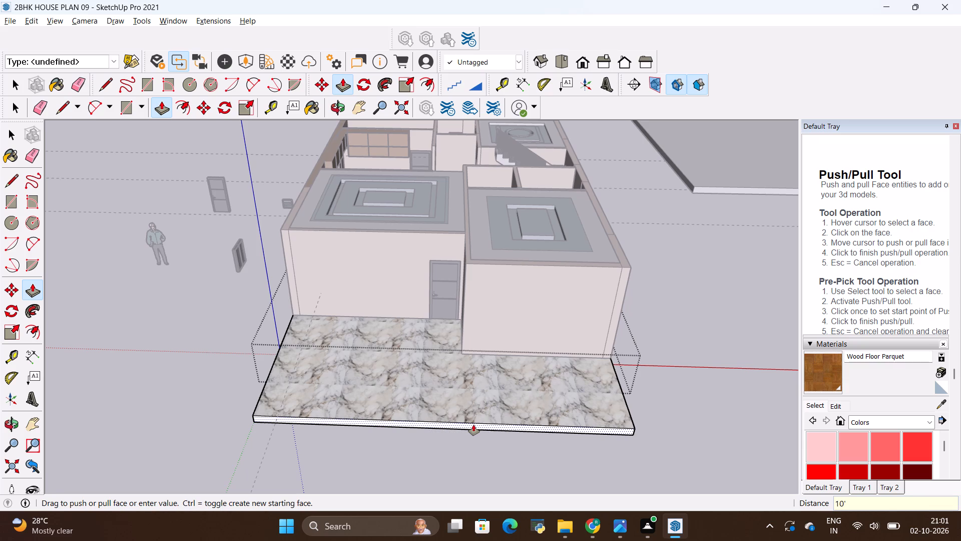
{"action": "scroll", "coordinate": [404, 418], "scroll_direction": "down", "scroll_amount": 4}
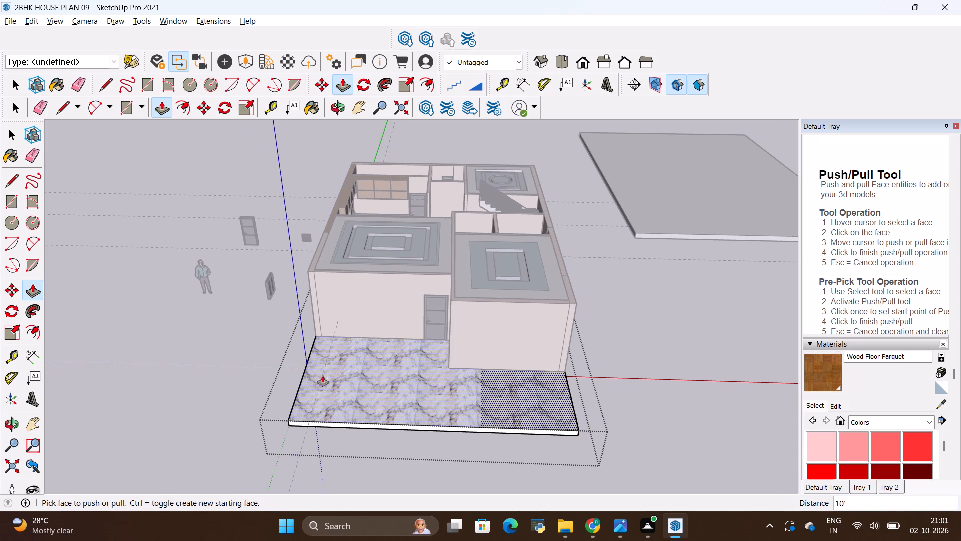
{"action": "key", "text": "space"}
{"action": "left_click", "coordinate": [260, 381]}
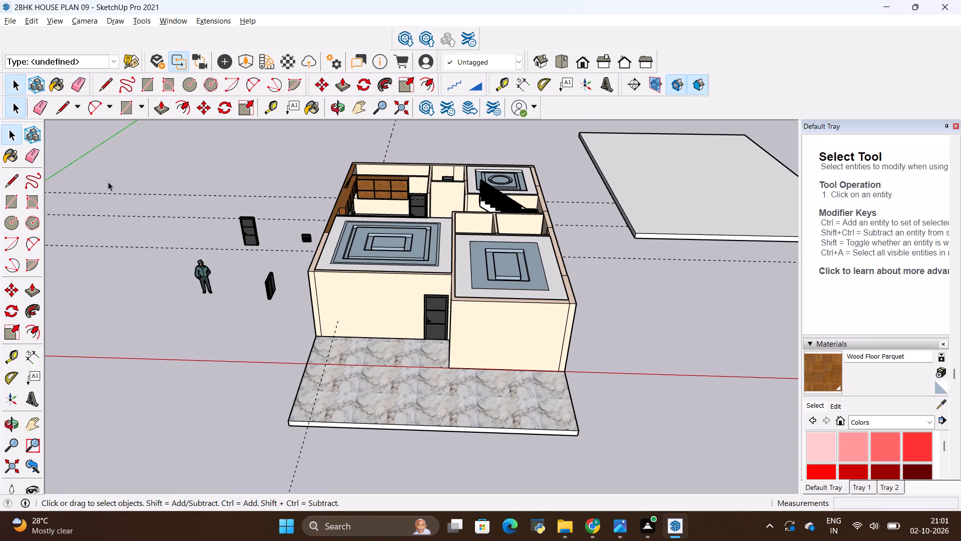
Import the RR+Phanton (1) car component and place it on the extended marble slab in front of the house.
{"action": "left_click", "coordinate": [13, 22]}
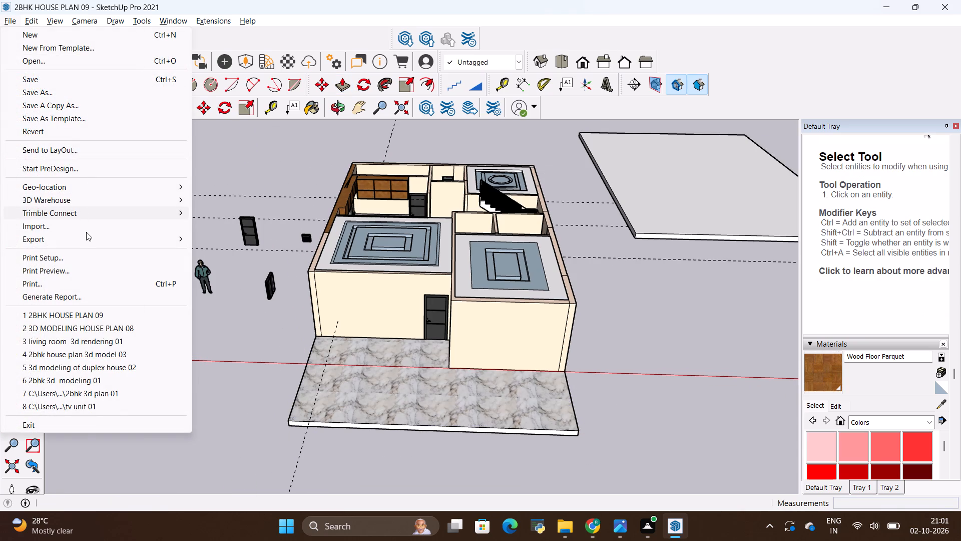
{"action": "left_click", "coordinate": [87, 232]}
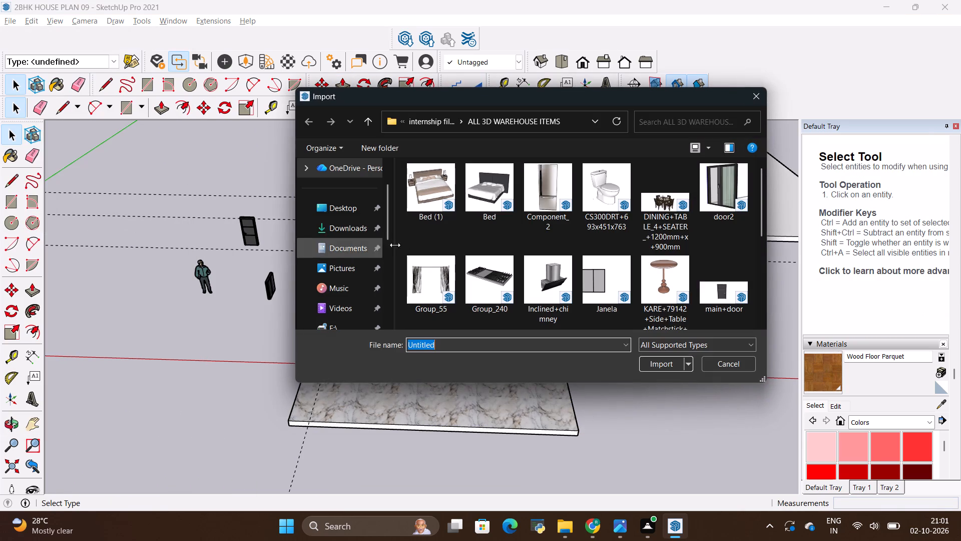
{"action": "scroll", "coordinate": [497, 233], "scroll_direction": "down", "scroll_amount": 3}
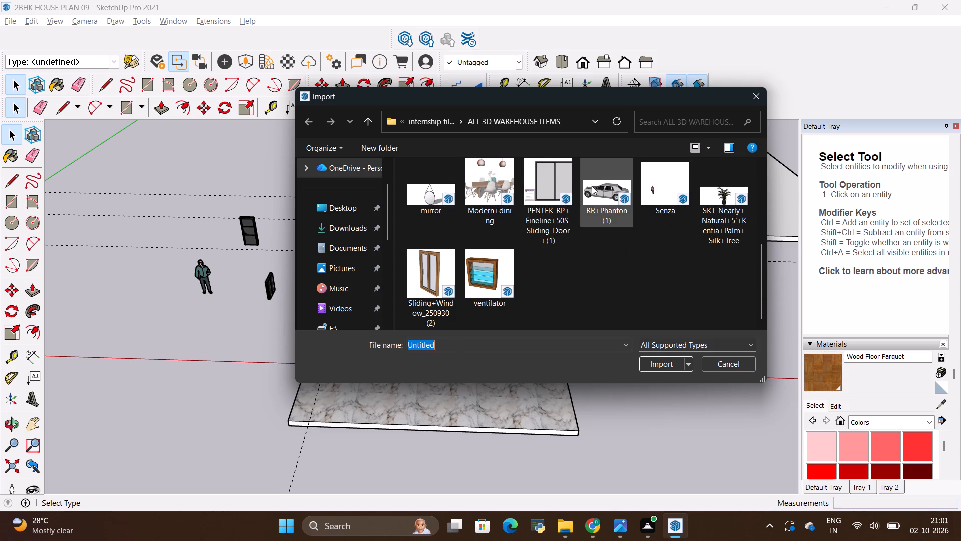
{"action": "left_click", "coordinate": [593, 184]}
{"action": "left_click", "coordinate": [652, 363]}
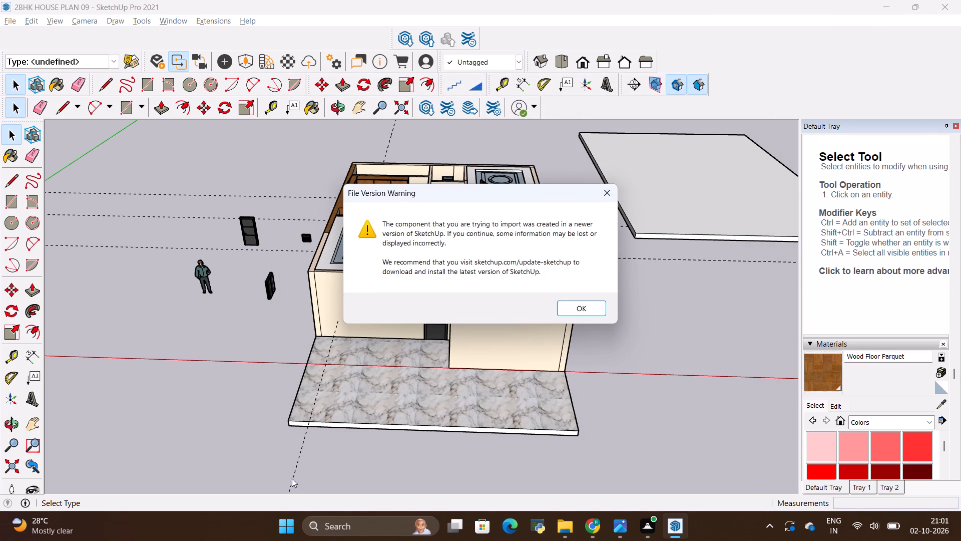
{"action": "left_click", "coordinate": [570, 300]}
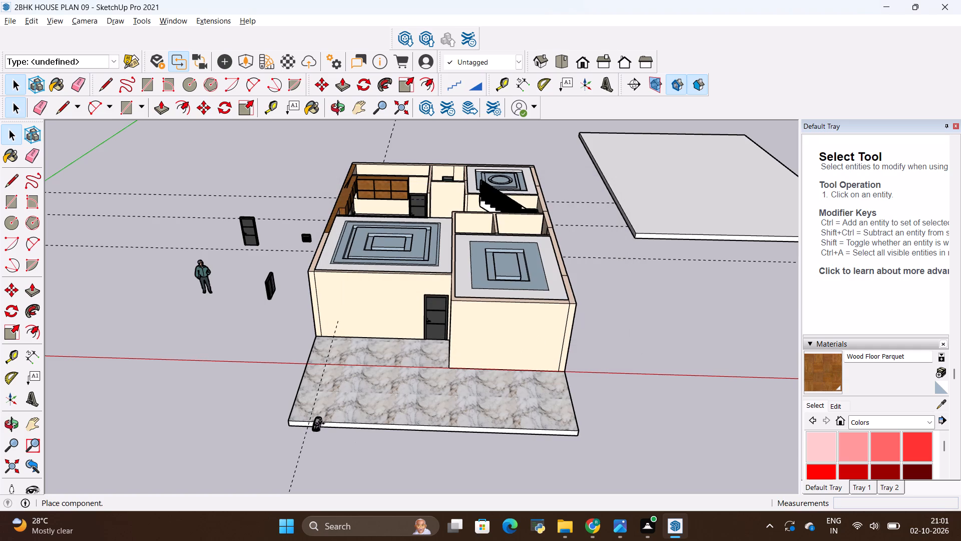
{"action": "left_click", "coordinate": [335, 411]}
Scale the car up uniformly by about 4.5, and enlarge it further from the opposite corner.
{"action": "scroll", "coordinate": [339, 417], "scroll_direction": "up", "scroll_amount": 4}
{"action": "key", "text": "s"}
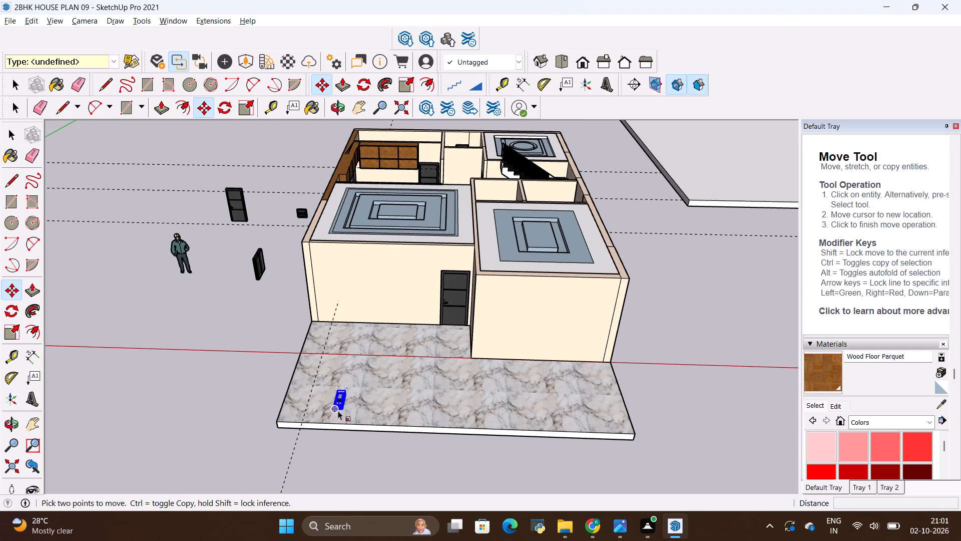
{"action": "scroll", "coordinate": [338, 411], "scroll_direction": "up", "scroll_amount": 20}
{"action": "scroll", "coordinate": [338, 411], "scroll_direction": "up", "scroll_amount": 6}
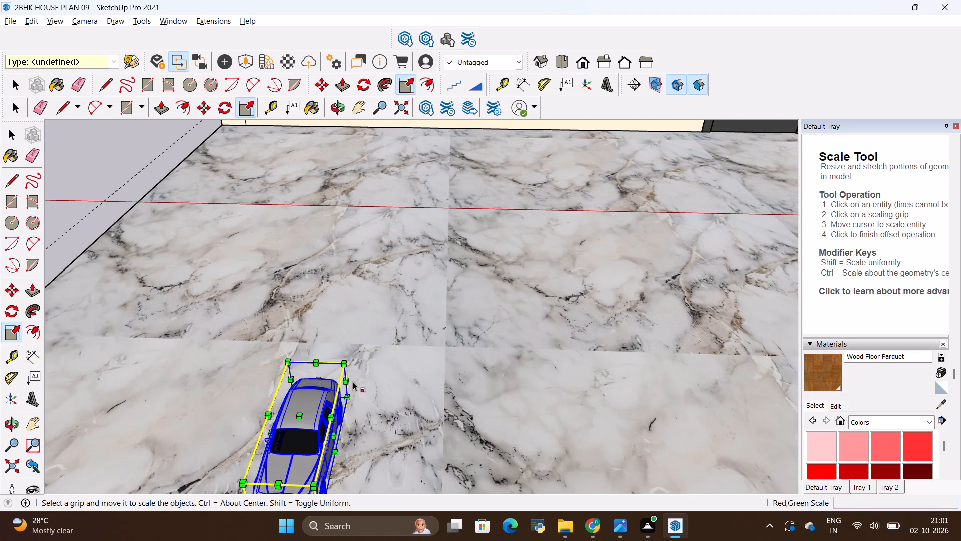
{"action": "left_click", "coordinate": [346, 363]}
{"action": "scroll", "coordinate": [556, 243], "scroll_direction": "down", "scroll_amount": 8}
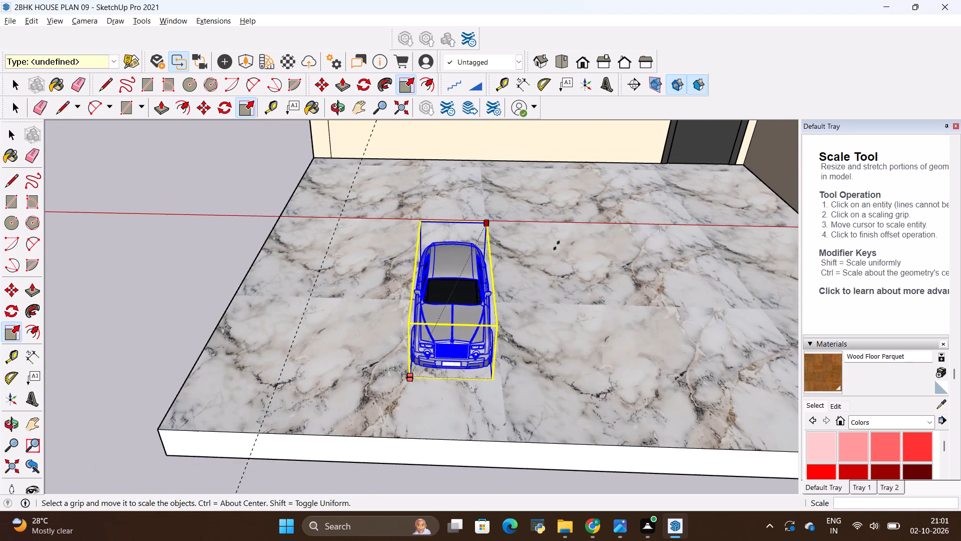
{"action": "scroll", "coordinate": [557, 245], "scroll_direction": "down", "scroll_amount": 4}
{"action": "left_click", "coordinate": [665, 186]}
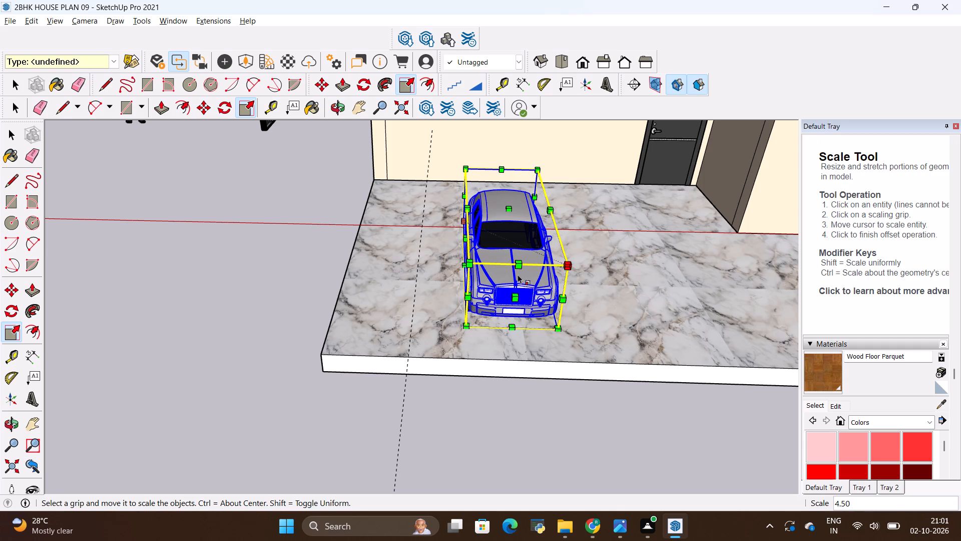
{"action": "left_click", "coordinate": [470, 265]}
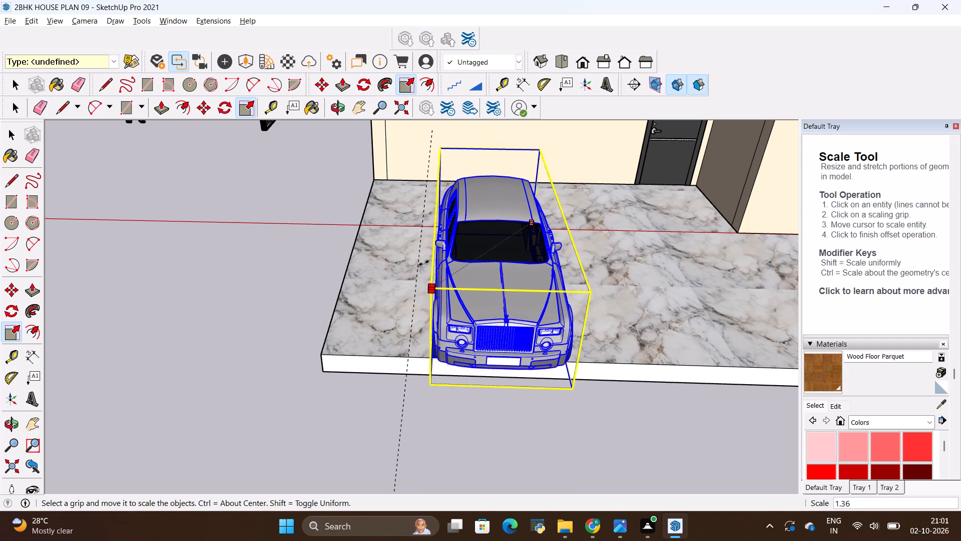
{"action": "left_click", "coordinate": [427, 260]}
{"action": "scroll", "coordinate": [413, 296], "scroll_direction": "down", "scroll_amount": 1}
{"action": "middle_click_drag", "start_coordinate": [413, 302], "coordinate": [396, 343]}
{"action": "scroll", "coordinate": [396, 343], "scroll_direction": "down", "scroll_amount": 4}
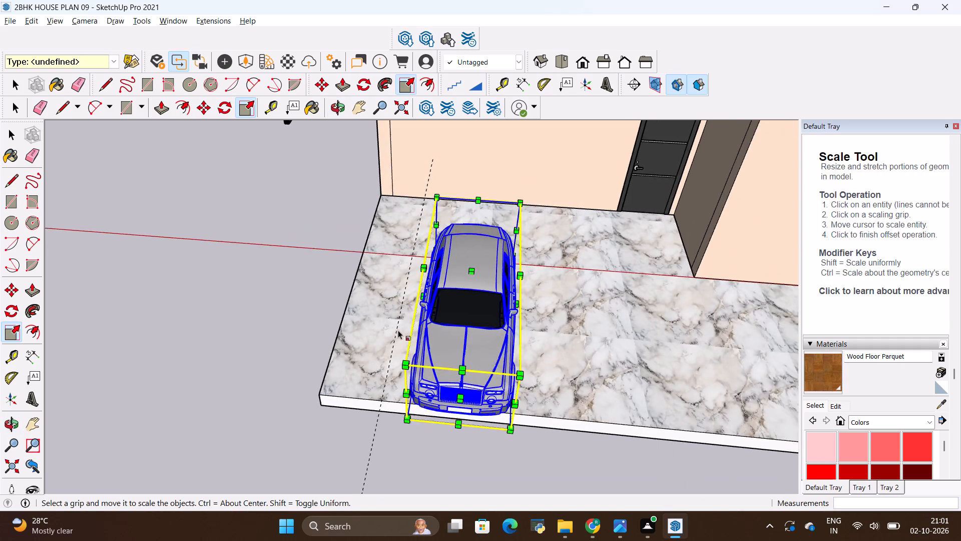
{"action": "scroll", "coordinate": [398, 330], "scroll_direction": "down", "scroll_amount": 8}
{"action": "middle_click_drag", "start_coordinate": [565, 341], "coordinate": [630, 218]}
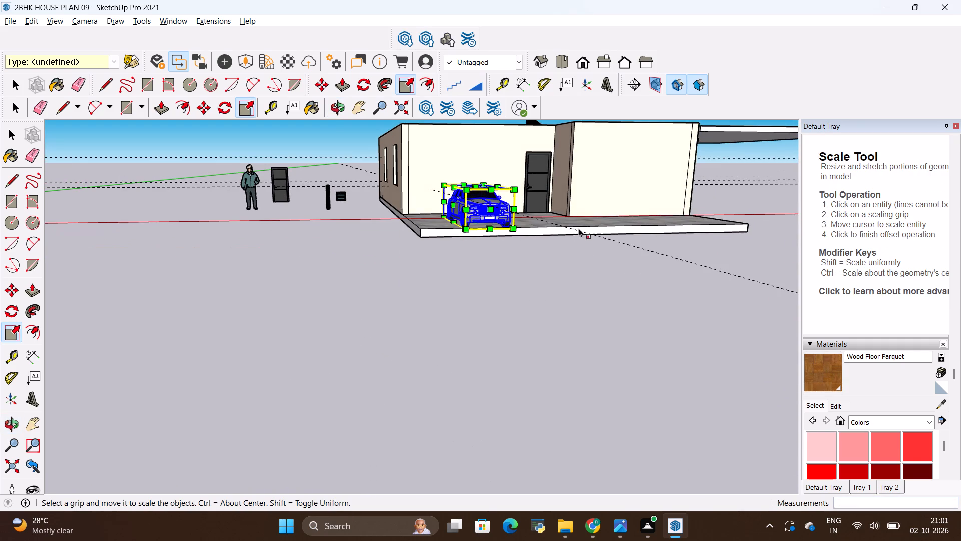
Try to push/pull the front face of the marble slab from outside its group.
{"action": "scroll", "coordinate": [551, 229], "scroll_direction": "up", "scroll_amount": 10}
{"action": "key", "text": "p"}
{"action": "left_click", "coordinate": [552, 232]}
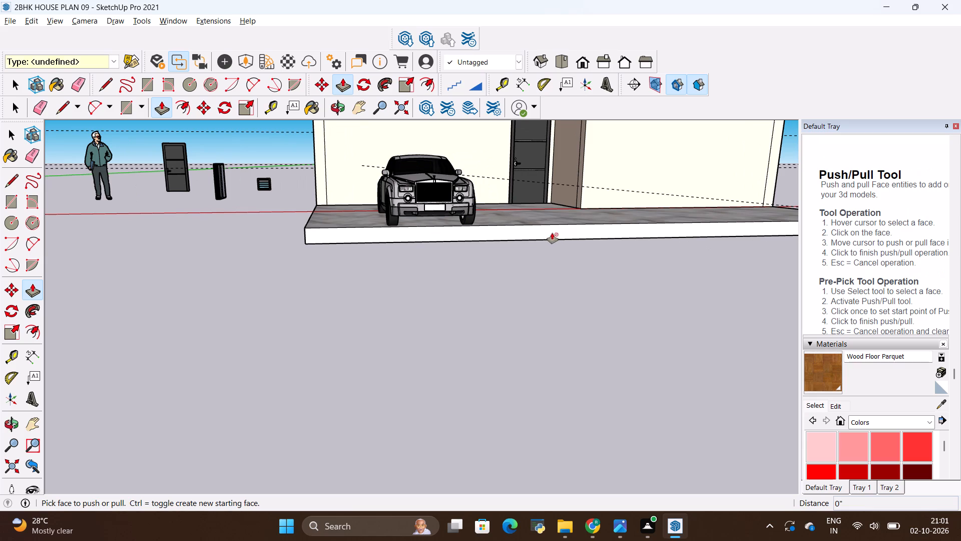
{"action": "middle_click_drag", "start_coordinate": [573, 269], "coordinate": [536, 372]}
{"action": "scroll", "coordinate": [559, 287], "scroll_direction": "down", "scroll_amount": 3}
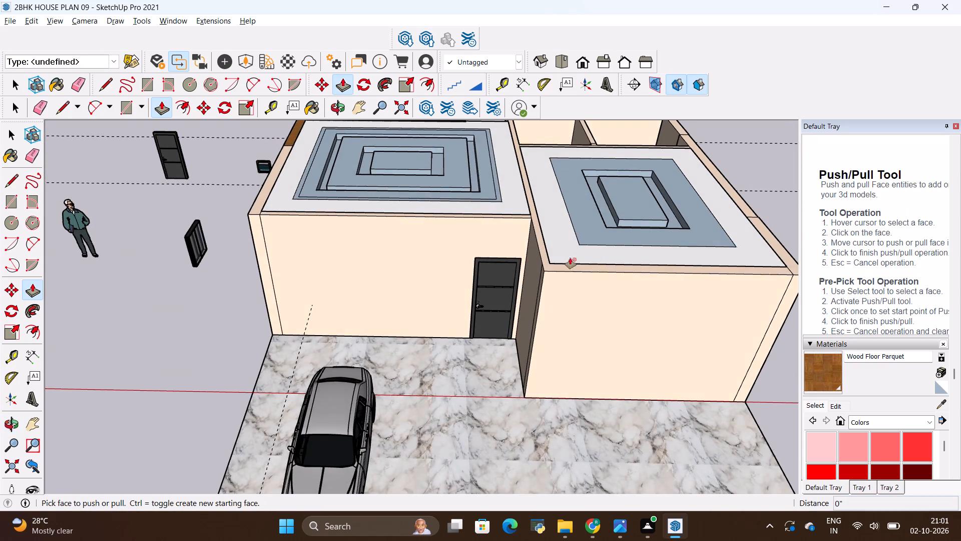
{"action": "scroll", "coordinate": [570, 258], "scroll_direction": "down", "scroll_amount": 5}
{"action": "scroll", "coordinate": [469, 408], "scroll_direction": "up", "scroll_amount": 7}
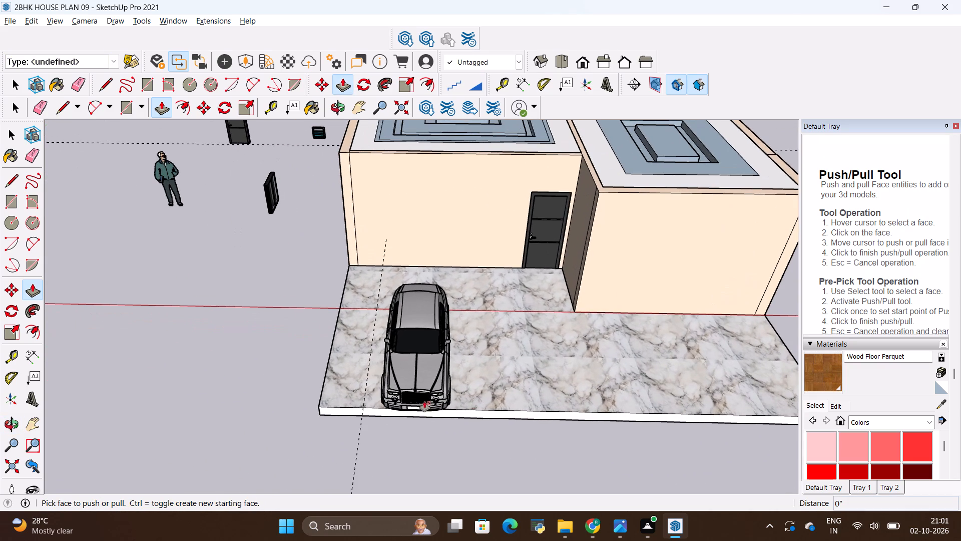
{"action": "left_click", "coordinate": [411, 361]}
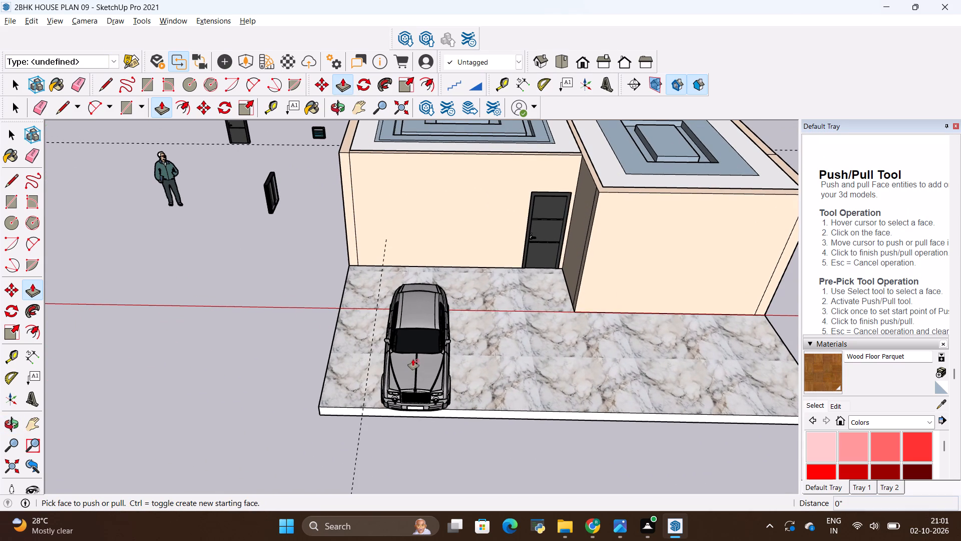
Select the car on the marble slab and scale it up uniformly by about 1.45.
{"action": "key", "text": "space"}
{"action": "left_click", "coordinate": [419, 362]}
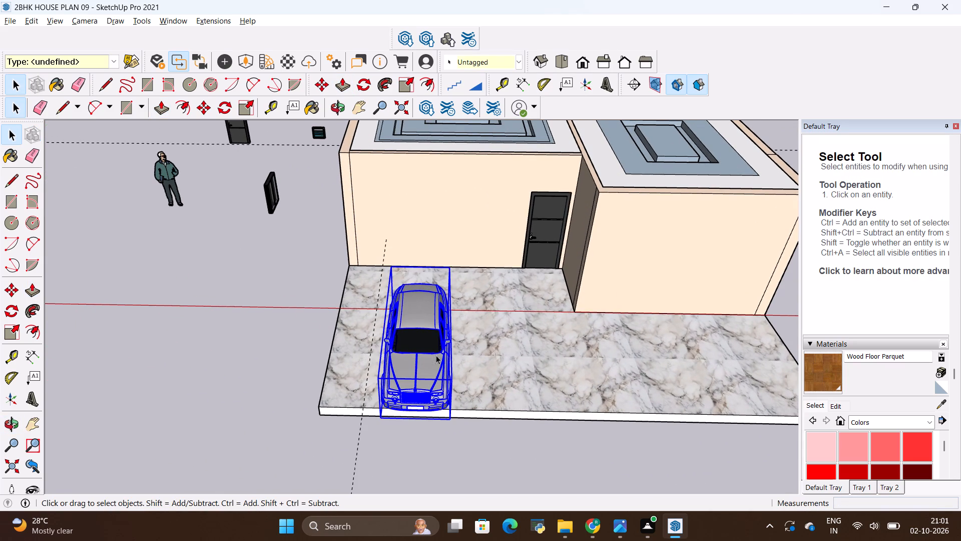
{"action": "key", "text": "s"}
{"action": "scroll", "coordinate": [459, 272], "scroll_direction": "up", "scroll_amount": 3}
{"action": "left_click", "coordinate": [447, 263]}
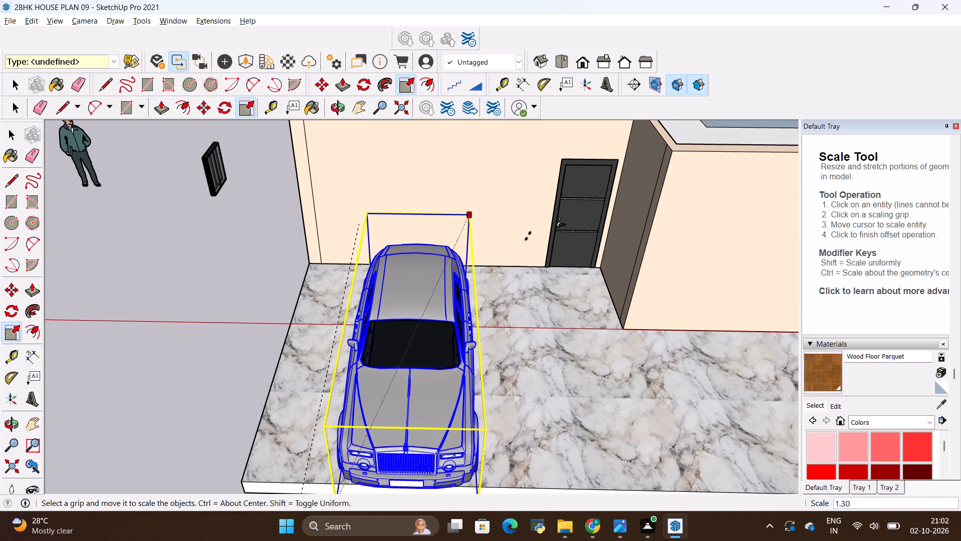
{"action": "left_click", "coordinate": [563, 216]}
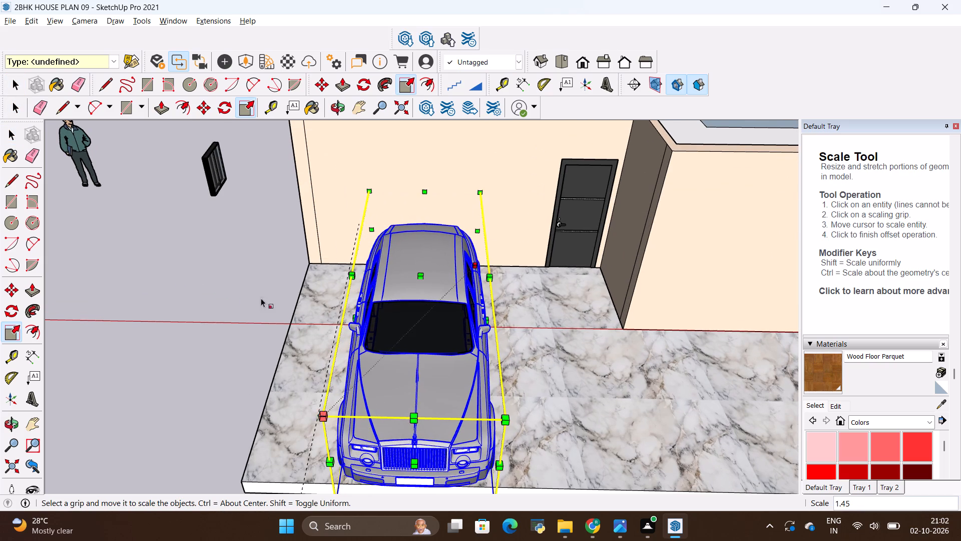
{"action": "middle_click_drag", "start_coordinate": [186, 307], "coordinate": [435, 301]}
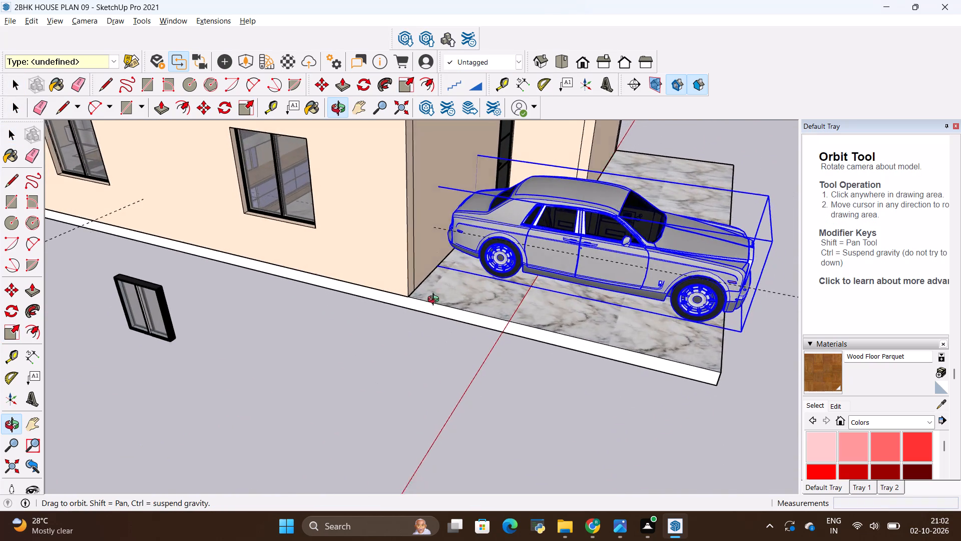
Deselect the car and draw a rectangle over the marble slab's top, from the house's outer corner to the opposite front corner.
{"action": "middle_click_drag", "start_coordinate": [435, 301], "coordinate": [363, 310]}
{"action": "key", "text": "space"}
{"action": "left_click", "coordinate": [328, 324]}
{"action": "middle_click_drag", "start_coordinate": [428, 352], "coordinate": [272, 351]}
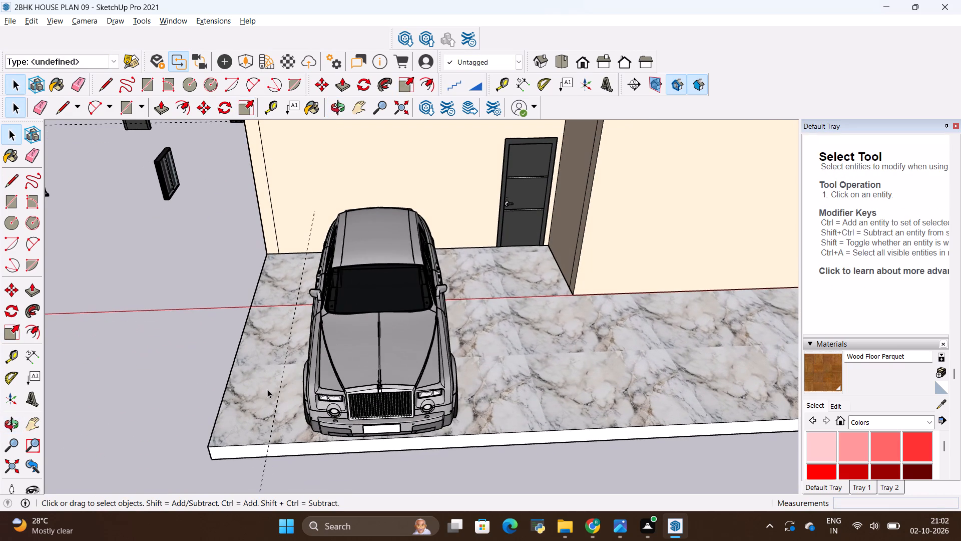
{"action": "key", "text": "r"}
{"action": "left_click", "coordinate": [265, 256]}
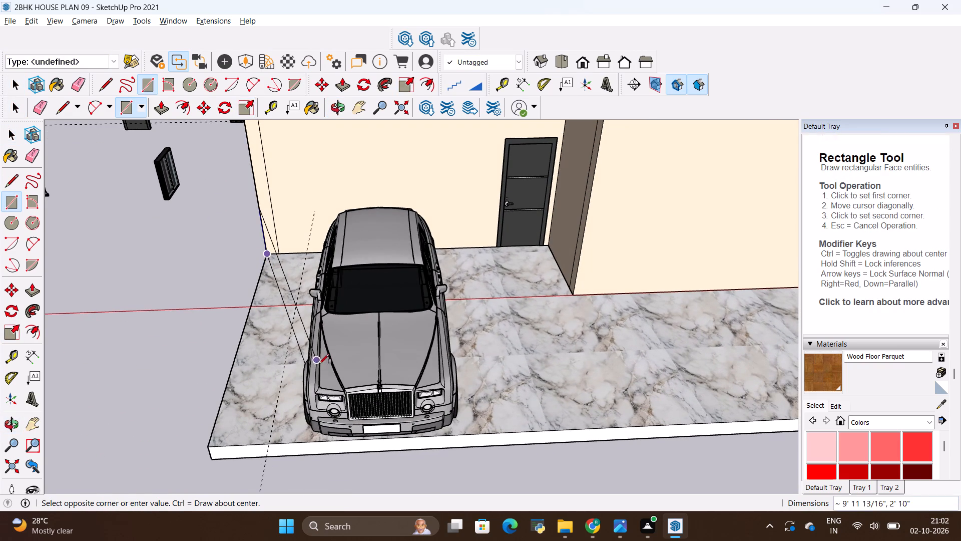
{"action": "scroll", "coordinate": [230, 366], "scroll_direction": "down", "scroll_amount": 6}
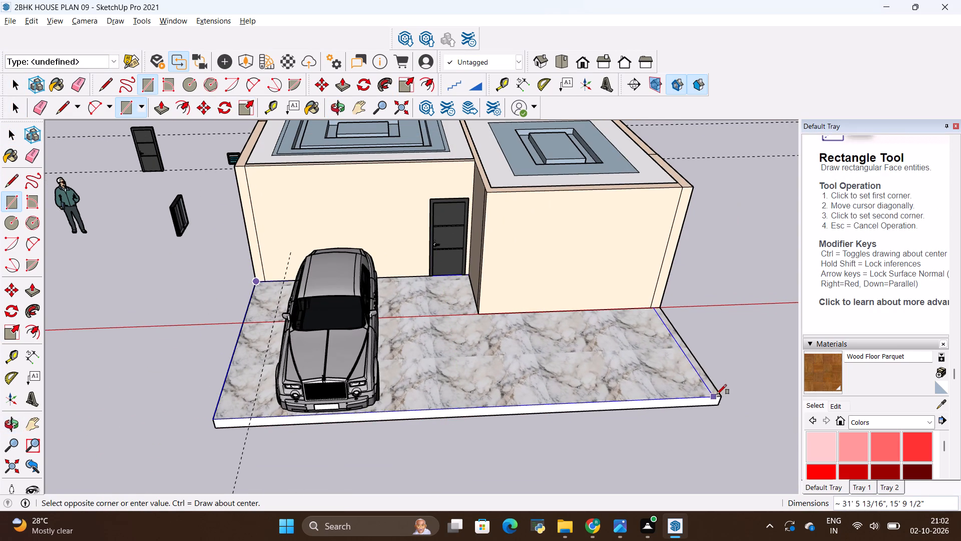
{"action": "left_click", "coordinate": [719, 394]}
{"action": "scroll", "coordinate": [452, 393], "scroll_direction": "down", "scroll_amount": 3}
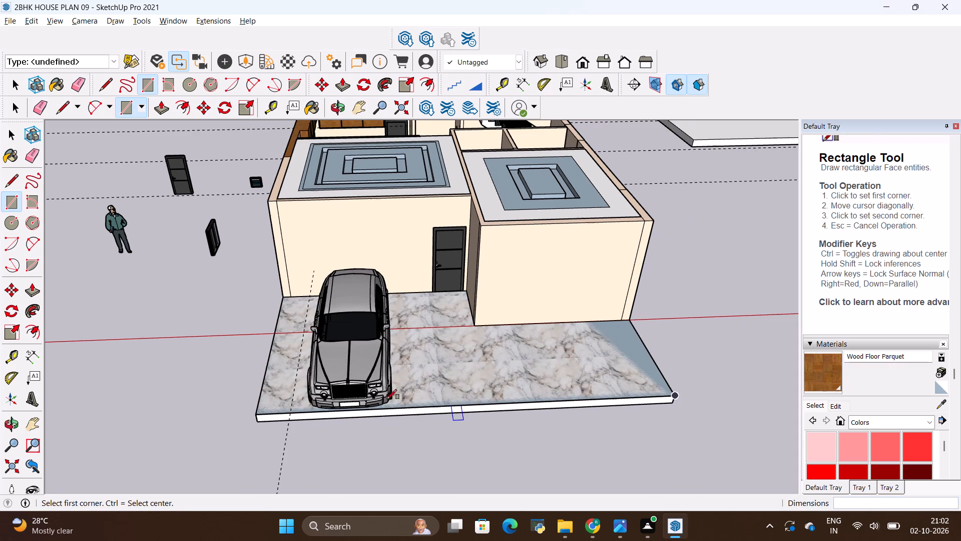
Examine the new face over the front slab and the parked car from several angles.
{"action": "scroll", "coordinate": [297, 398], "scroll_direction": "up", "scroll_amount": 2}
{"action": "middle_click_drag", "start_coordinate": [425, 469], "coordinate": [569, 440]}
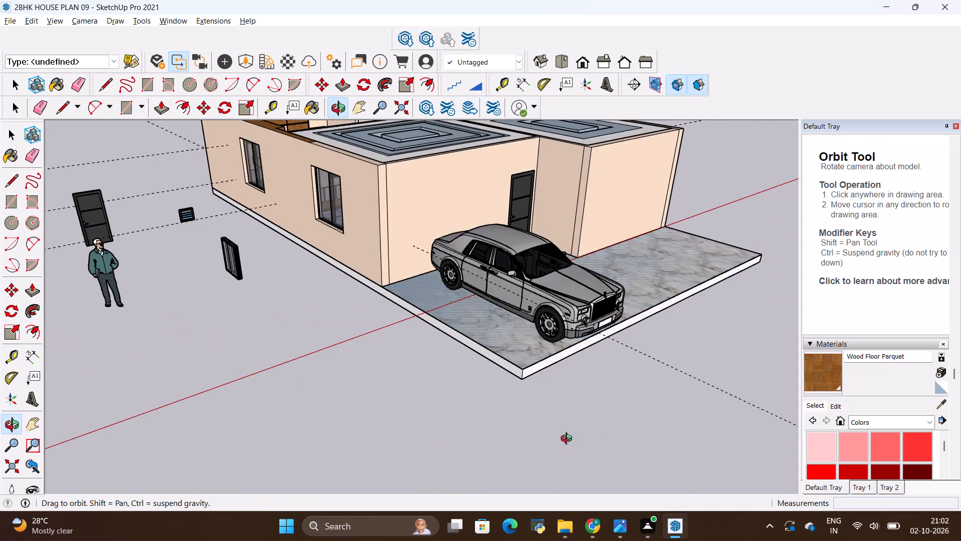
{"action": "middle_click_drag", "start_coordinate": [569, 440], "coordinate": [359, 474]}
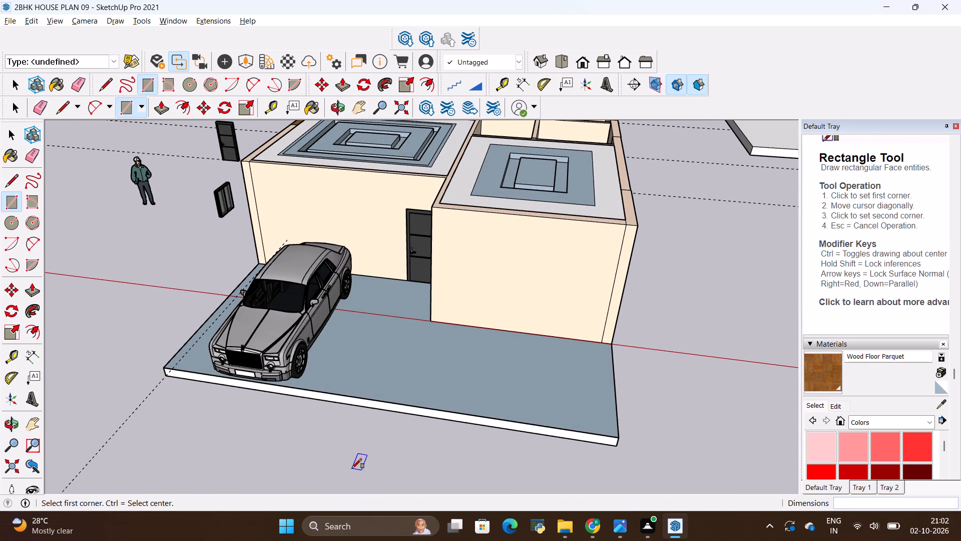
{"action": "scroll", "coordinate": [341, 464], "scroll_direction": "down", "scroll_amount": 3}
{"action": "middle_click_drag", "start_coordinate": [334, 463], "coordinate": [375, 484]}
{"action": "scroll", "coordinate": [372, 465], "scroll_direction": "down", "scroll_amount": 4}
{"action": "scroll", "coordinate": [402, 475], "scroll_direction": "up", "scroll_amount": 3}
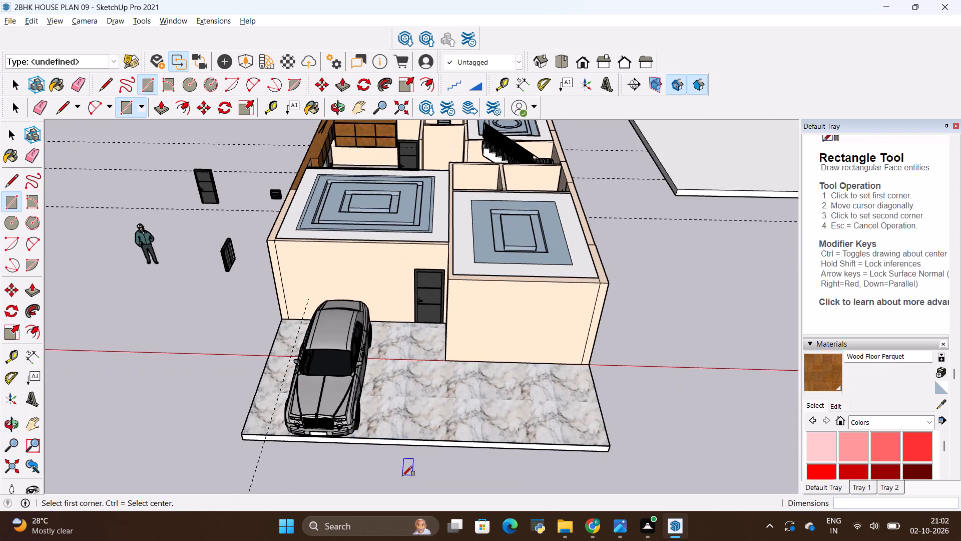
{"action": "scroll", "coordinate": [402, 476], "scroll_direction": "up", "scroll_amount": 3}
{"action": "middle_click_drag", "start_coordinate": [393, 476], "coordinate": [435, 426]}
{"action": "scroll", "coordinate": [432, 435], "scroll_direction": "down", "scroll_amount": 11}
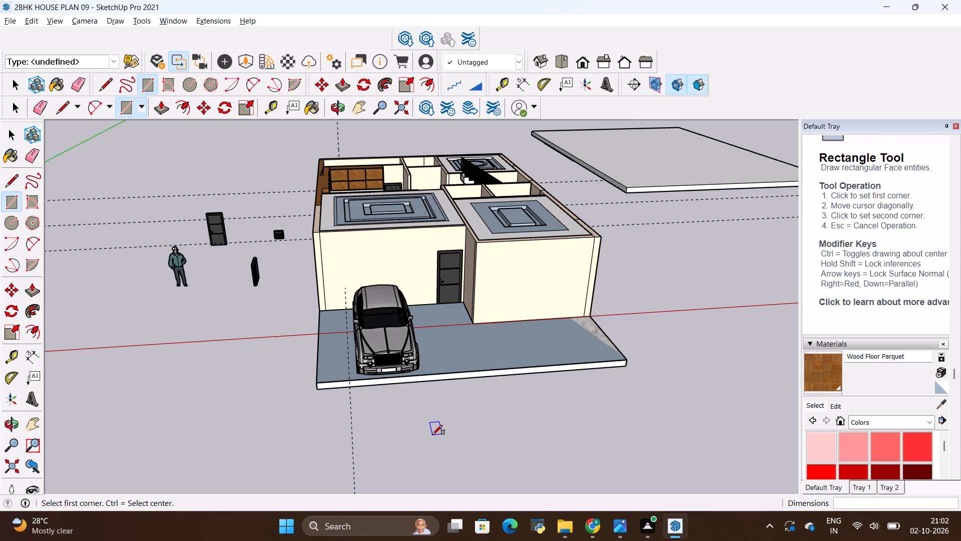
{"action": "middle_click_drag", "start_coordinate": [457, 432], "coordinate": [453, 444]}
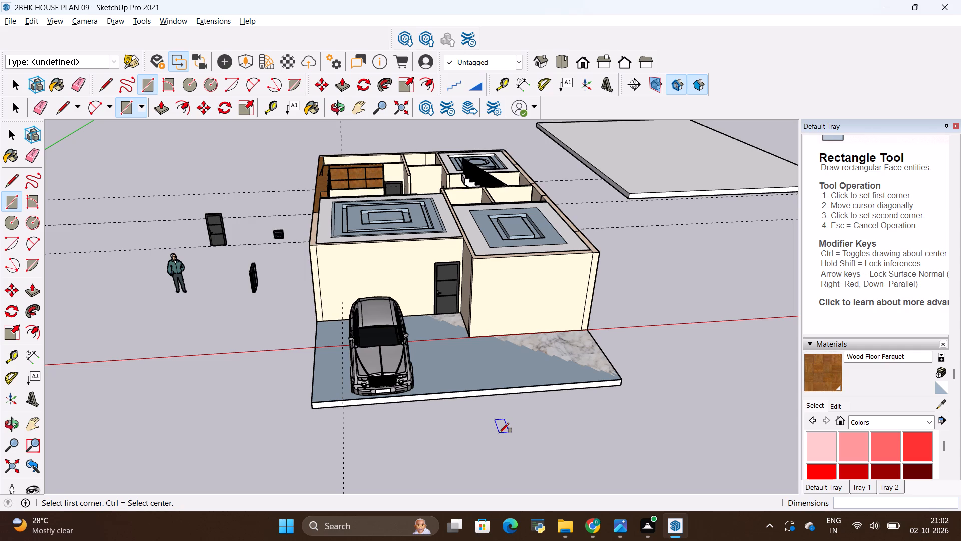
{"action": "middle_click_drag", "start_coordinate": [499, 433], "coordinate": [506, 436]}
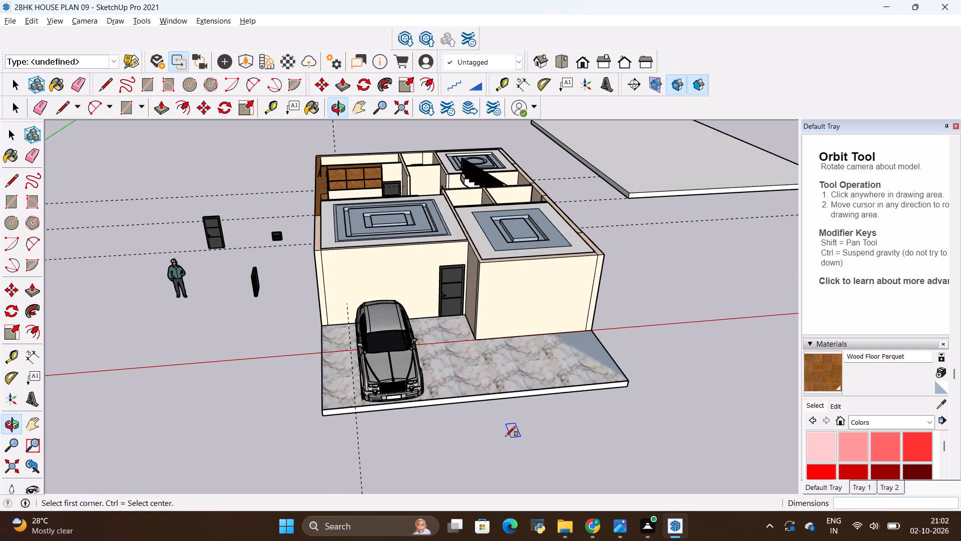
{"action": "middle_click_drag", "start_coordinate": [506, 436], "coordinate": [482, 427]}
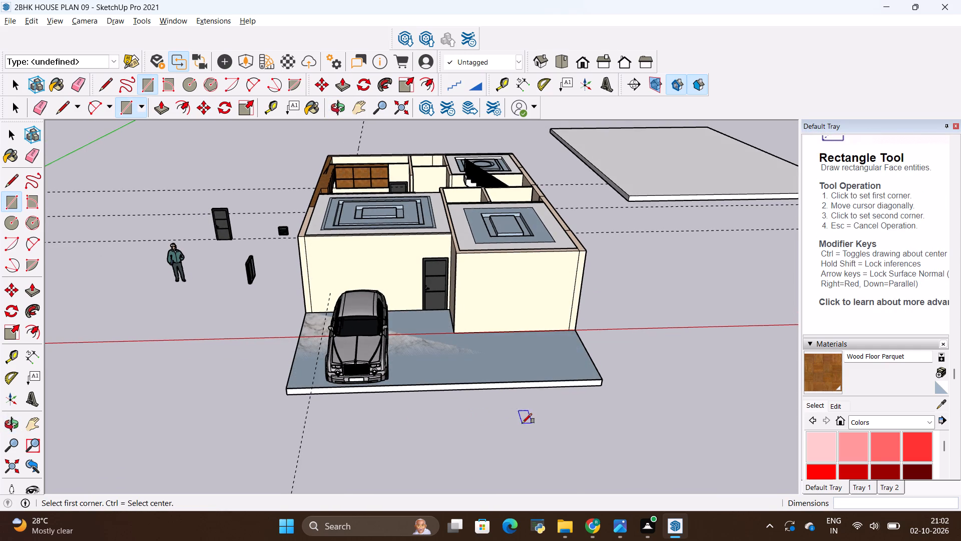
{"action": "middle_click_drag", "start_coordinate": [523, 423], "coordinate": [574, 431]}
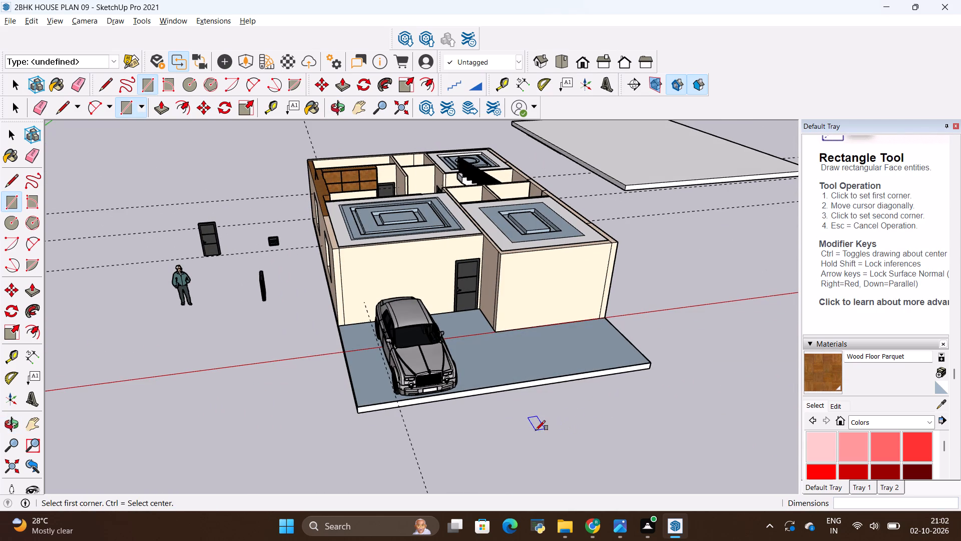
Paint the new face on the front slab with the Roofing Scalloped material from the Roofing collection.
{"action": "left_click", "coordinate": [874, 426]}
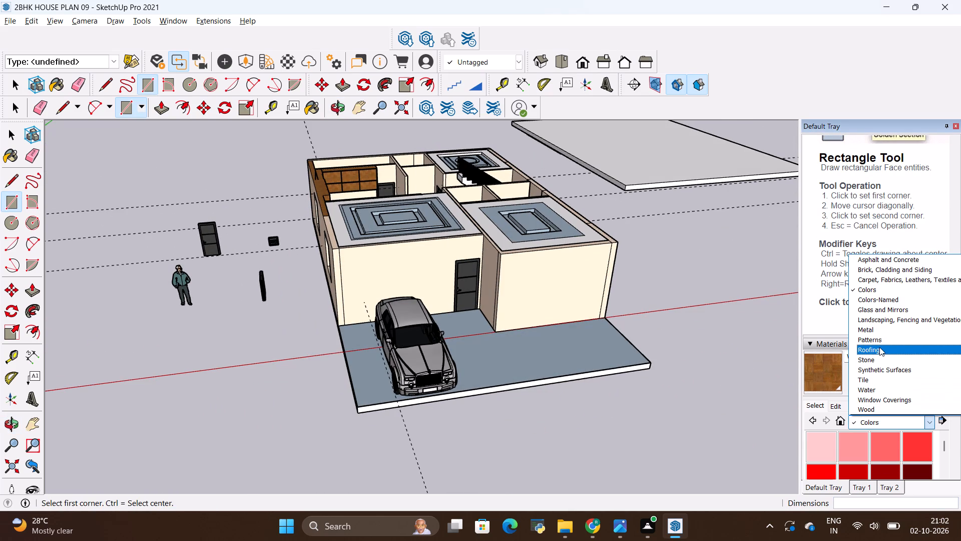
{"action": "left_click", "coordinate": [879, 347]}
{"action": "scroll", "coordinate": [871, 395], "scroll_direction": "down", "scroll_amount": 4}
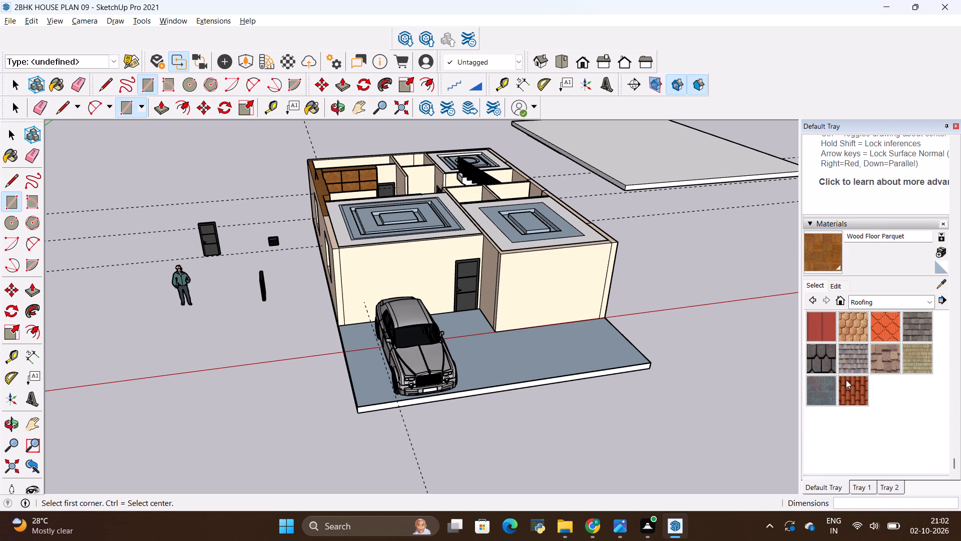
{"action": "left_click", "coordinate": [858, 334]}
{"action": "scroll", "coordinate": [592, 374], "scroll_direction": "up", "scroll_amount": 3}
{"action": "left_click", "coordinate": [499, 372]}
{"action": "scroll", "coordinate": [419, 352], "scroll_direction": "up", "scroll_amount": 3}
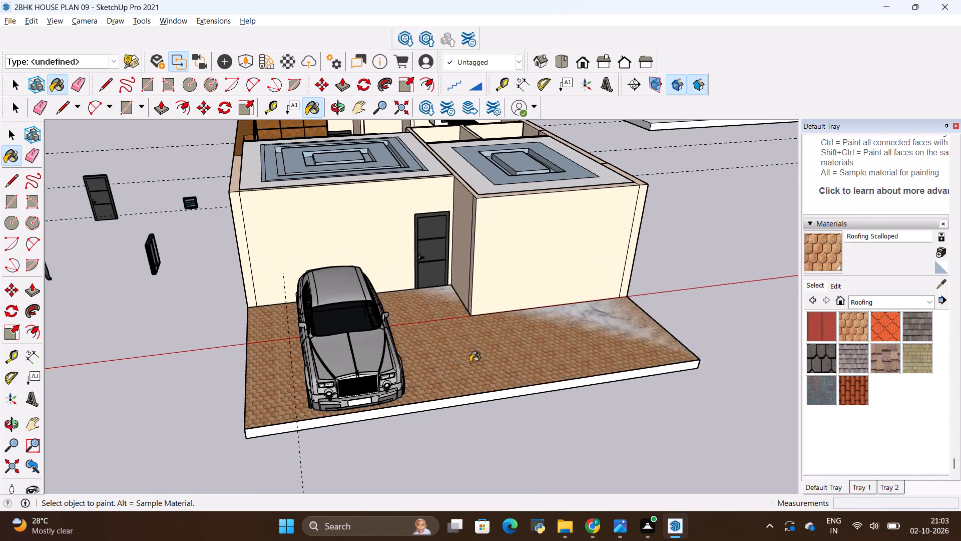
{"action": "middle_click_drag", "start_coordinate": [526, 378], "coordinate": [465, 412]}
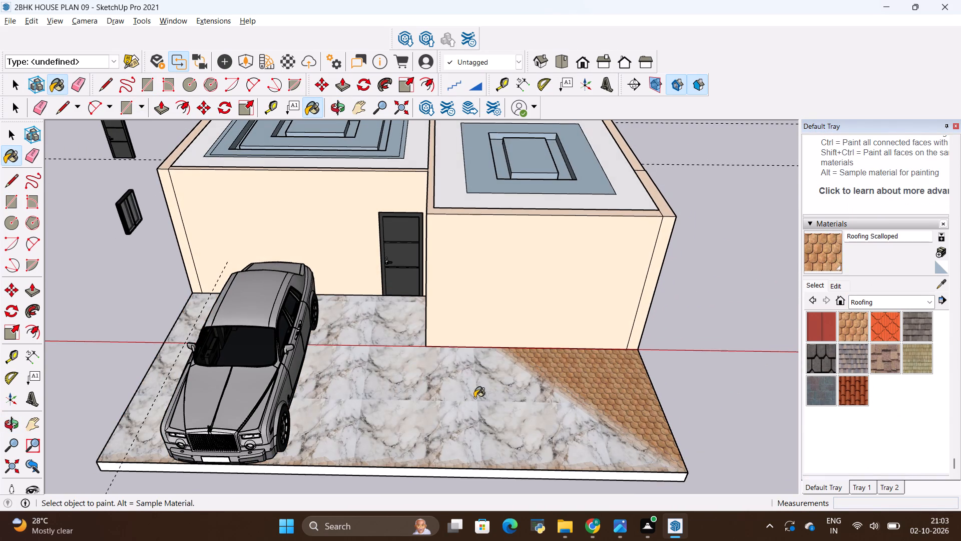
{"action": "middle_click_drag", "start_coordinate": [474, 398], "coordinate": [615, 382]}
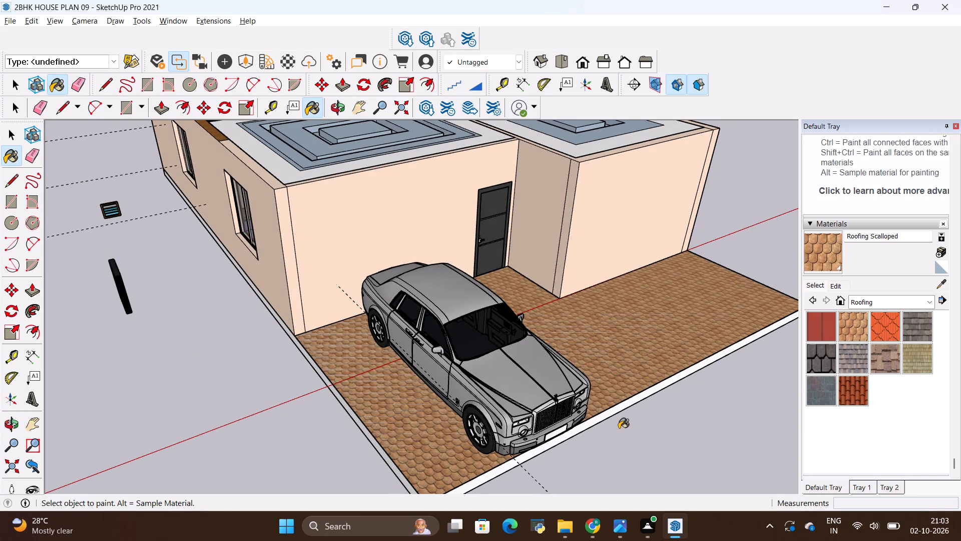
{"action": "middle_click_drag", "start_coordinate": [619, 428], "coordinate": [576, 422]}
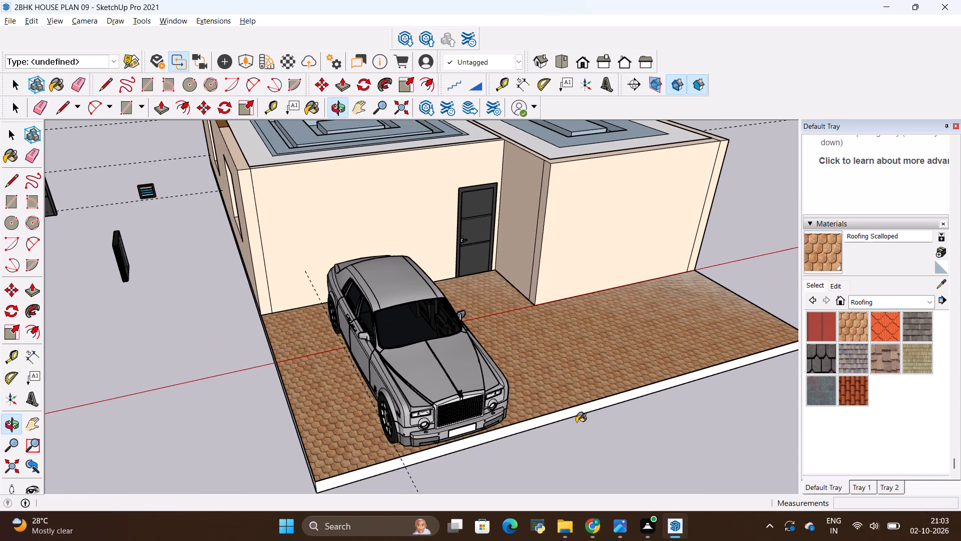
{"action": "scroll", "coordinate": [519, 437], "scroll_direction": "down", "scroll_amount": 5}
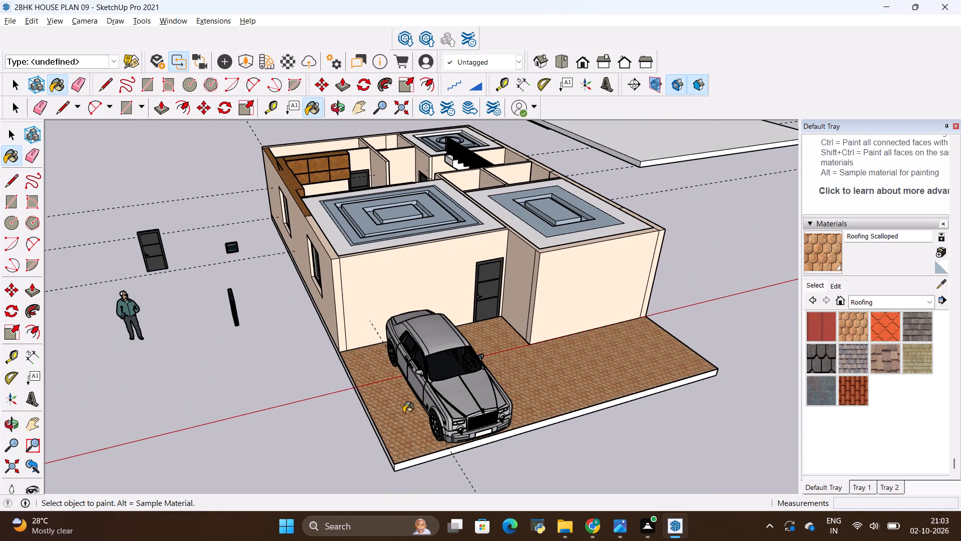
{"action": "key", "text": "space"}
{"action": "left_click", "coordinate": [294, 383]}
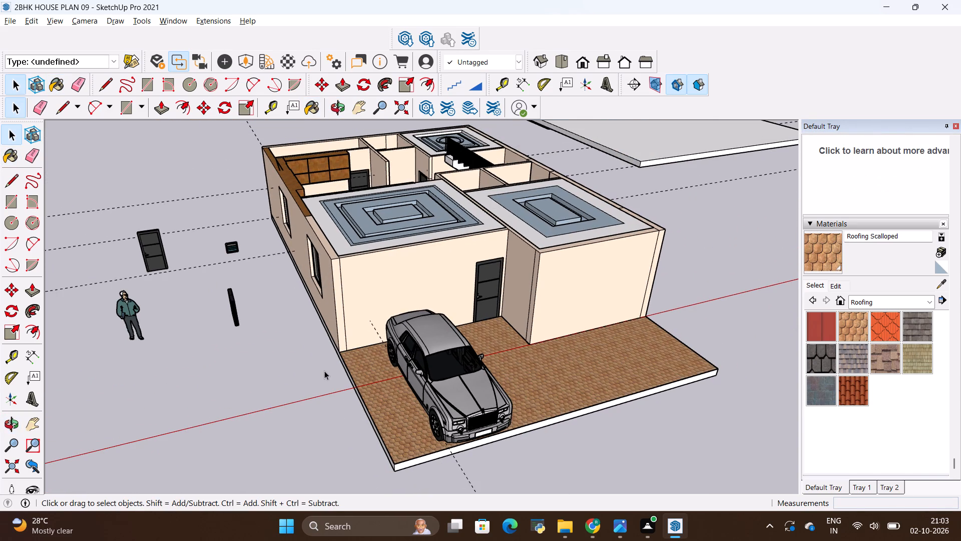
{"action": "left_click", "coordinate": [325, 369]}
Erase the two dashed guide lines that cross the front half of the house widthwise.
{"action": "scroll", "coordinate": [316, 374], "scroll_direction": "down", "scroll_amount": 5}
{"action": "scroll", "coordinate": [377, 374], "scroll_direction": "down", "scroll_amount": 4}
{"action": "middle_click_drag", "start_coordinate": [505, 362], "coordinate": [505, 363]}
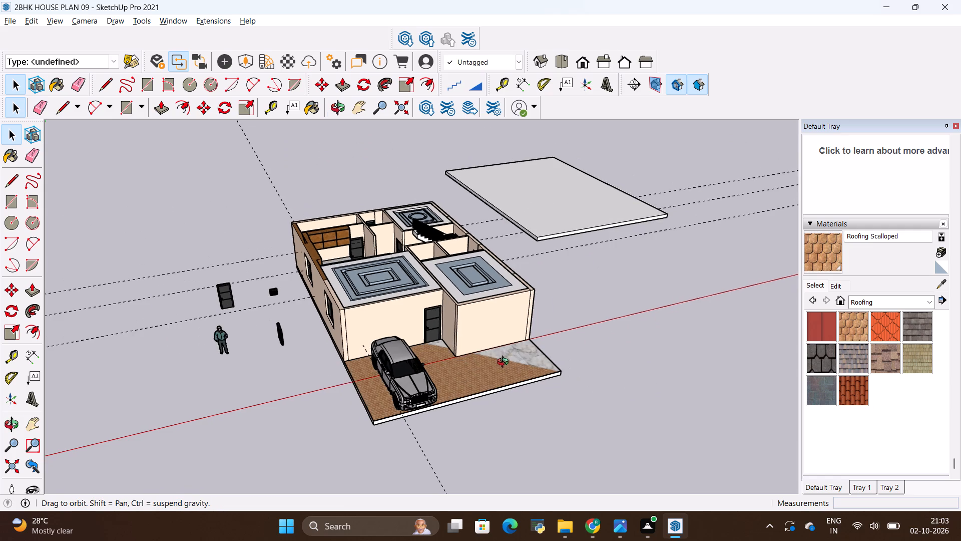
{"action": "middle_click_drag", "start_coordinate": [505, 363], "coordinate": [483, 393]}
{"action": "scroll", "coordinate": [639, 203], "scroll_direction": "up", "scroll_amount": 1}
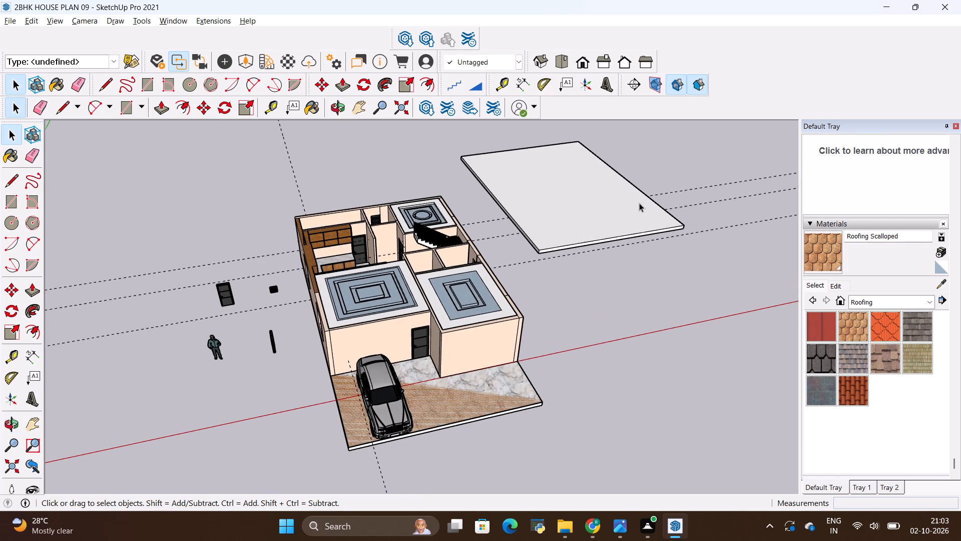
{"action": "scroll", "coordinate": [639, 203], "scroll_direction": "up", "scroll_amount": 1}
{"action": "key", "text": "e"}
{"action": "left_click_drag", "start_coordinate": [460, 218], "coordinate": [476, 281]}
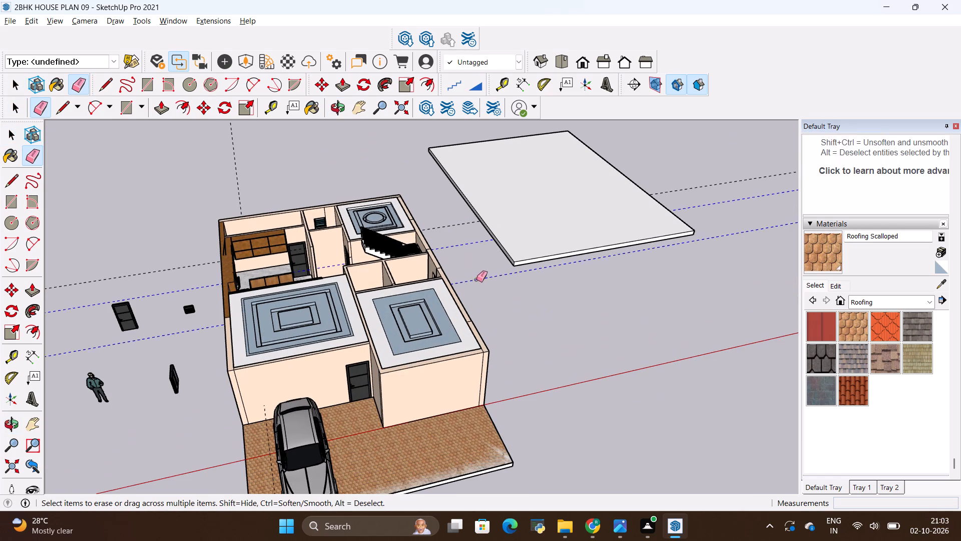
Open the house group, erase the remaining guide line crossing the house widthwise, and leave the group.
{"action": "left_click_drag", "start_coordinate": [457, 222], "coordinate": [461, 229]}
{"action": "left_click_drag", "start_coordinate": [454, 215], "coordinate": [459, 229]}
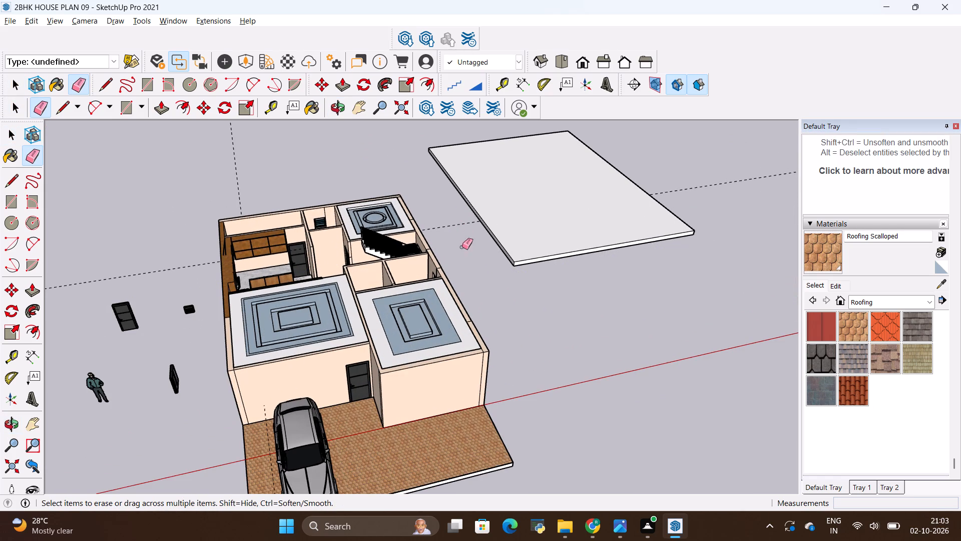
{"action": "left_click_drag", "start_coordinate": [438, 210], "coordinate": [463, 243]}
{"action": "key", "text": "space"}
{"action": "left_click", "coordinate": [460, 222]}
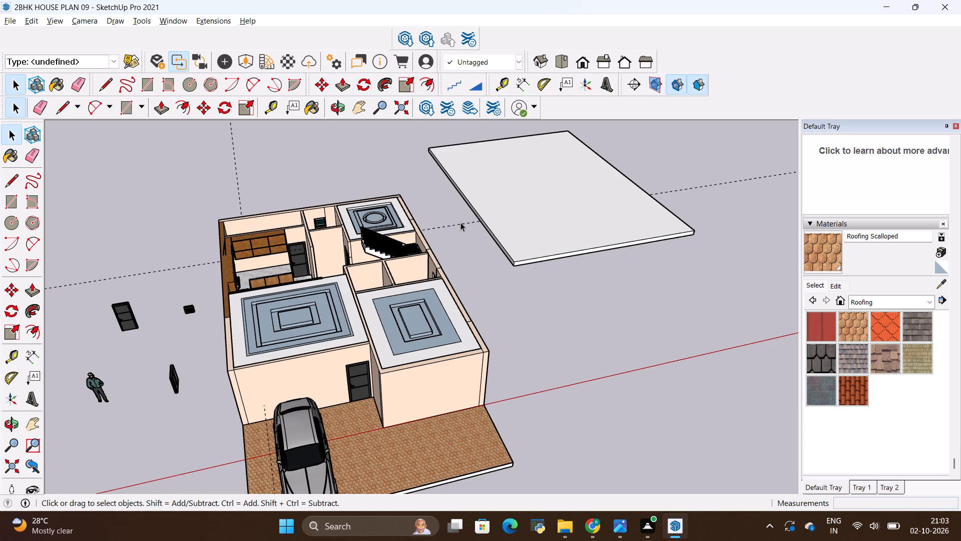
{"action": "left_click", "coordinate": [461, 223]}
{"action": "double_click", "coordinate": [466, 225]}
{"action": "double_click", "coordinate": [463, 223]}
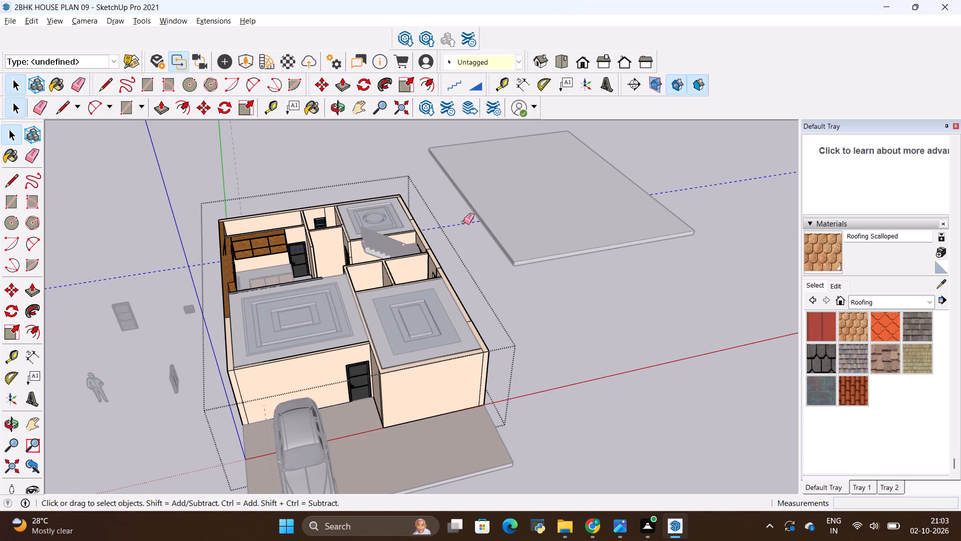
{"action": "key", "text": "e"}
{"action": "left_click_drag", "start_coordinate": [458, 217], "coordinate": [464, 228]}
{"action": "key", "text": "space"}
{"action": "left_click", "coordinate": [471, 253]}
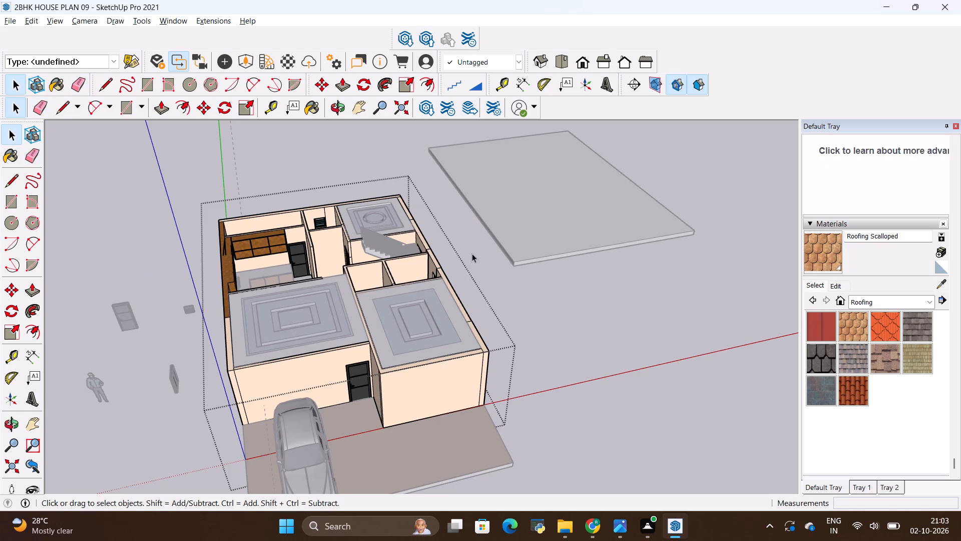
Examine the overall model, including the house, parked car, loose components and separate roof slab, from different angles.
{"action": "scroll", "coordinate": [544, 273], "scroll_direction": "down", "scroll_amount": 5}
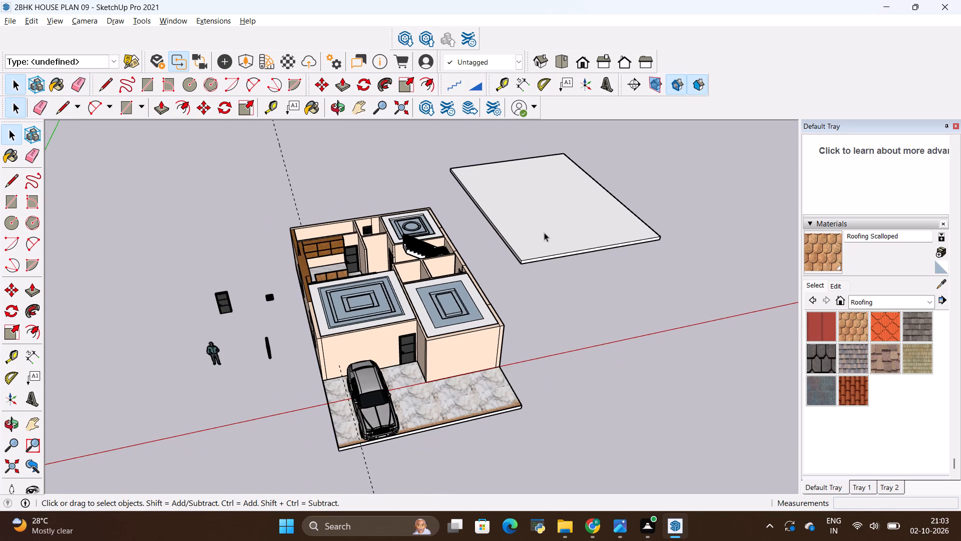
{"action": "scroll", "coordinate": [544, 232], "scroll_direction": "down", "scroll_amount": 5}
{"action": "middle_click_drag", "start_coordinate": [551, 232], "coordinate": [545, 301]}
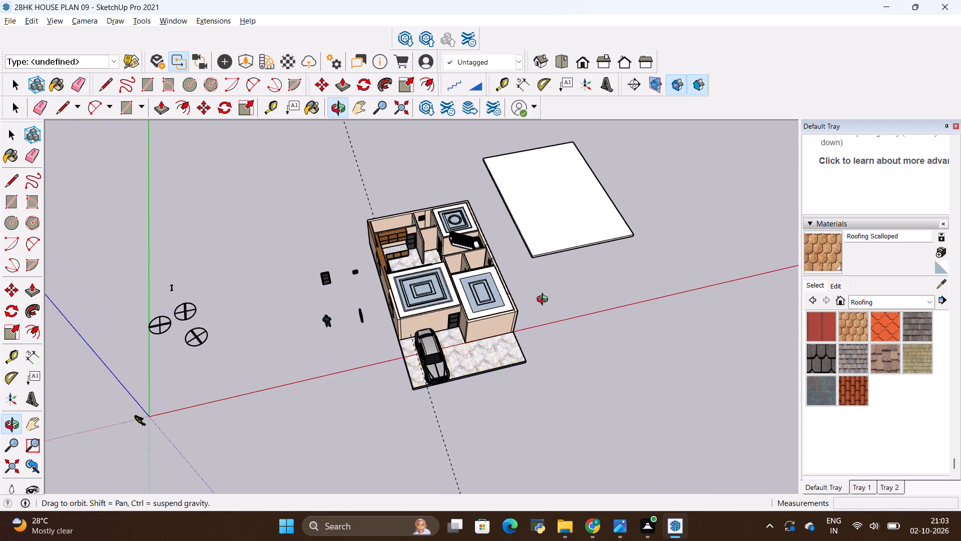
{"action": "middle_click_drag", "start_coordinate": [545, 301], "coordinate": [616, 185]}
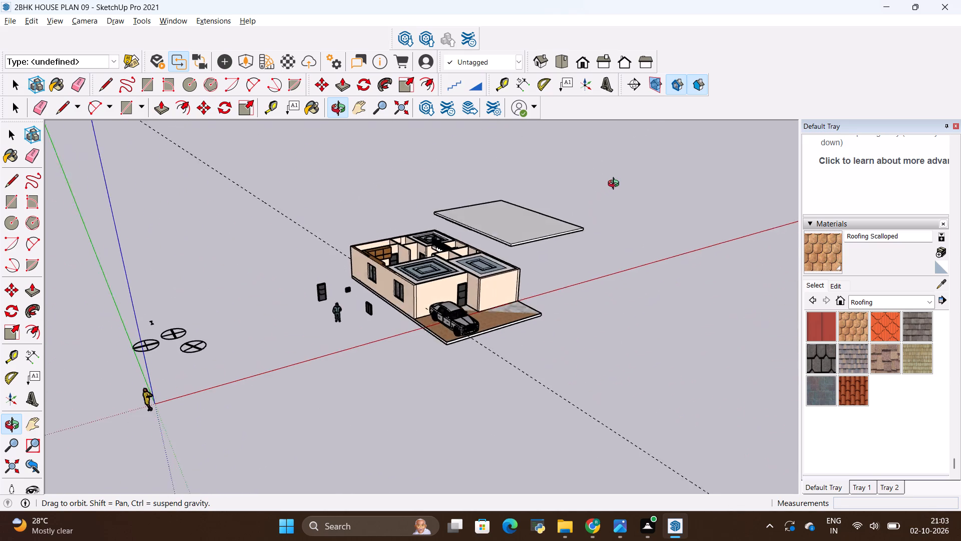
{"action": "middle_click_drag", "start_coordinate": [616, 185], "coordinate": [516, 231]}
{"action": "scroll", "coordinate": [291, 285], "scroll_direction": "up", "scroll_amount": 7}
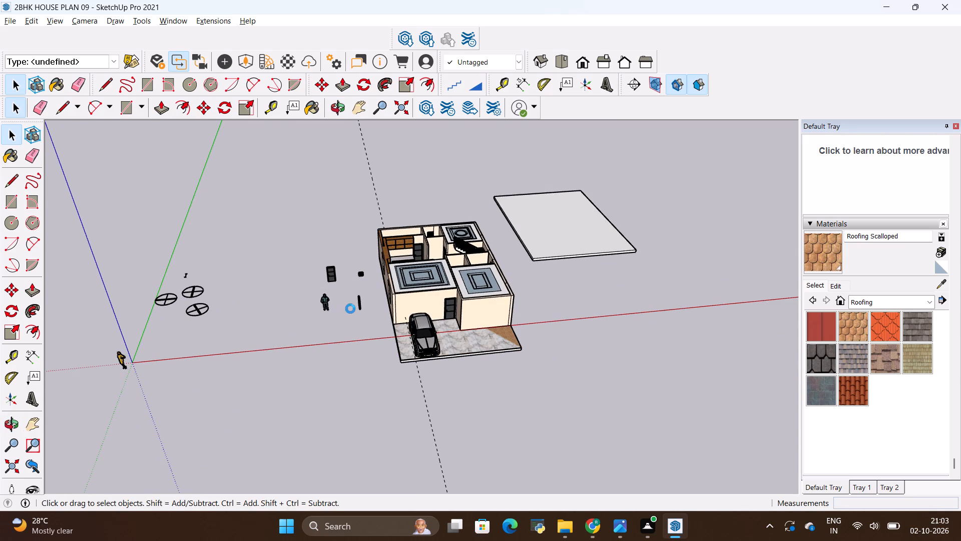
{"action": "scroll", "coordinate": [350, 309], "scroll_direction": "up", "scroll_amount": 2}
{"action": "scroll", "coordinate": [279, 257], "scroll_direction": "down", "scroll_amount": 4}
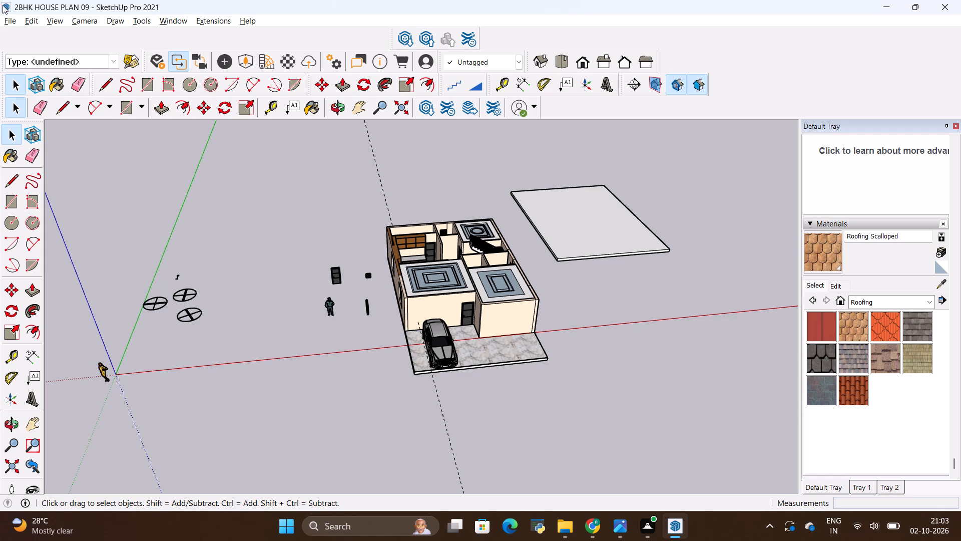
{"action": "scroll", "coordinate": [0, 45], "scroll_direction": "up", "scroll_amount": 3}
{"action": "scroll", "coordinate": [272, 238], "scroll_direction": "down", "scroll_amount": 1}
{"action": "scroll", "coordinate": [332, 340], "scroll_direction": "up", "scroll_amount": 2}
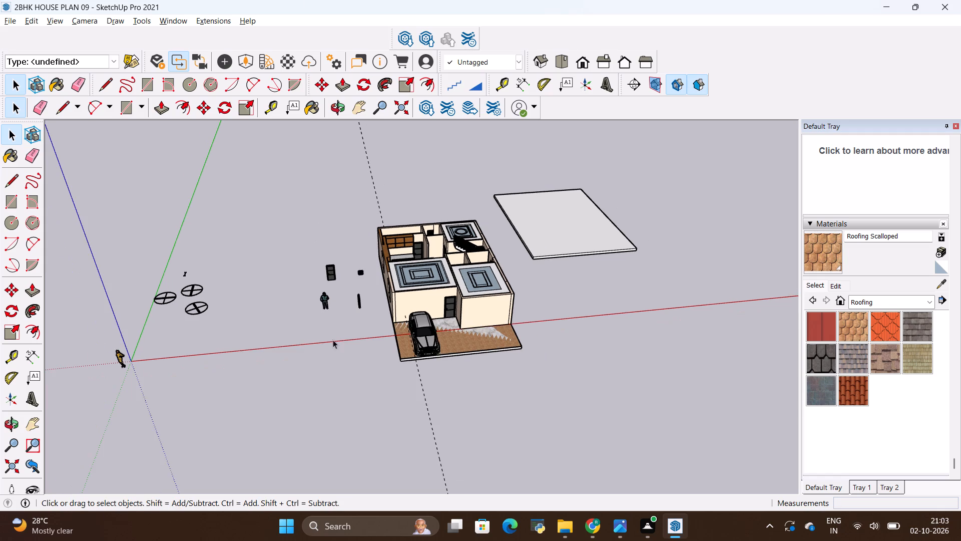
Erase the four loose components beside the house: the standing man, the door, the small vent and the narrow panel.
{"action": "scroll", "coordinate": [333, 340], "scroll_direction": "up", "scroll_amount": 15}
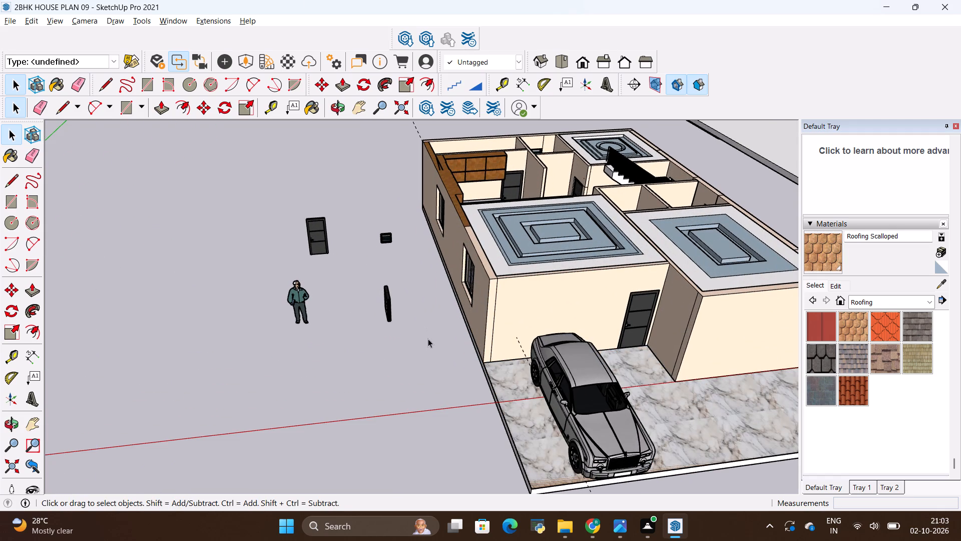
{"action": "left_click_drag", "start_coordinate": [449, 339], "coordinate": [292, 216]}
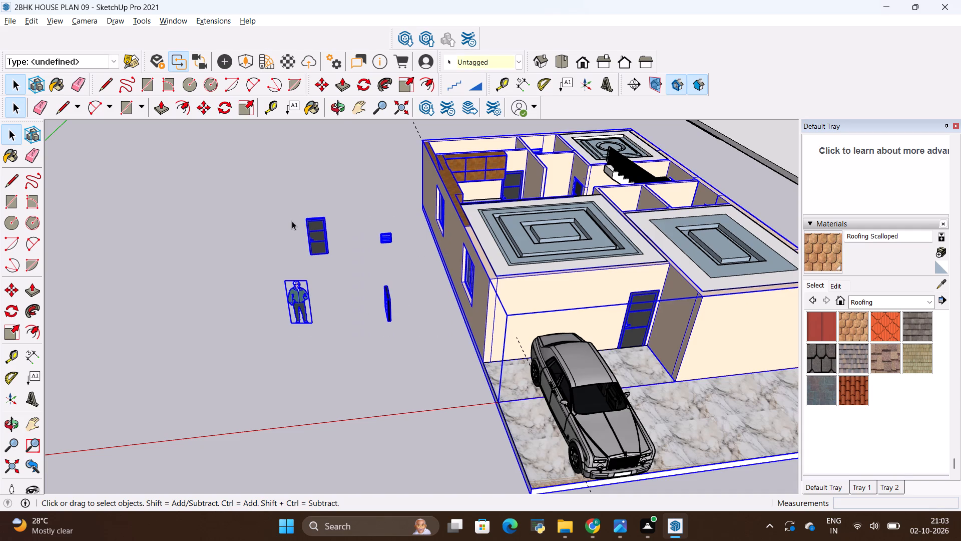
{"action": "key", "text": "space"}
{"action": "left_click", "coordinate": [270, 203]}
{"action": "left_click_drag", "start_coordinate": [222, 192], "coordinate": [408, 359]}
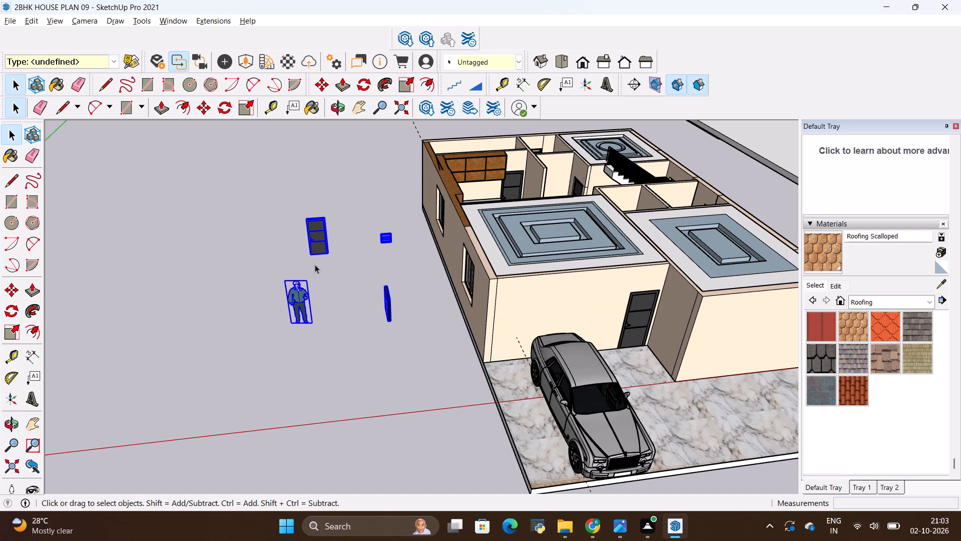
{"action": "right_click", "coordinate": [315, 272]}
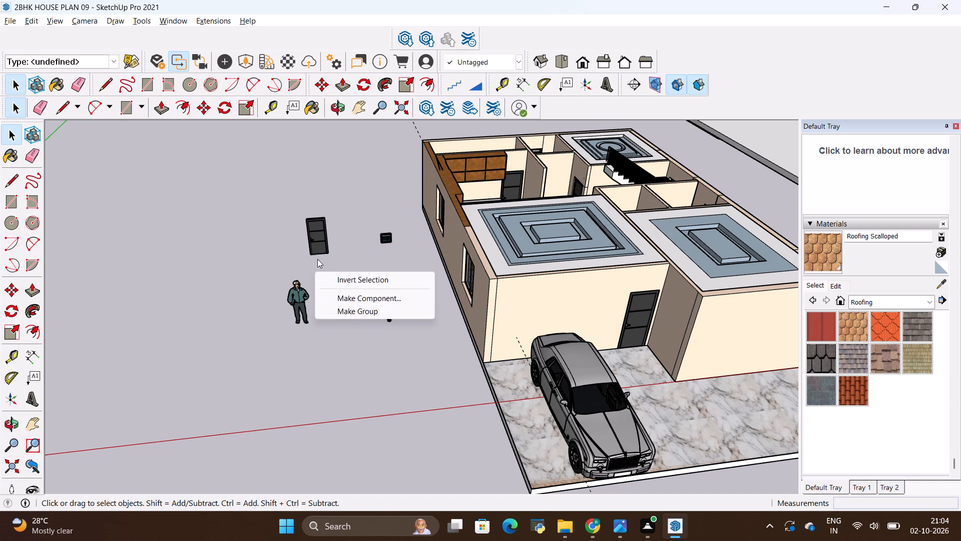
{"action": "left_click", "coordinate": [309, 232]}
{"action": "left_click_drag", "start_coordinate": [236, 193], "coordinate": [383, 341]}
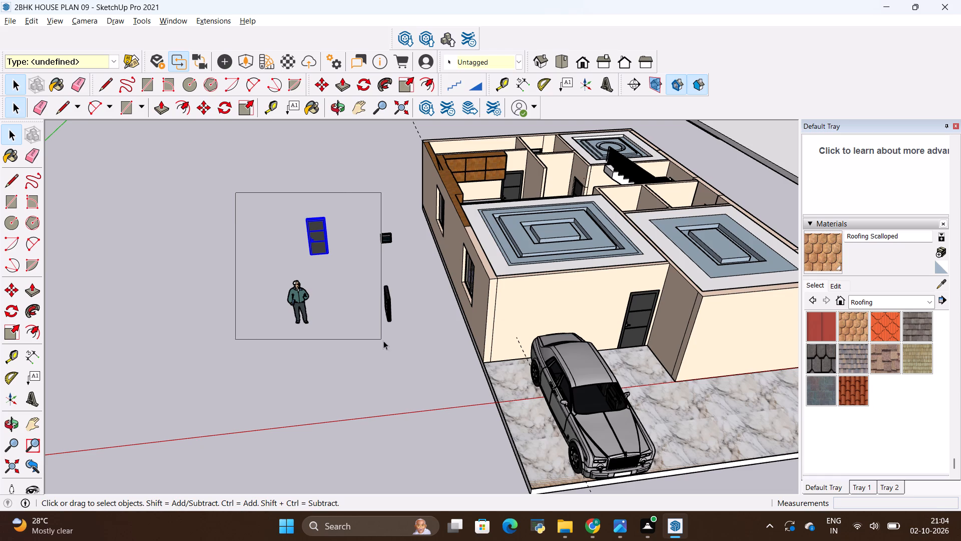
{"action": "left_click_drag", "start_coordinate": [383, 341], "coordinate": [406, 359]}
{"action": "right_click", "coordinate": [387, 310]}
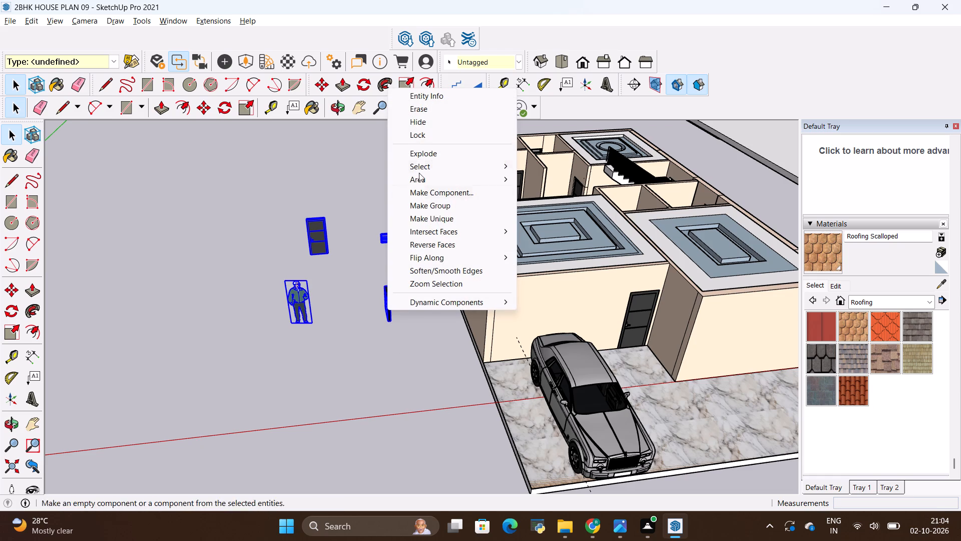
{"action": "left_click", "coordinate": [428, 112]}
Examine the house, front slab, parked car and separate roof slab from different angles.
{"action": "scroll", "coordinate": [312, 273], "scroll_direction": "down", "scroll_amount": 8}
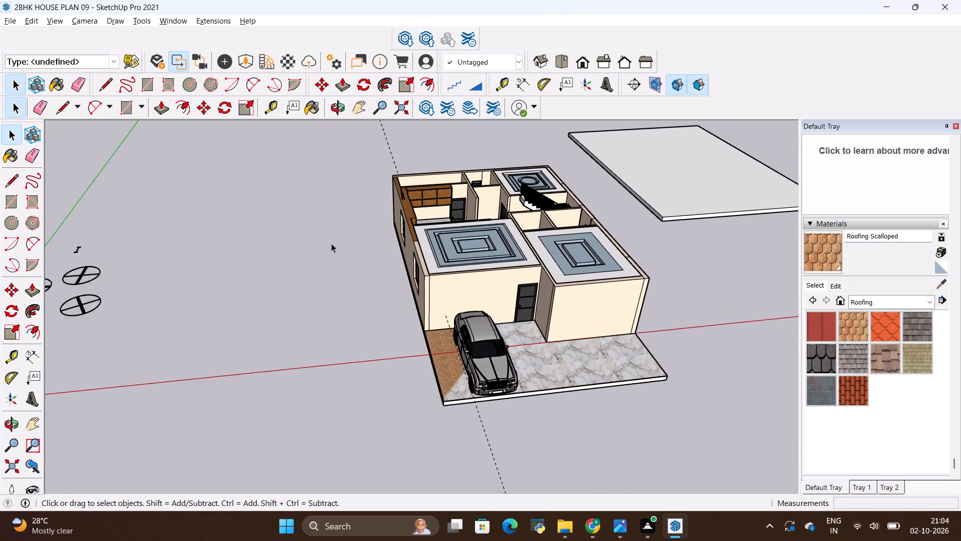
{"action": "scroll", "coordinate": [331, 243], "scroll_direction": "down", "scroll_amount": 5}
{"action": "middle_click_drag", "start_coordinate": [348, 296], "coordinate": [331, 258]}
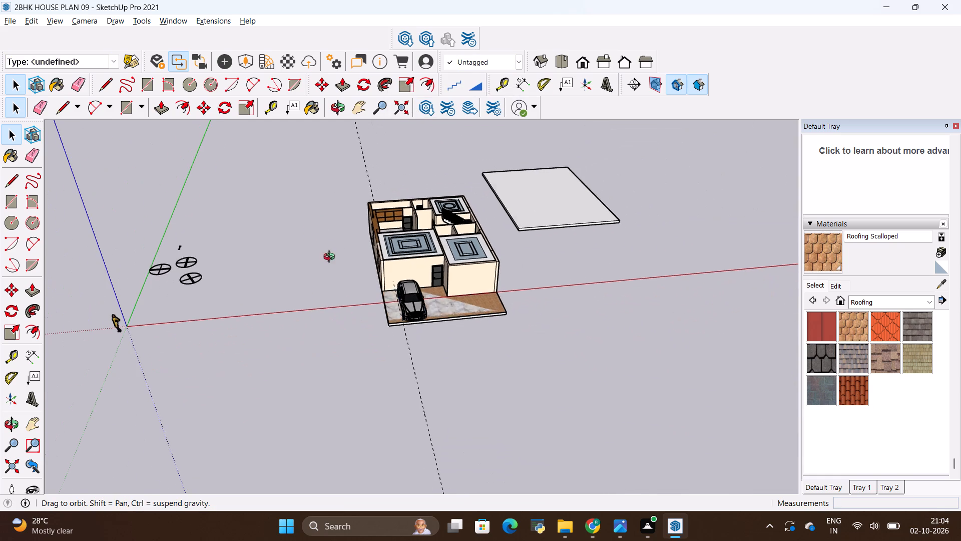
{"action": "middle_click_drag", "start_coordinate": [331, 258], "coordinate": [392, 352]}
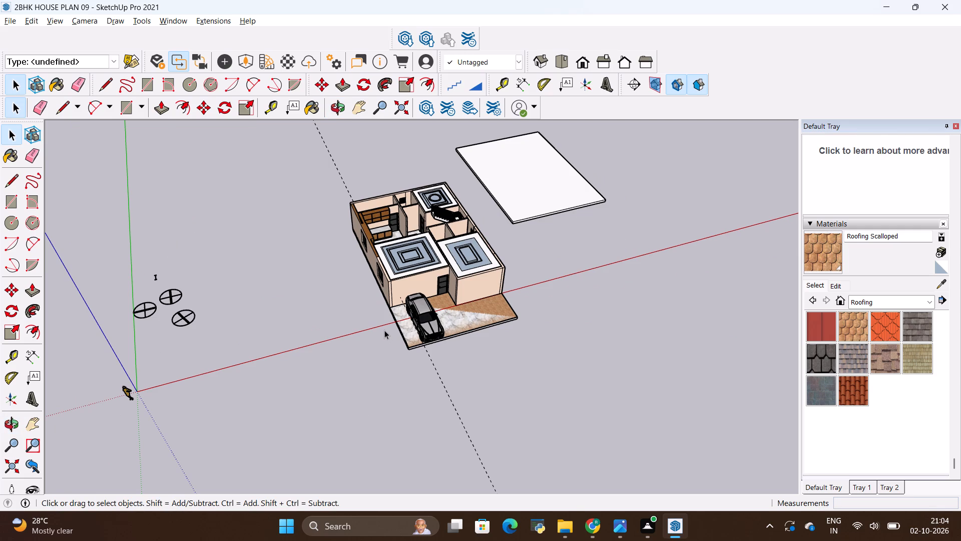
{"action": "scroll", "coordinate": [544, 339], "scroll_direction": "up", "scroll_amount": 4}
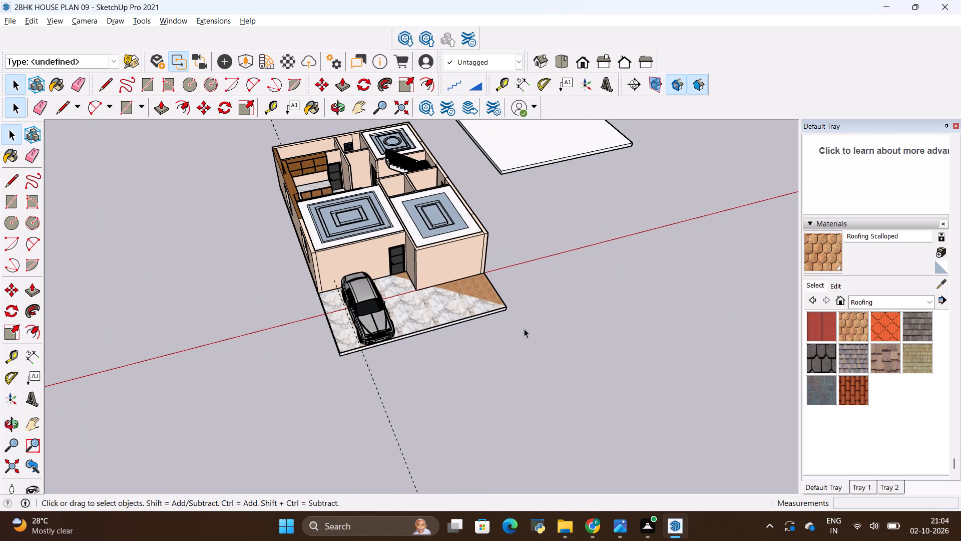
{"action": "scroll", "coordinate": [512, 310], "scroll_direction": "down", "scroll_amount": 5}
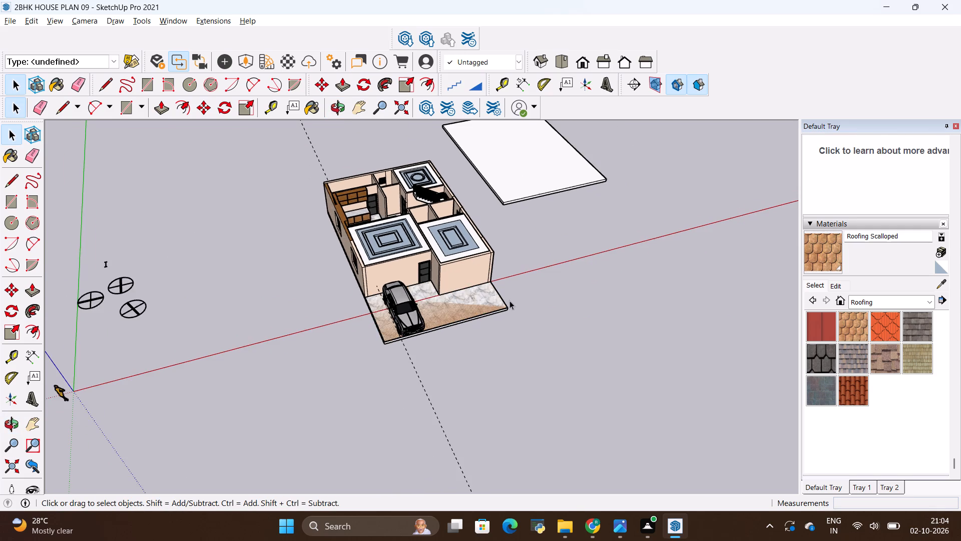
{"action": "scroll", "coordinate": [510, 301], "scroll_direction": "down", "scroll_amount": 5}
{"action": "middle_click_drag", "start_coordinate": [515, 298], "coordinate": [507, 264]}
{"action": "scroll", "coordinate": [512, 155], "scroll_direction": "up", "scroll_amount": 2}
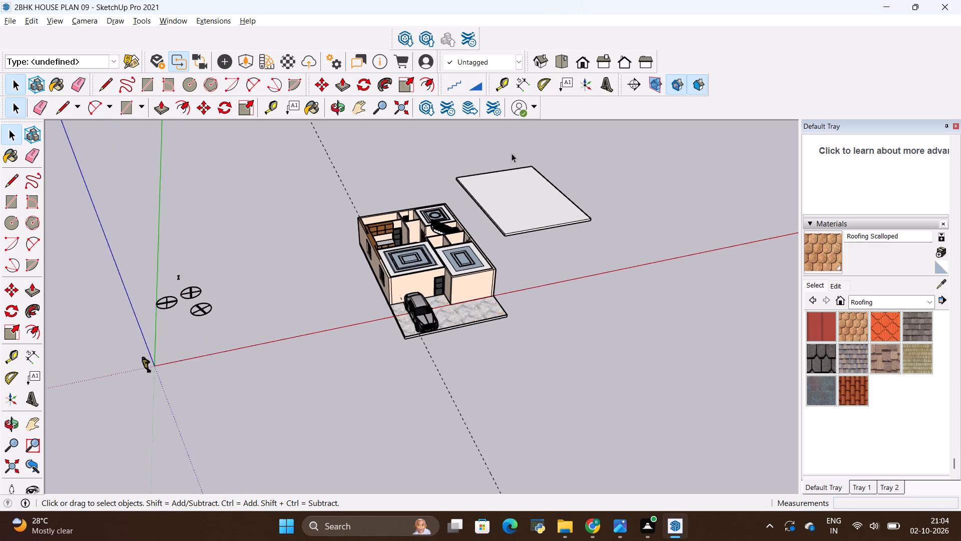
{"action": "scroll", "coordinate": [527, 249], "scroll_direction": "up", "scroll_amount": 1}
{"action": "middle_click_drag", "start_coordinate": [566, 272], "coordinate": [541, 262]}
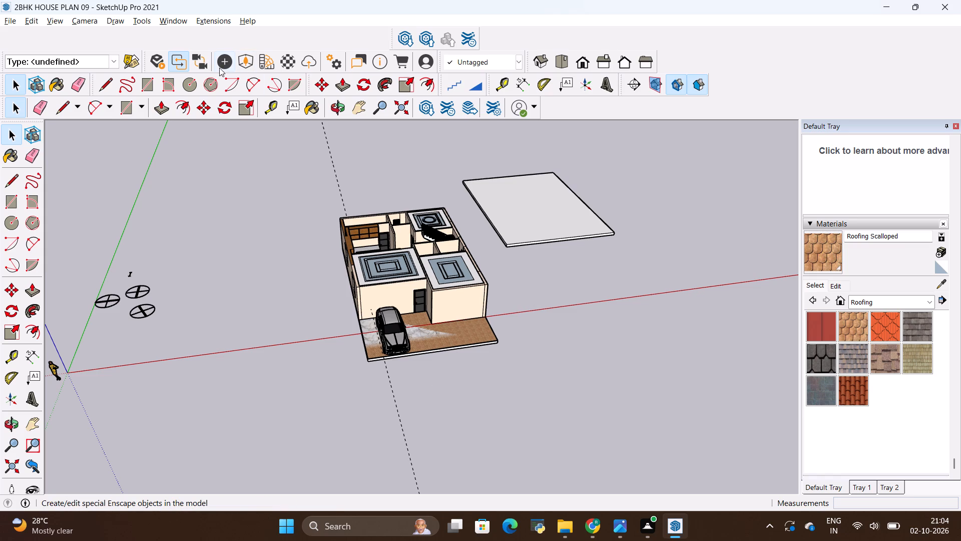
Draw a rectangle about 42' 5" by 12' 3" in front of the paved slab, starting from its bottom outer corner on the car side.
{"action": "left_click", "coordinate": [147, 91]}
{"action": "scroll", "coordinate": [349, 331], "scroll_direction": "up", "scroll_amount": 6}
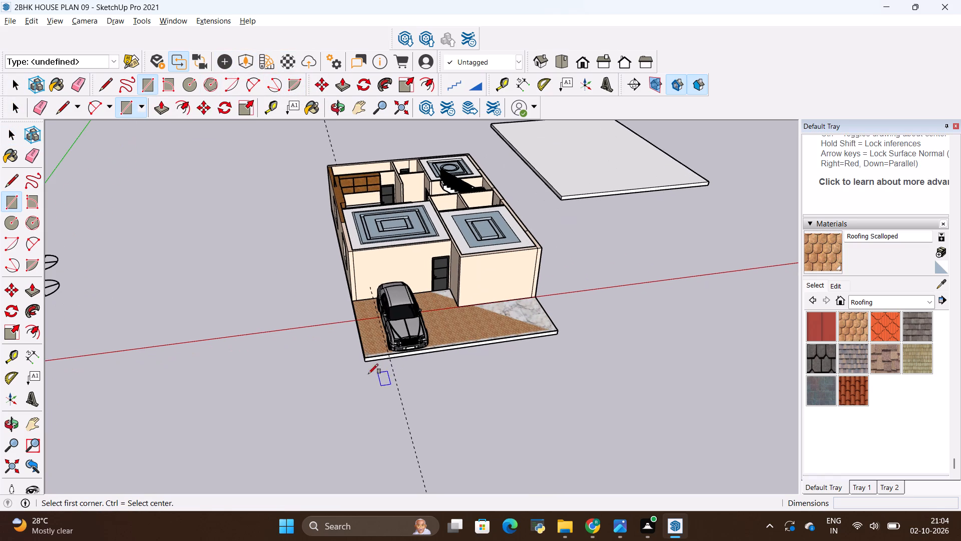
{"action": "scroll", "coordinate": [366, 365], "scroll_direction": "up", "scroll_amount": 9}
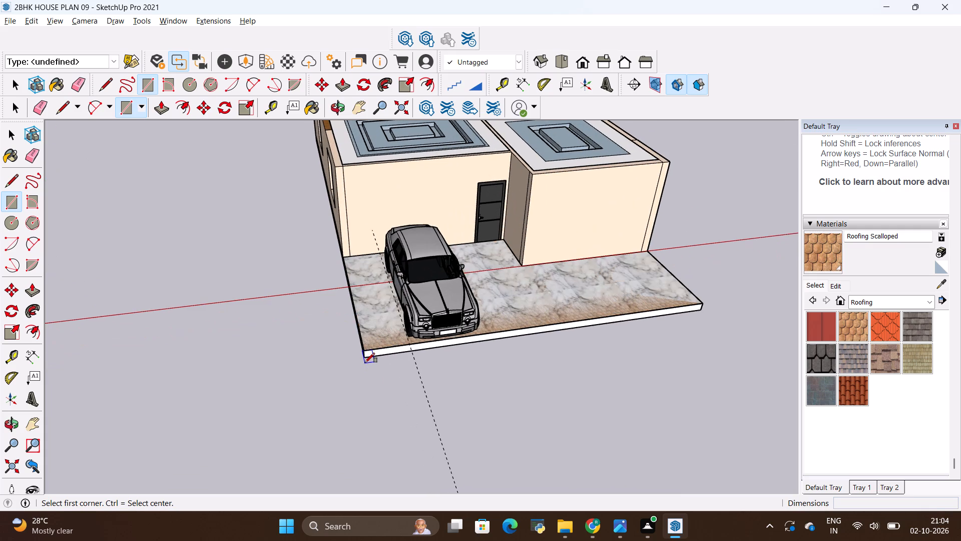
{"action": "left_click", "coordinate": [363, 360]}
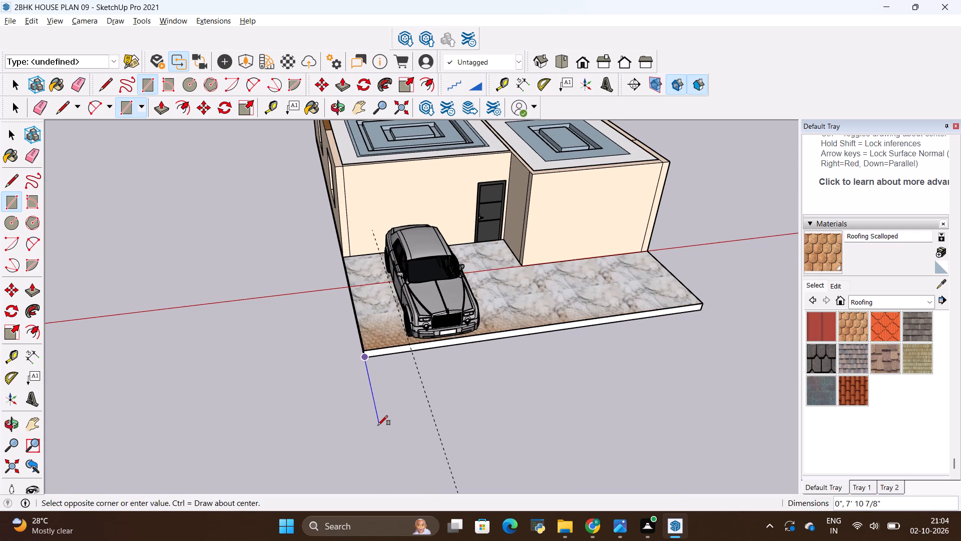
{"action": "scroll", "coordinate": [378, 421], "scroll_direction": "down", "scroll_amount": 4}
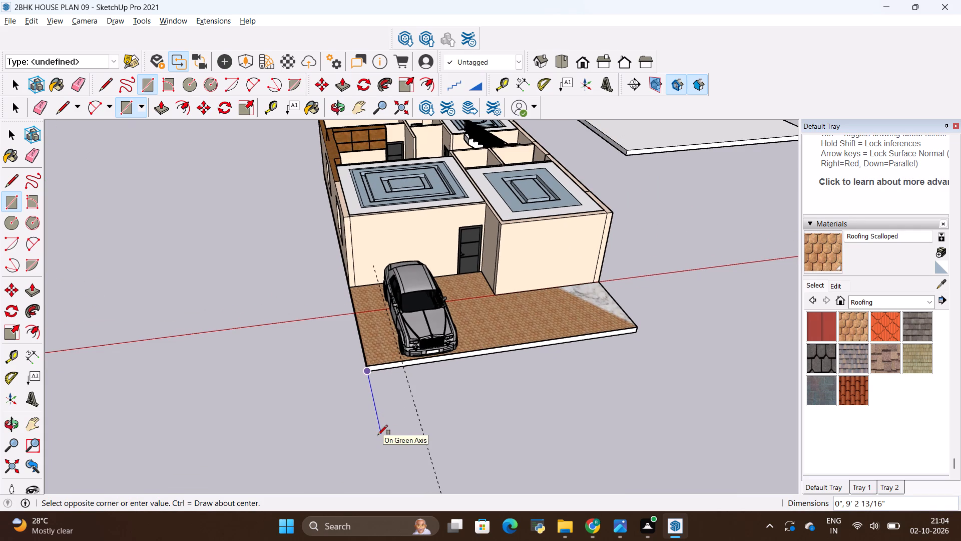
{"action": "scroll", "coordinate": [378, 435], "scroll_direction": "down", "scroll_amount": 4}
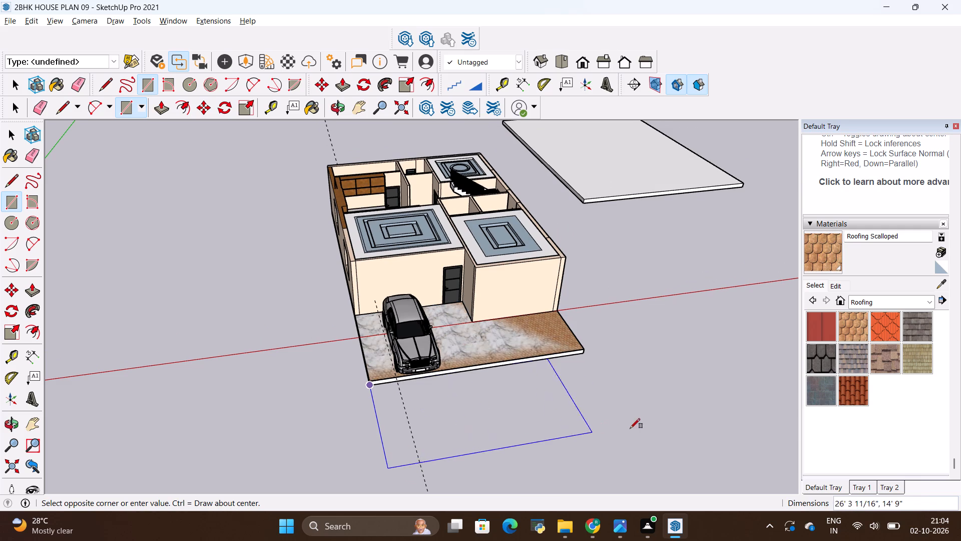
{"action": "scroll", "coordinate": [809, 412], "scroll_direction": "down", "scroll_amount": 4}
{"action": "scroll", "coordinate": [683, 414], "scroll_direction": "down", "scroll_amount": 3}
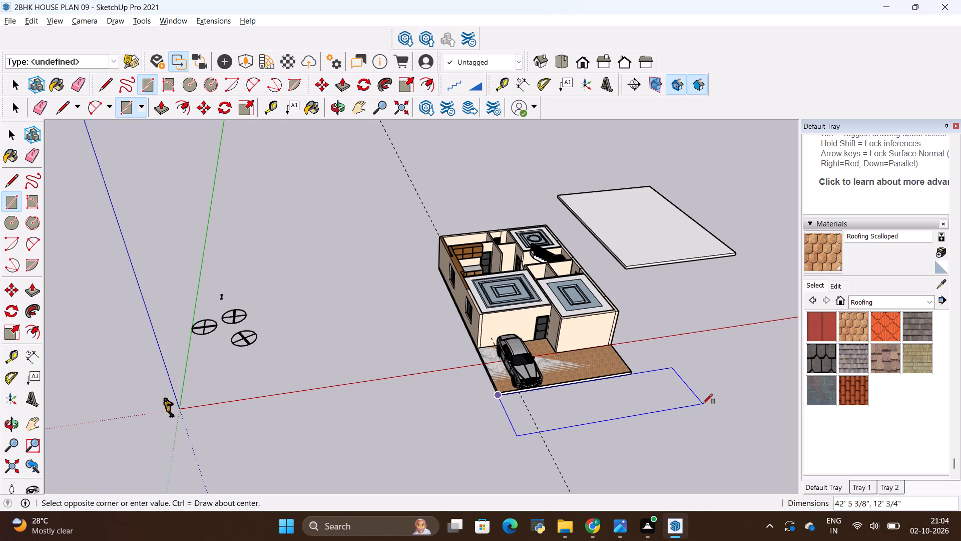
{"action": "left_click", "coordinate": [703, 404]}
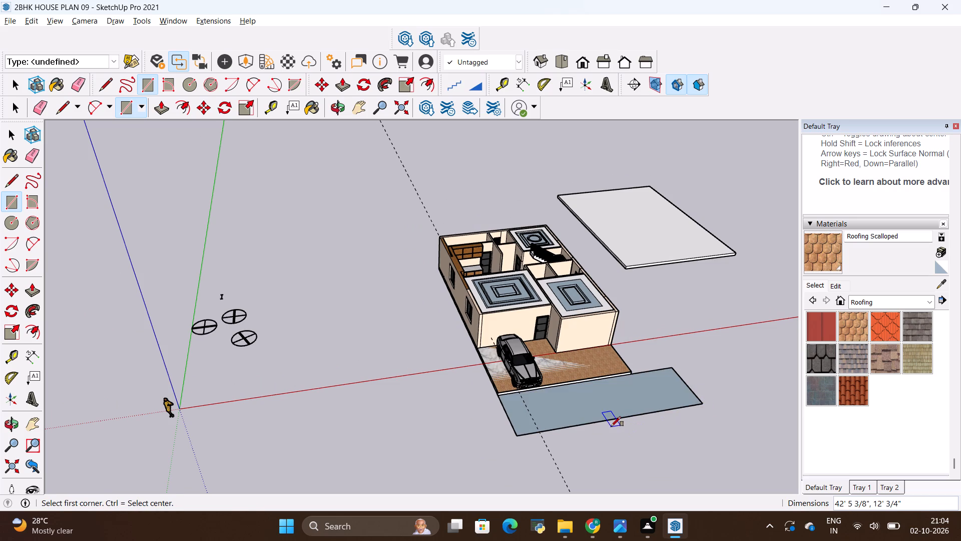
Push/Pull the new rectangle up 9" to the level of the paved front slab.
{"action": "key", "text": "p"}
{"action": "left_click", "coordinate": [609, 410]}
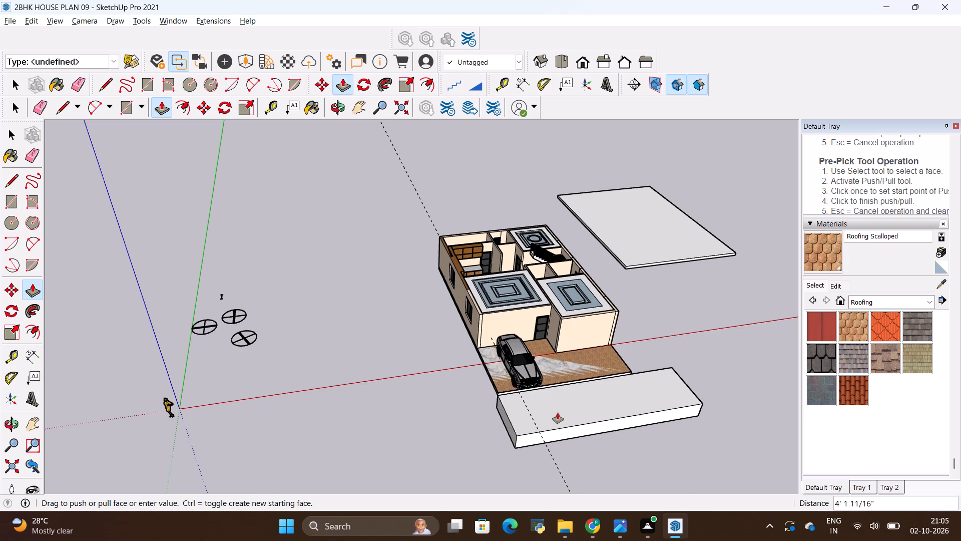
{"action": "key", "text": "Escape"}
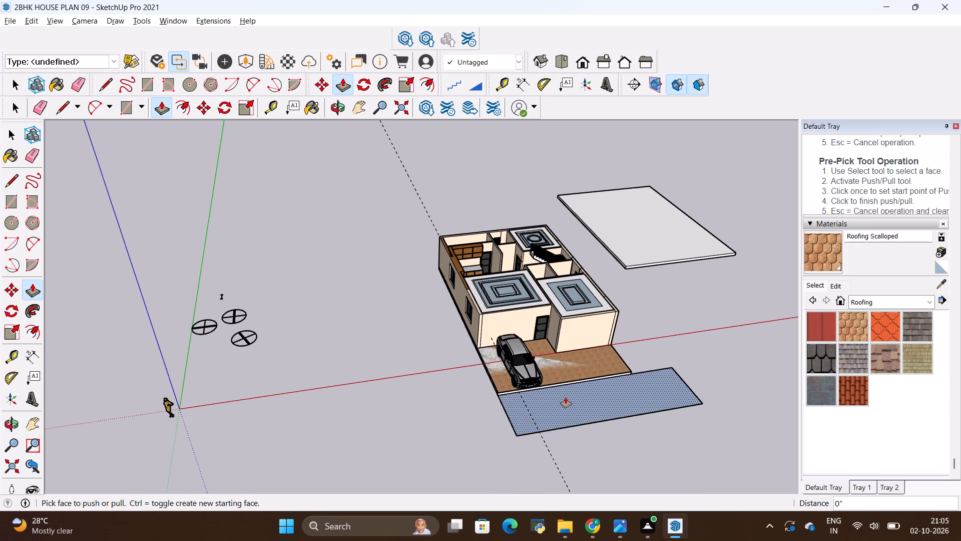
{"action": "left_click", "coordinate": [566, 397]}
{"action": "middle_click_drag", "start_coordinate": [547, 394], "coordinate": [606, 396]}
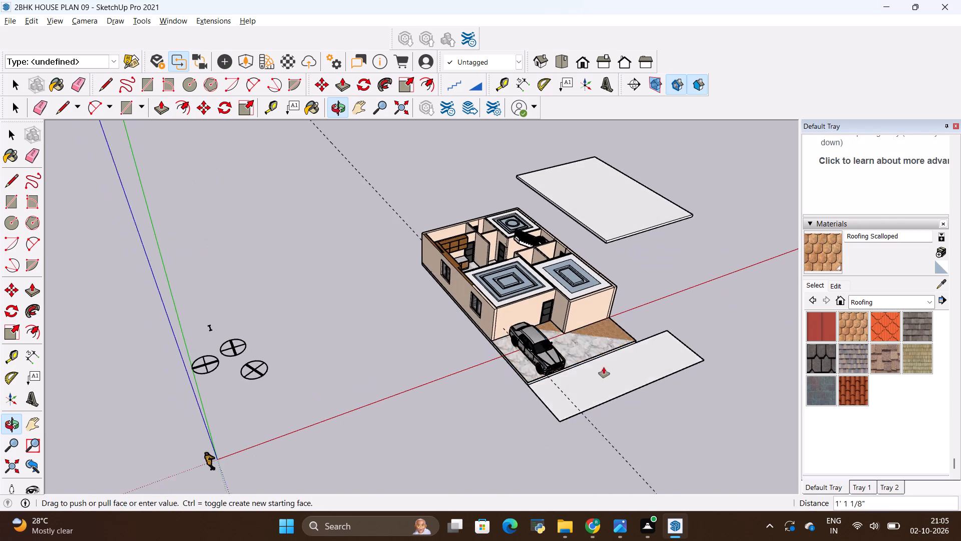
{"action": "left_click", "coordinate": [518, 356]}
{"action": "middle_click_drag", "start_coordinate": [580, 382], "coordinate": [457, 394]}
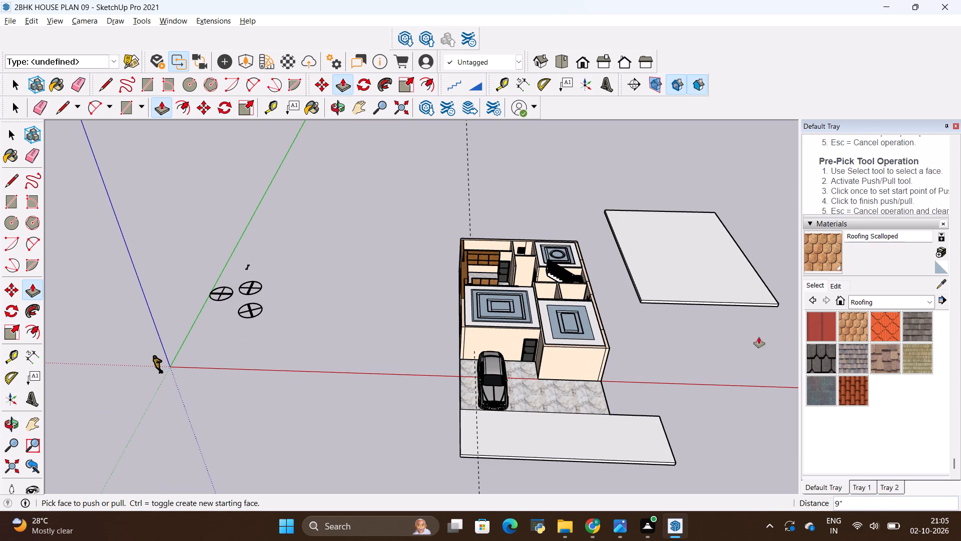
Paint the top of the new road strip with Blacktop New from the Asphalt and Concrete collection.
{"action": "left_click", "coordinate": [882, 299]}
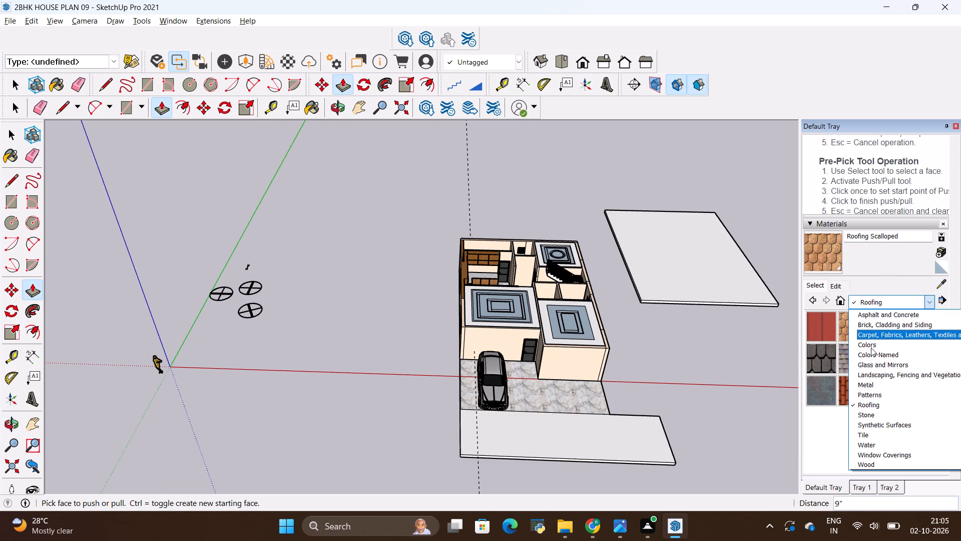
{"action": "left_click", "coordinate": [879, 333]}
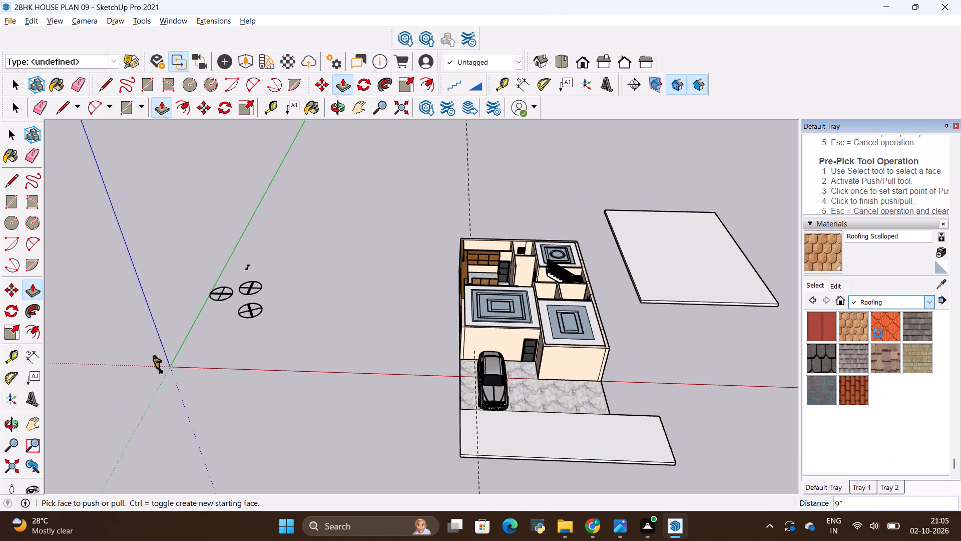
{"action": "scroll", "coordinate": [863, 401], "scroll_direction": "down", "scroll_amount": 4}
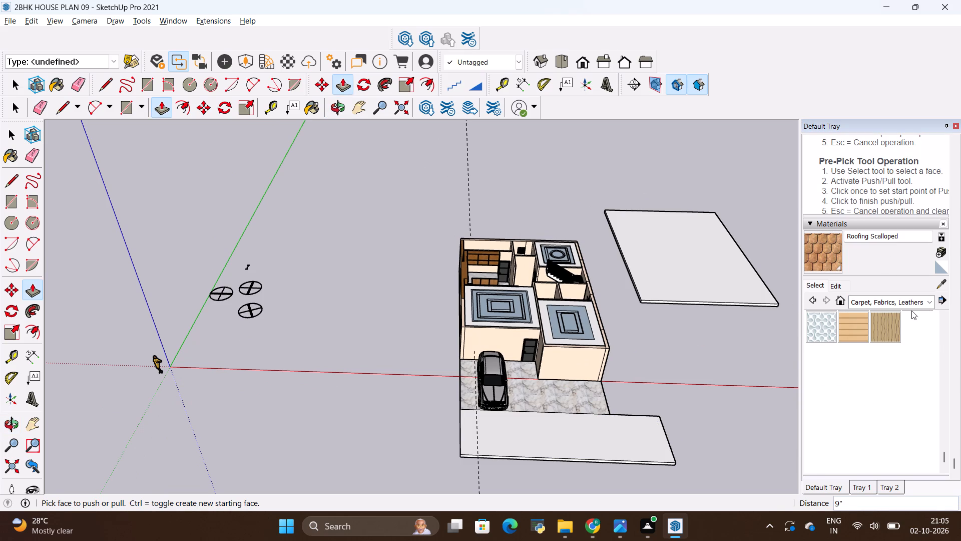
{"action": "left_click", "coordinate": [901, 303]}
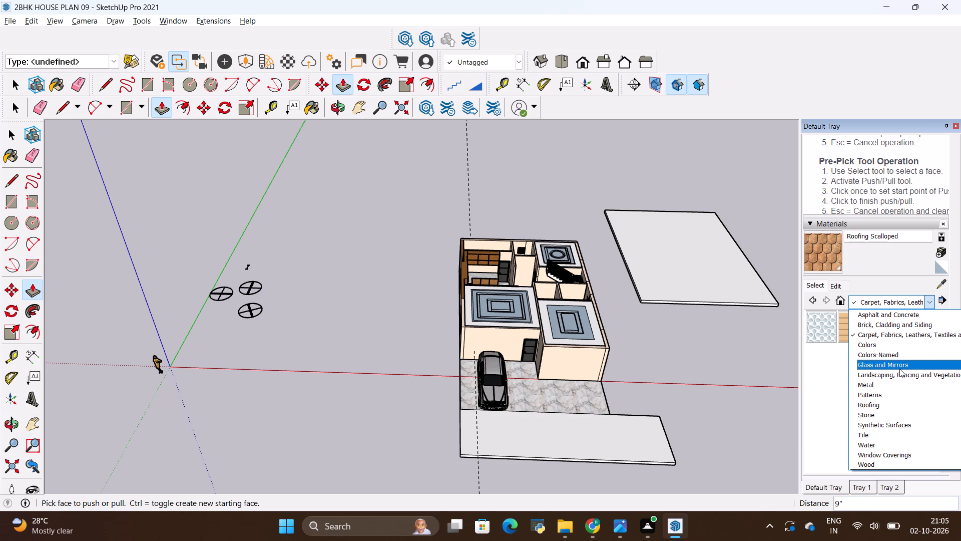
{"action": "left_click", "coordinate": [888, 313]}
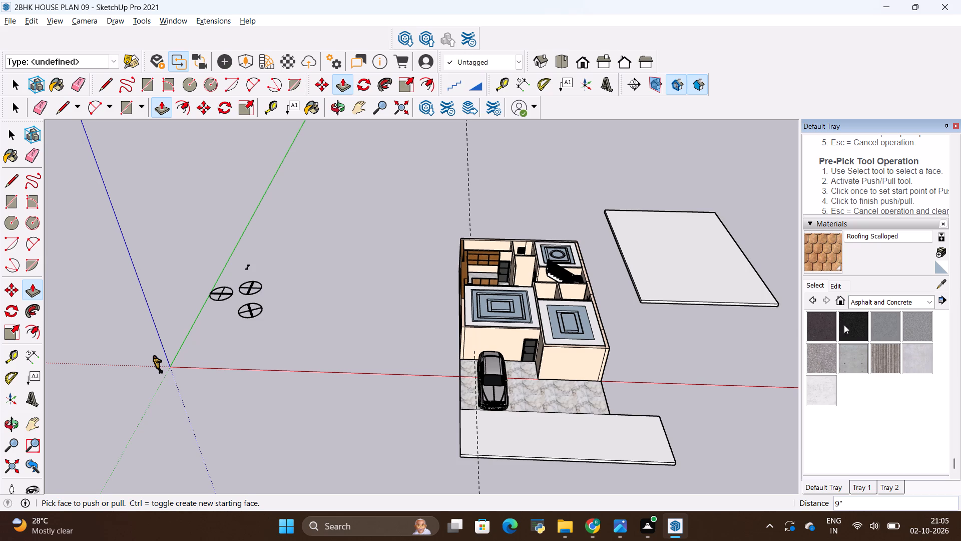
{"action": "left_click", "coordinate": [844, 325]}
{"action": "left_click", "coordinate": [628, 444]}
Paint the road strip's long front edge and the end edge farthest from the car with Blacktop New.
{"action": "scroll", "coordinate": [531, 486], "scroll_direction": "up", "scroll_amount": 3}
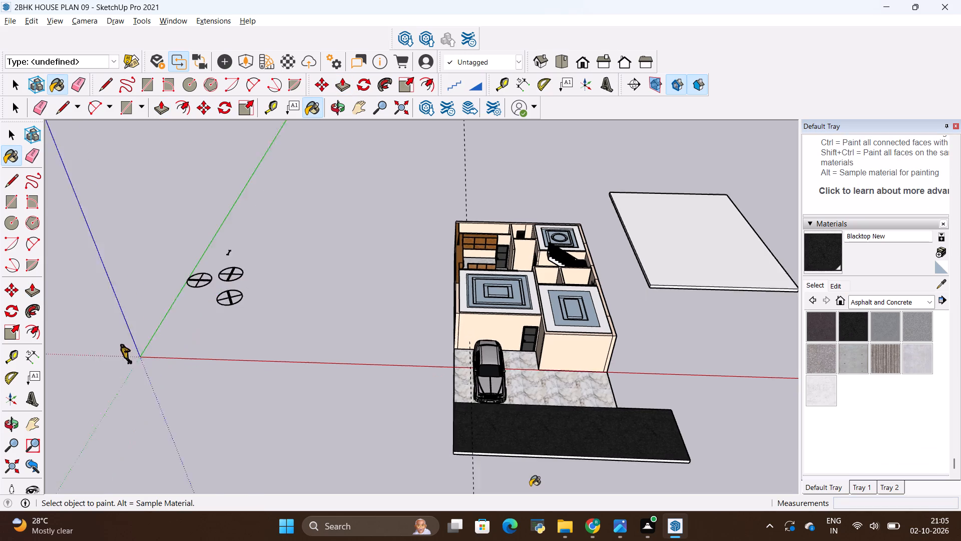
{"action": "scroll", "coordinate": [530, 486], "scroll_direction": "up", "scroll_amount": 16}
{"action": "scroll", "coordinate": [487, 449], "scroll_direction": "up", "scroll_amount": 10}
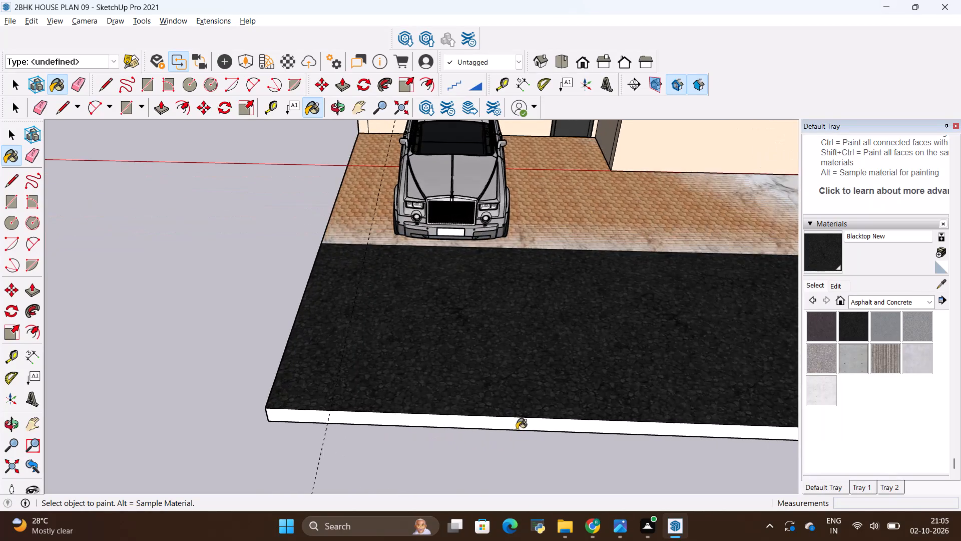
{"action": "scroll", "coordinate": [517, 429], "scroll_direction": "up", "scroll_amount": 6}
{"action": "left_click", "coordinate": [526, 423]}
{"action": "scroll", "coordinate": [440, 426], "scroll_direction": "down", "scroll_amount": 14}
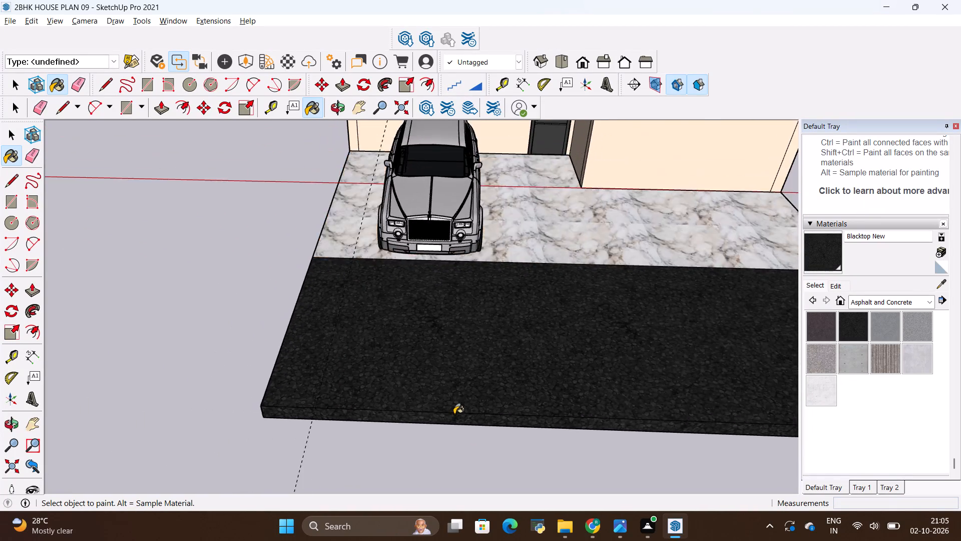
{"action": "scroll", "coordinate": [454, 414], "scroll_direction": "down", "scroll_amount": 10}
{"action": "middle_click_drag", "start_coordinate": [613, 418], "coordinate": [393, 350]}
{"action": "scroll", "coordinate": [613, 418], "scroll_direction": "down", "scroll_amount": 1}
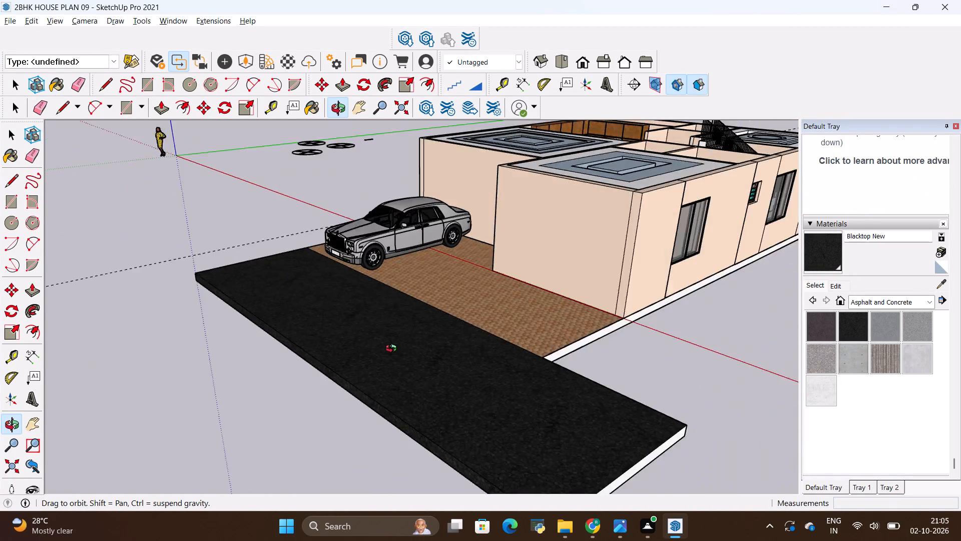
{"action": "middle_click_drag", "start_coordinate": [393, 350], "coordinate": [368, 308]}
{"action": "scroll", "coordinate": [379, 284], "scroll_direction": "up", "scroll_amount": 3}
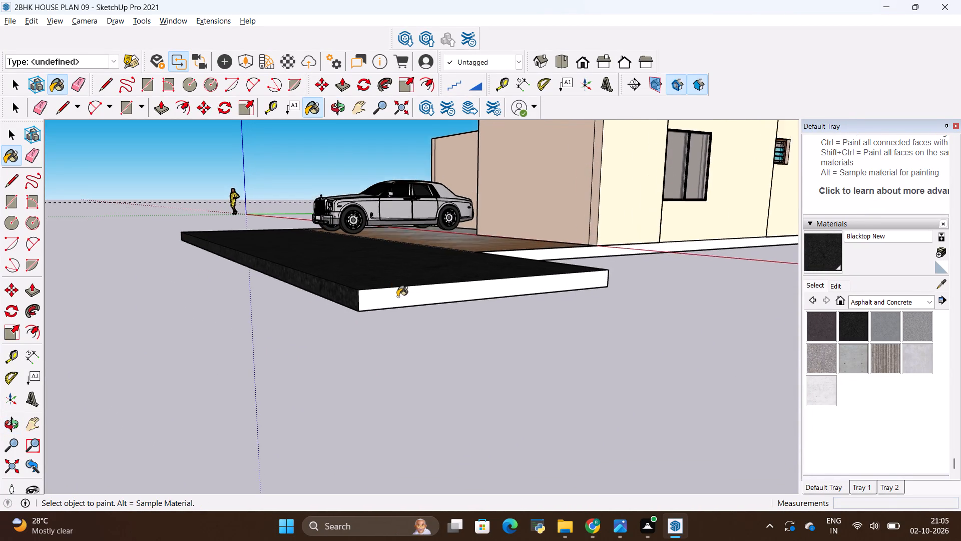
{"action": "left_click", "coordinate": [403, 301]}
{"action": "scroll", "coordinate": [297, 292], "scroll_direction": "down", "scroll_amount": 1}
{"action": "middle_click_drag", "start_coordinate": [301, 296], "coordinate": [586, 415]}
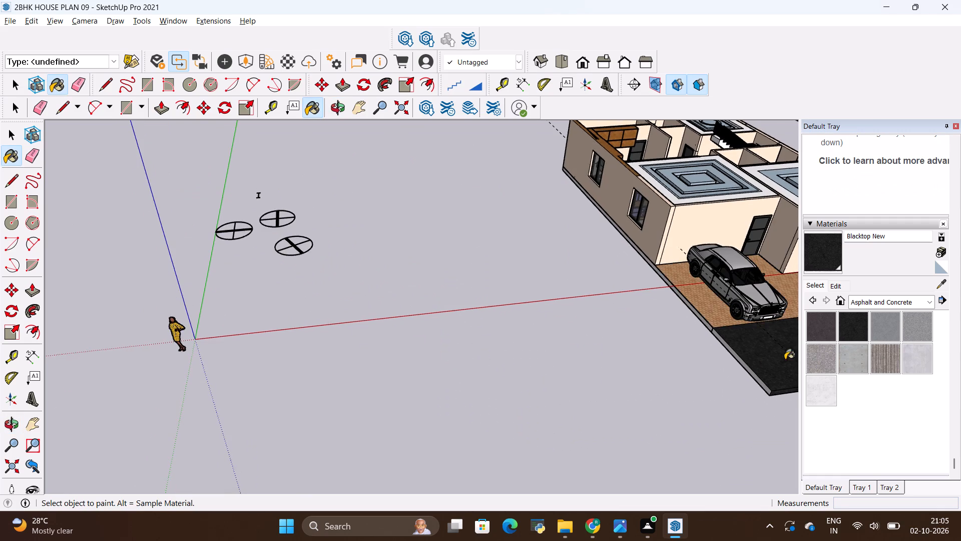
Paint the road strip's end edge on the car side with Blacktop New.
{"action": "scroll", "coordinate": [761, 383], "scroll_direction": "up", "scroll_amount": 13}
{"action": "left_click", "coordinate": [758, 389]}
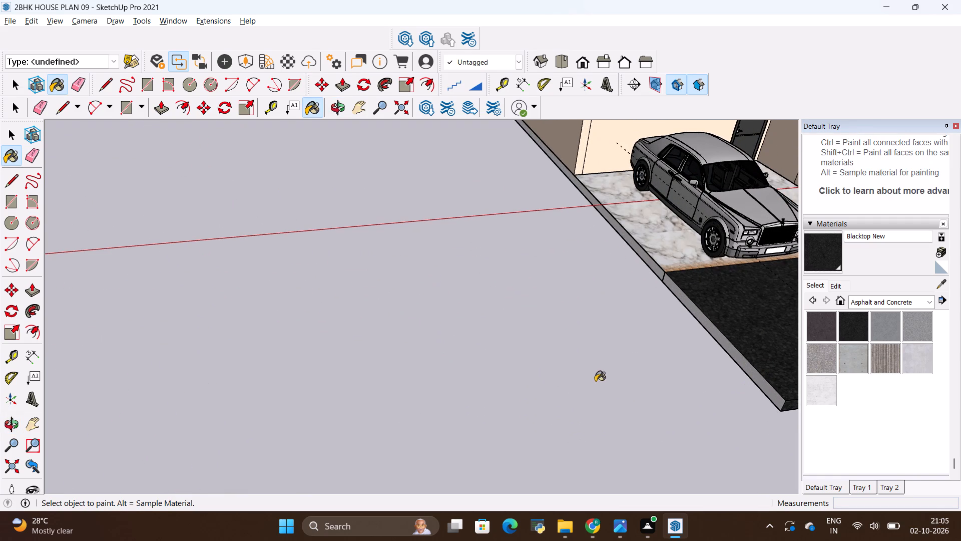
{"action": "scroll", "coordinate": [729, 363], "scroll_direction": "up", "scroll_amount": 7}
{"action": "left_click", "coordinate": [738, 355]}
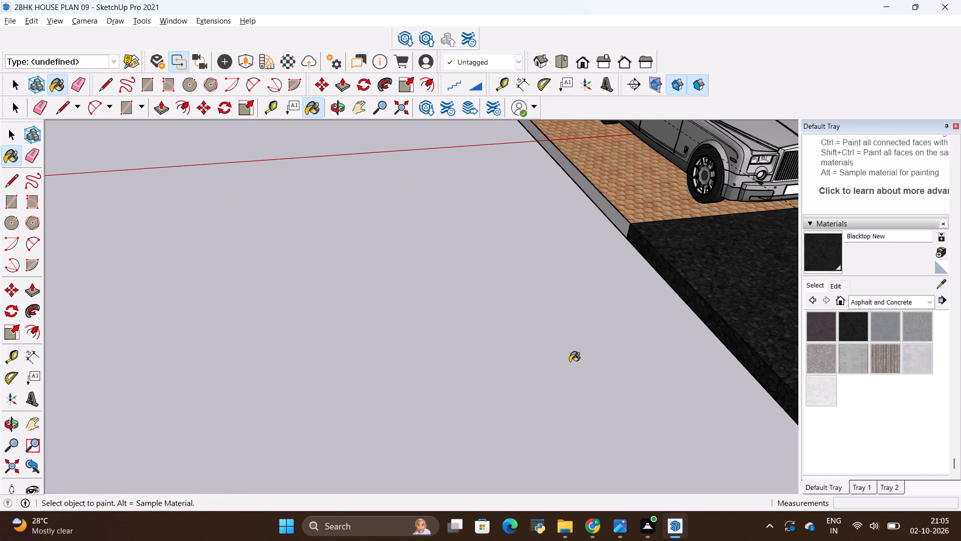
{"action": "key", "text": "space"}
{"action": "left_click", "coordinate": [568, 362]}
Examine the road strip, paved slab and front of the house from several angles.
{"action": "scroll", "coordinate": [437, 330], "scroll_direction": "down", "scroll_amount": 20}
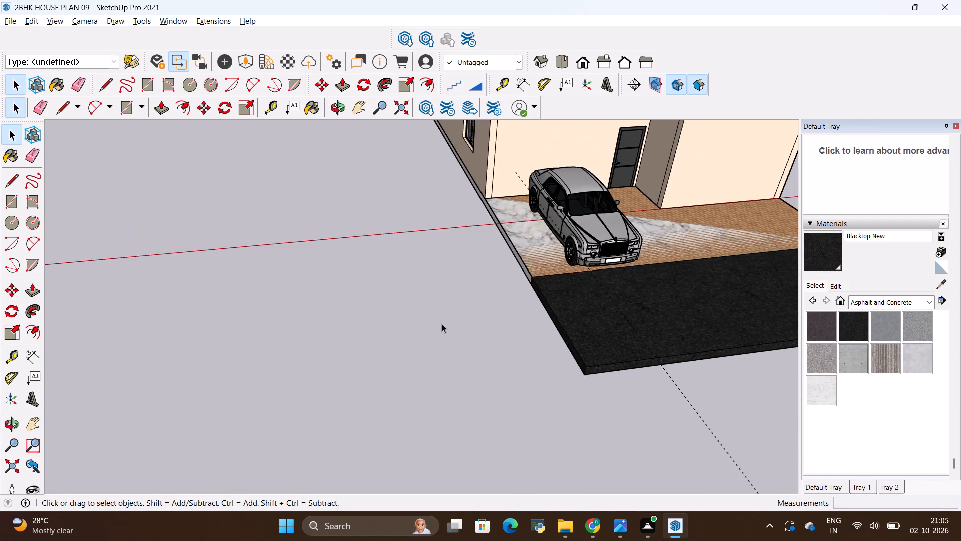
{"action": "scroll", "coordinate": [442, 324], "scroll_direction": "down", "scroll_amount": 17}
{"action": "middle_click_drag", "start_coordinate": [563, 304], "coordinate": [468, 353]}
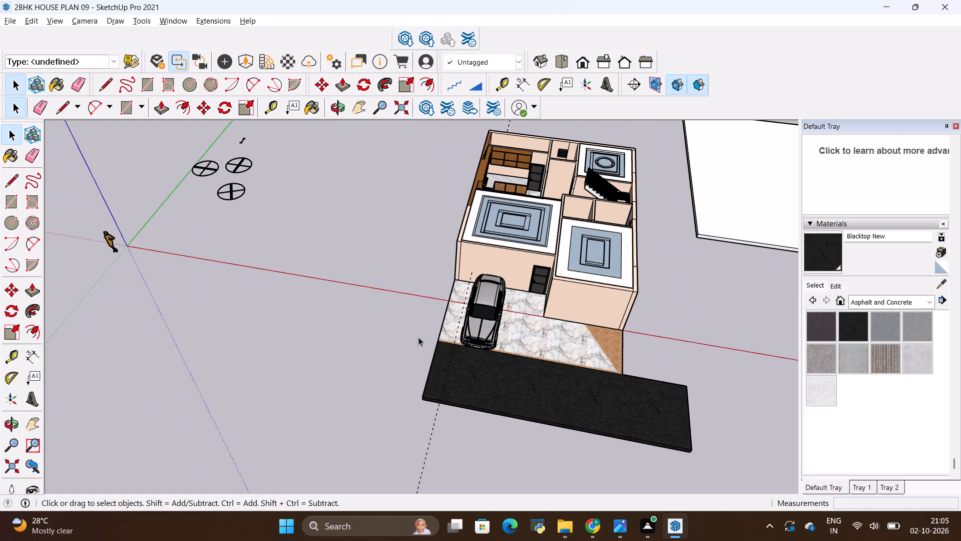
{"action": "scroll", "coordinate": [349, 321], "scroll_direction": "down", "scroll_amount": 4}
{"action": "scroll", "coordinate": [446, 359], "scroll_direction": "up", "scroll_amount": 4}
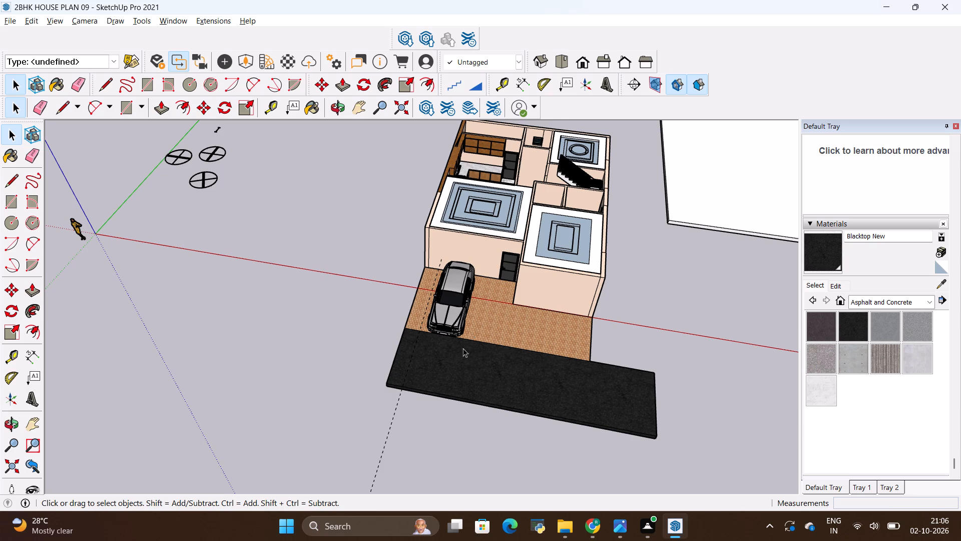
{"action": "scroll", "coordinate": [354, 346], "scroll_direction": "down", "scroll_amount": 5}
{"action": "middle_click_drag", "start_coordinate": [343, 322], "coordinate": [537, 357]}
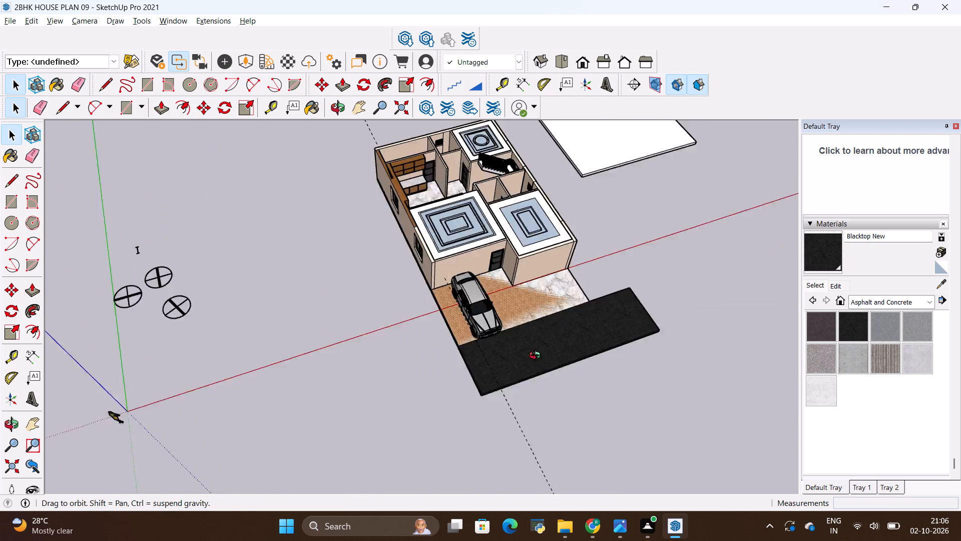
{"action": "middle_click_drag", "start_coordinate": [537, 357], "coordinate": [328, 313]}
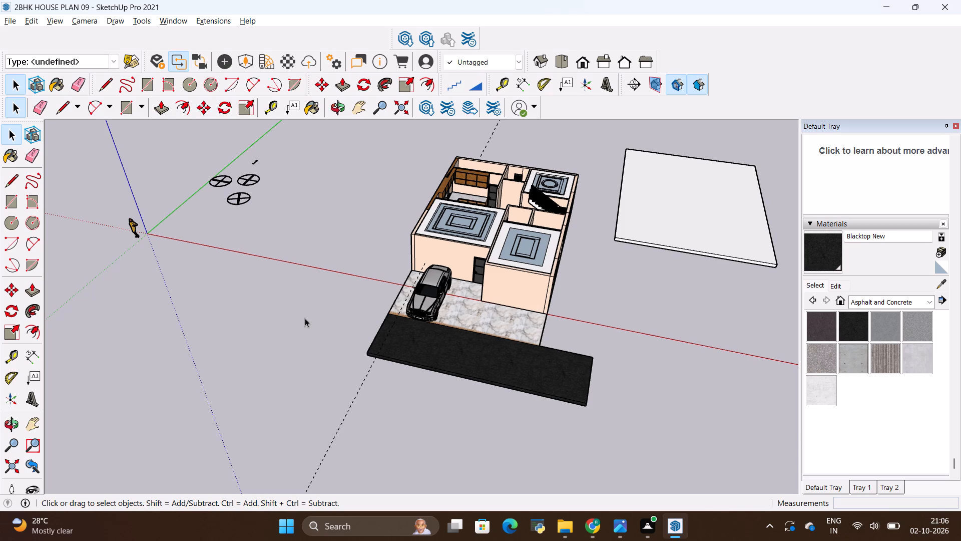
{"action": "scroll", "coordinate": [465, 296], "scroll_direction": "up", "scroll_amount": 8}
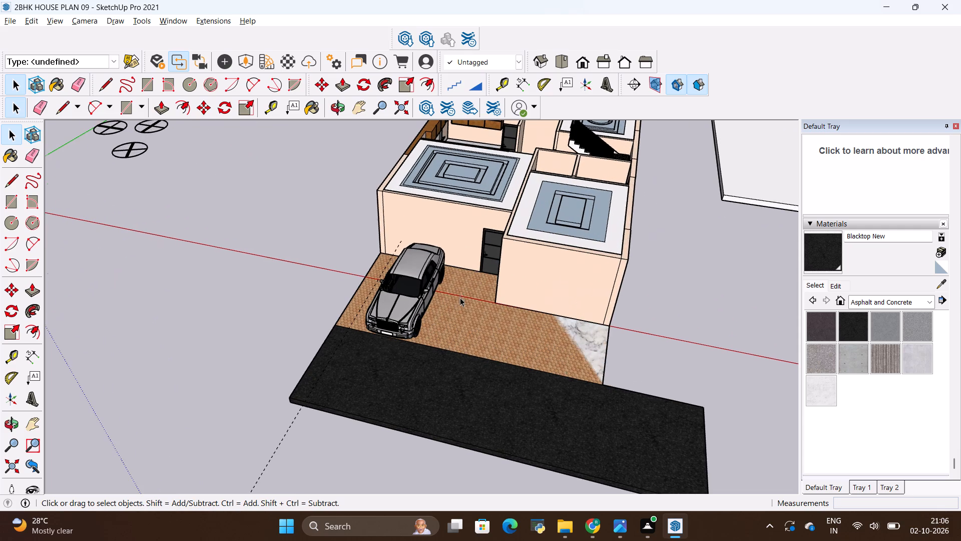
{"action": "middle_click_drag", "start_coordinate": [478, 352], "coordinate": [507, 343]}
{"action": "scroll", "coordinate": [465, 228], "scroll_direction": "up", "scroll_amount": 3}
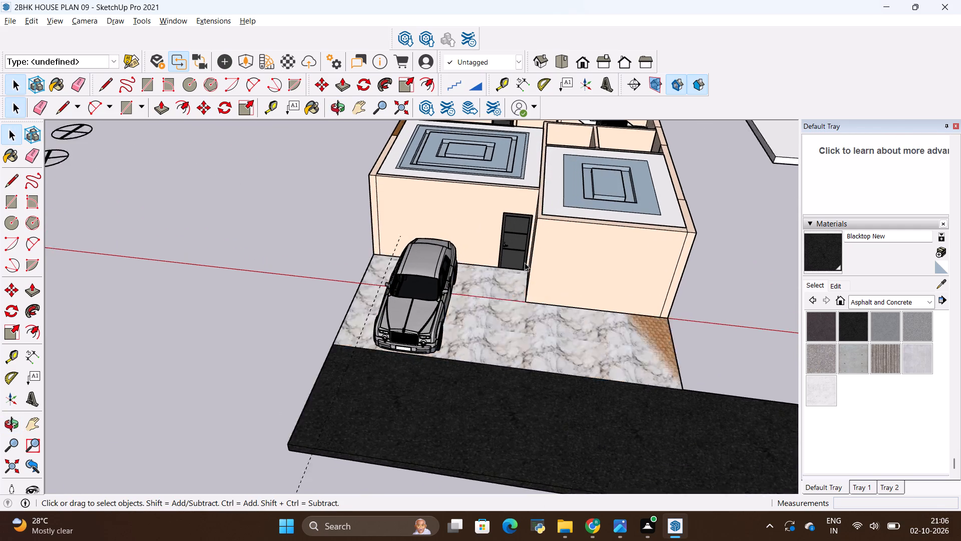
Import the SKT_Nearly+Natural+5'+Kentia+Palm+Silk+Tree model from the ALL 3D WAREHOUSE ITEMS folder.
{"action": "left_click", "coordinate": [7, 19]}
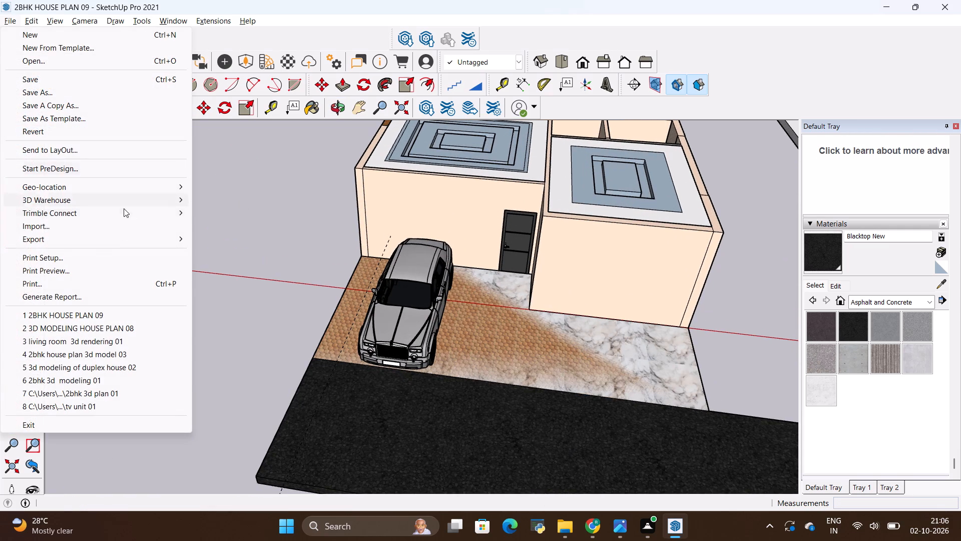
{"action": "left_click", "coordinate": [56, 230]}
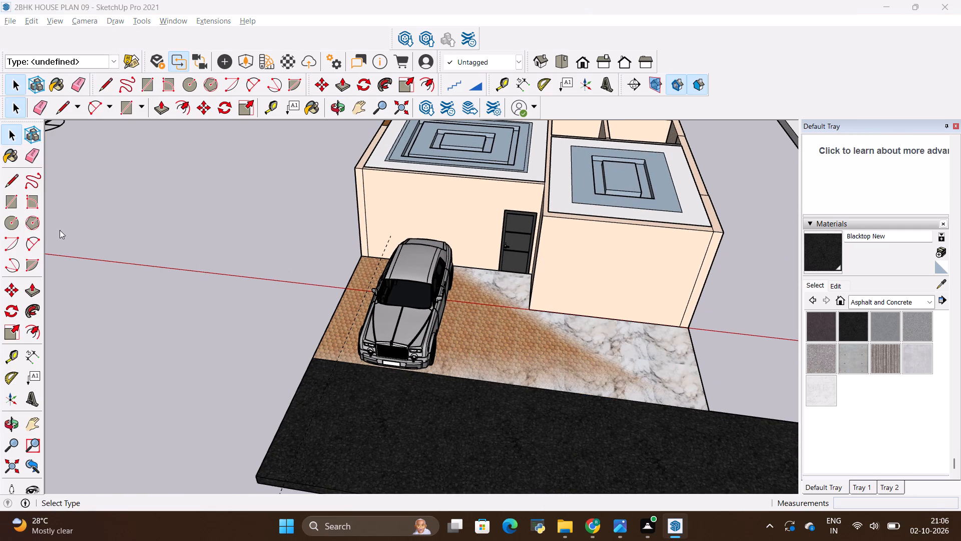
{"action": "scroll", "coordinate": [498, 184], "scroll_direction": "down", "scroll_amount": 3}
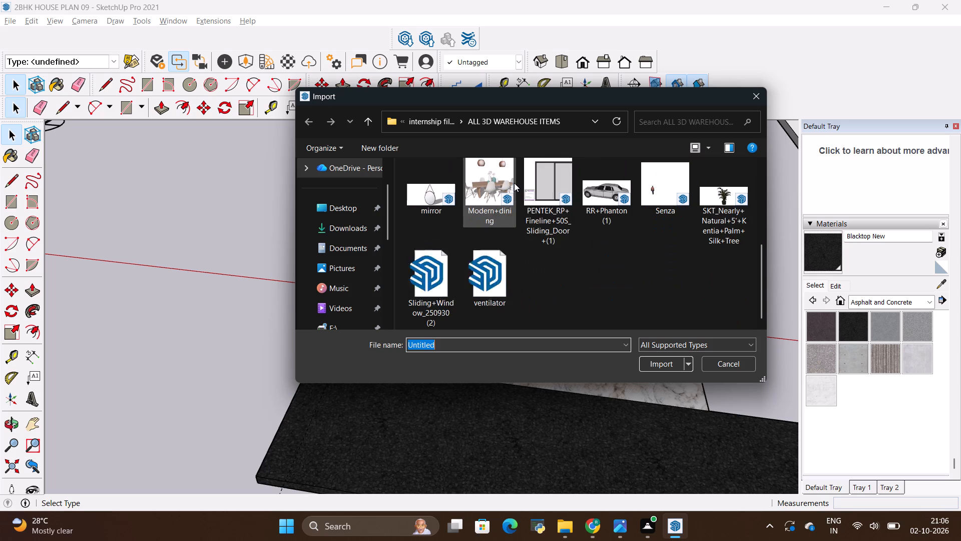
{"action": "scroll", "coordinate": [514, 183], "scroll_direction": "down", "scroll_amount": 1}
{"action": "scroll", "coordinate": [596, 225], "scroll_direction": "down", "scroll_amount": 7}
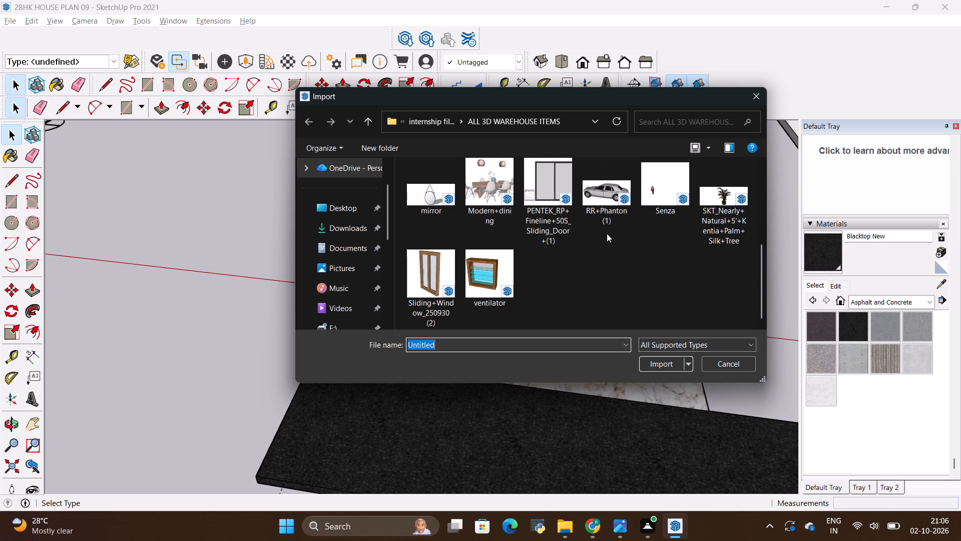
{"action": "scroll", "coordinate": [609, 228], "scroll_direction": "up", "scroll_amount": 4}
{"action": "scroll", "coordinate": [618, 225], "scroll_direction": "down", "scroll_amount": 5}
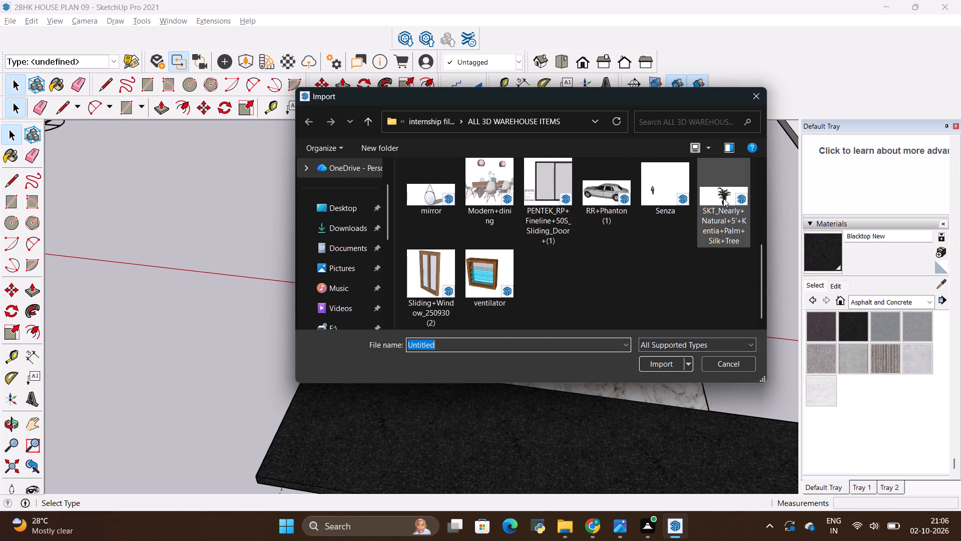
{"action": "left_click", "coordinate": [723, 198]}
{"action": "left_click", "coordinate": [667, 361]}
{"action": "scroll", "coordinate": [515, 343], "scroll_direction": "down", "scroll_amount": 4}
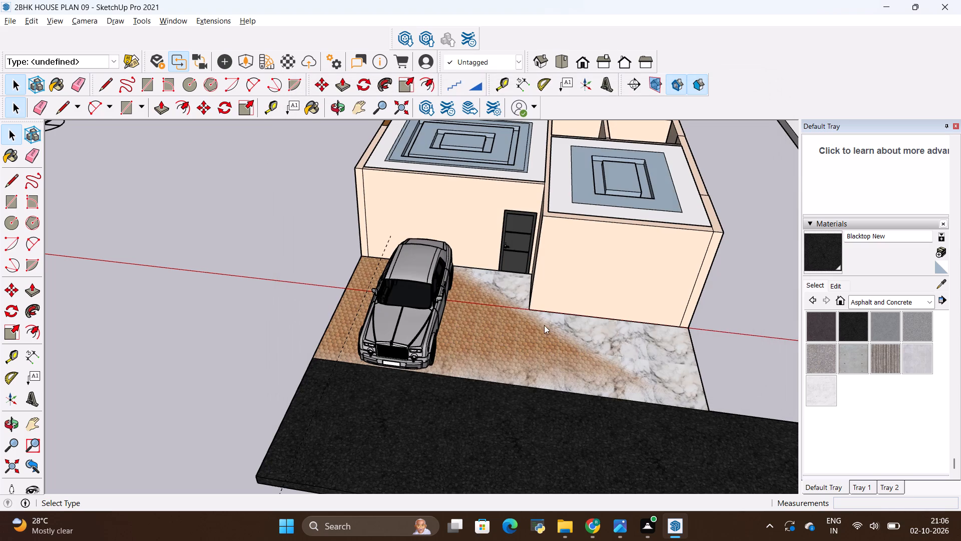
{"action": "scroll", "coordinate": [544, 325], "scroll_direction": "up", "scroll_amount": 8}
{"action": "left_click", "coordinate": [569, 308]}
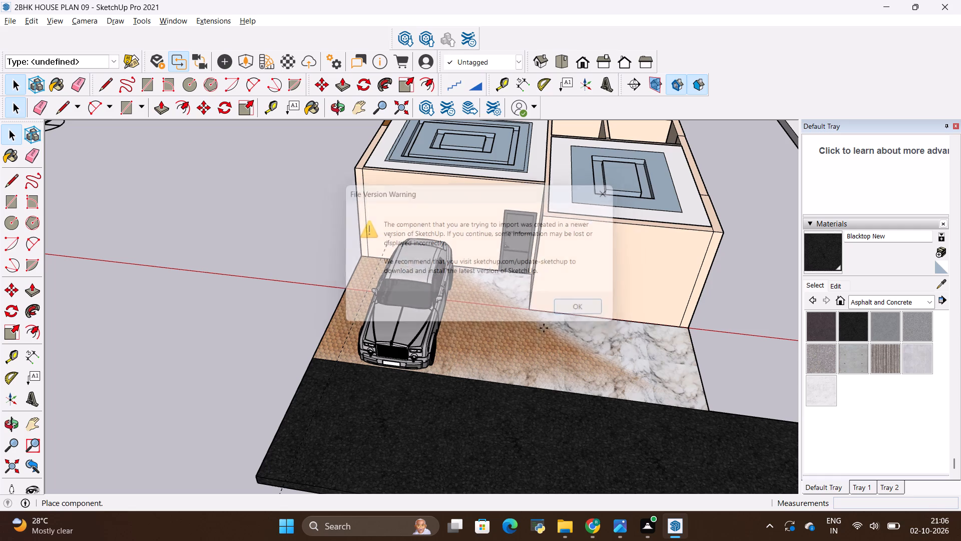
Place the potted palm on the paved slab in front of the projecting room, beside the entrance door.
{"action": "scroll", "coordinate": [529, 358], "scroll_direction": "up", "scroll_amount": 5}
{"action": "middle_click_drag", "start_coordinate": [523, 342], "coordinate": [545, 320]}
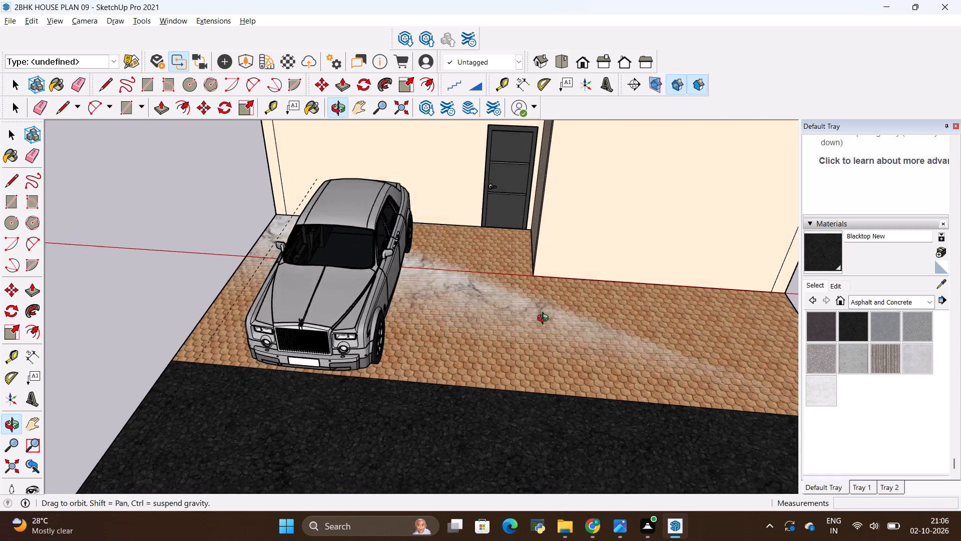
{"action": "middle_click_drag", "start_coordinate": [545, 320], "coordinate": [573, 296]}
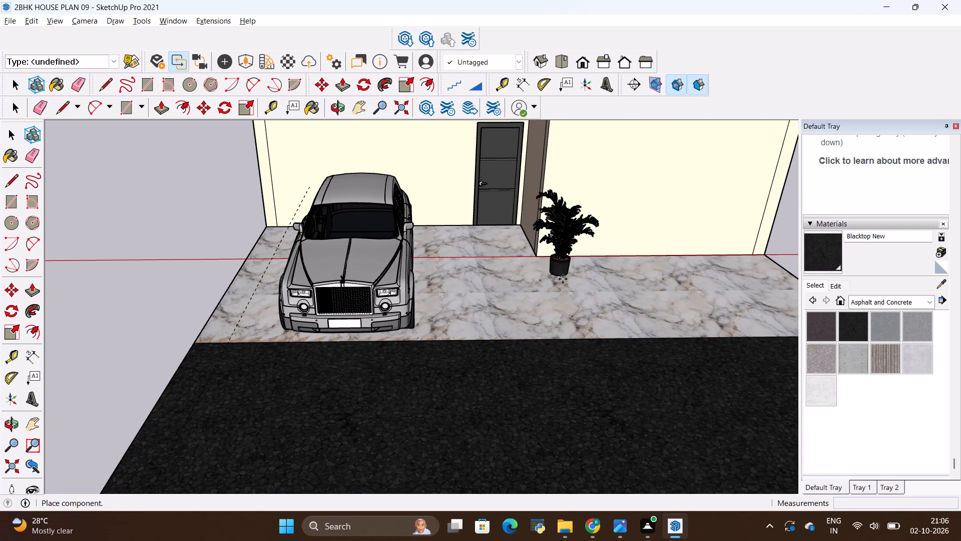
{"action": "left_click", "coordinate": [567, 283]}
Move the potted palm about 1' 9" across the paved slab by its bounding-box corner.
{"action": "middle_click_drag", "start_coordinate": [560, 298], "coordinate": [484, 326]}
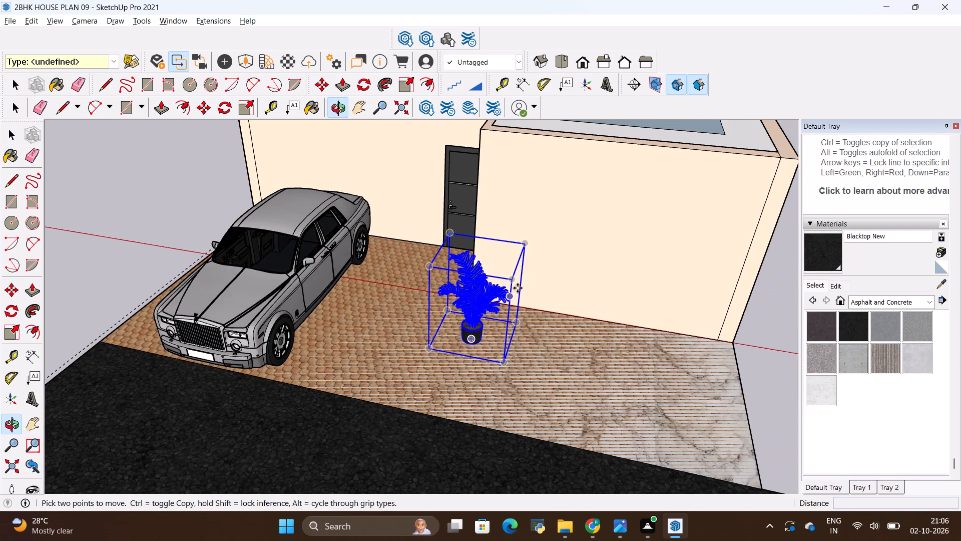
{"action": "left_click", "coordinate": [515, 281]}
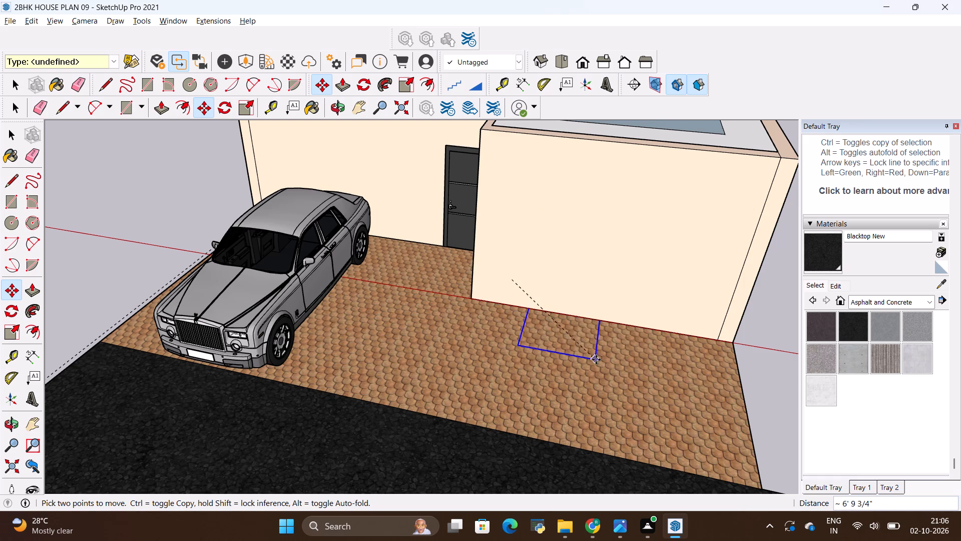
{"action": "middle_click_drag", "start_coordinate": [521, 339], "coordinate": [716, 334]}
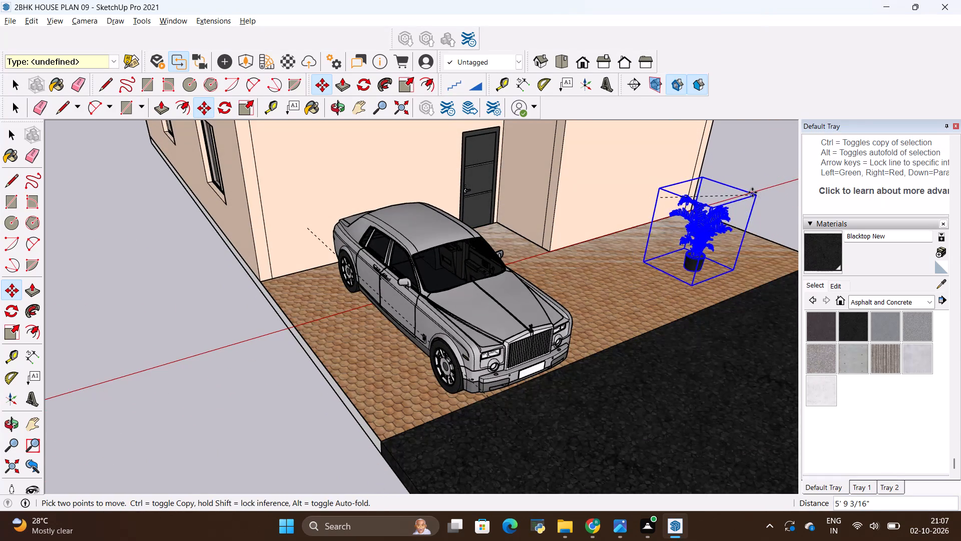
{"action": "left_click", "coordinate": [680, 188]}
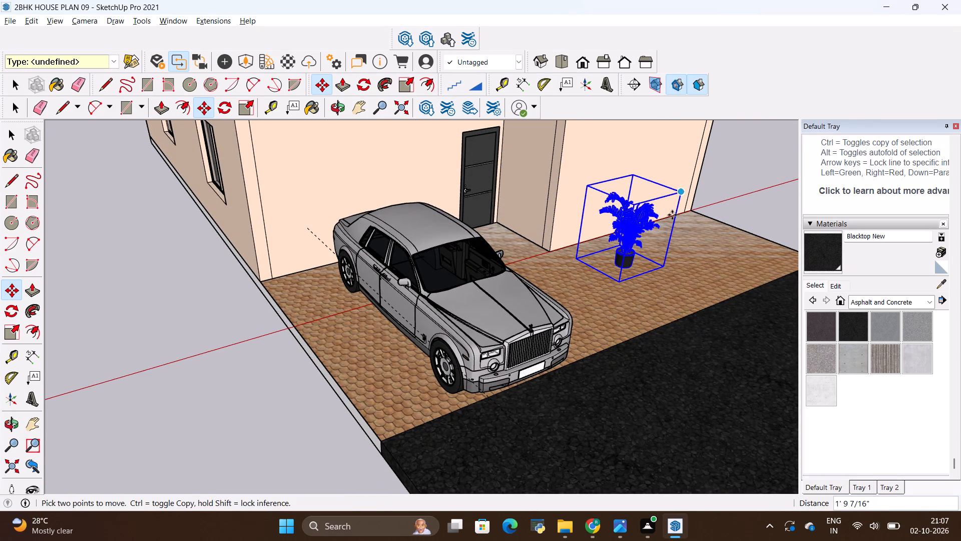
Scale the potted palm up uniformly by a factor of about 1.29.
{"action": "key", "text": "s"}
{"action": "left_click", "coordinate": [677, 195]}
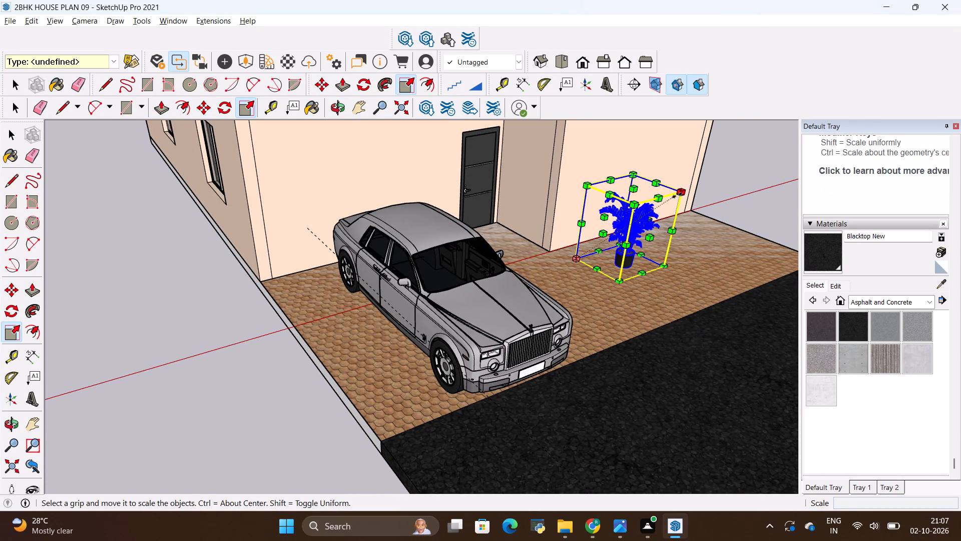
{"action": "left_click", "coordinate": [722, 181]}
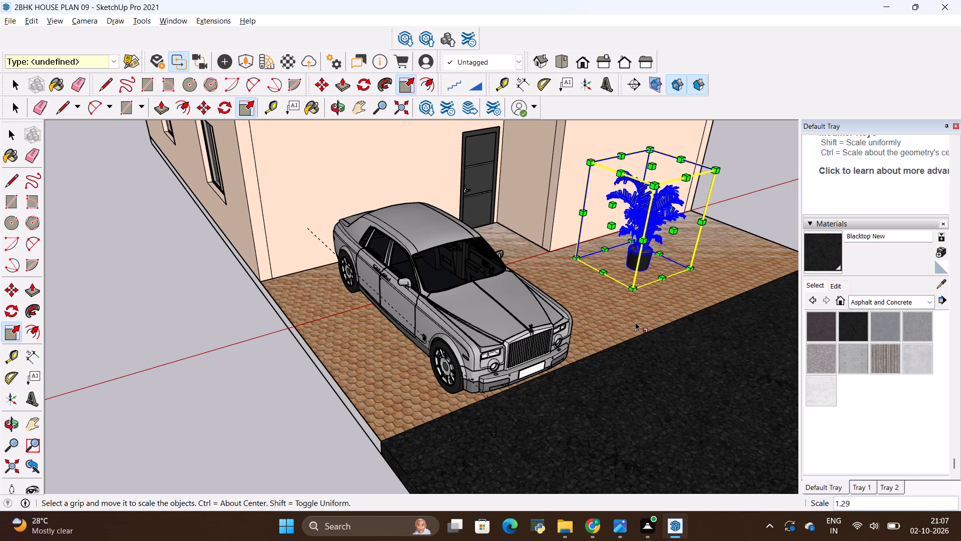
Move the enlarged palm about 2' across the paved slab toward the car.
{"action": "key", "text": "m"}
{"action": "left_click", "coordinate": [640, 278]}
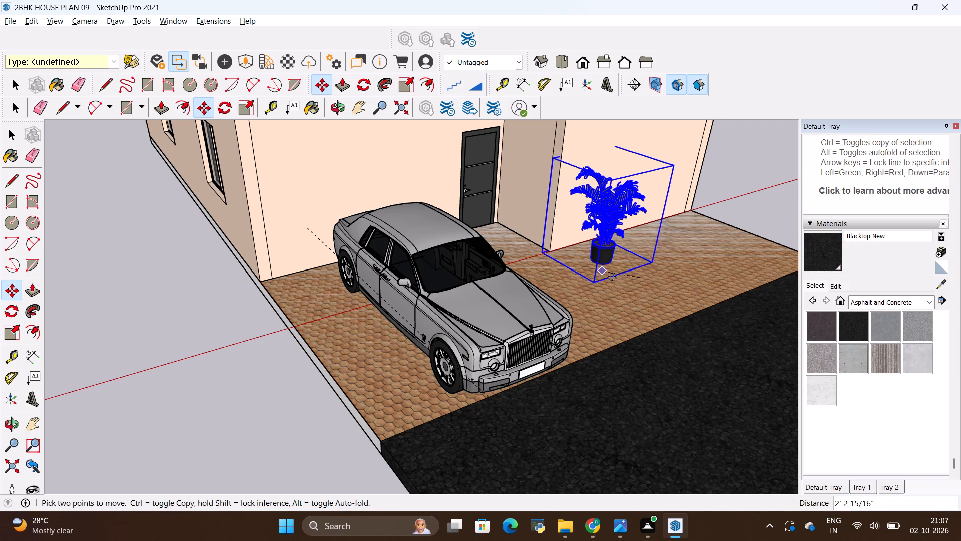
{"action": "left_click", "coordinate": [615, 279]}
{"action": "scroll", "coordinate": [585, 370], "scroll_direction": "down", "scroll_amount": 4}
{"action": "key", "text": "space"}
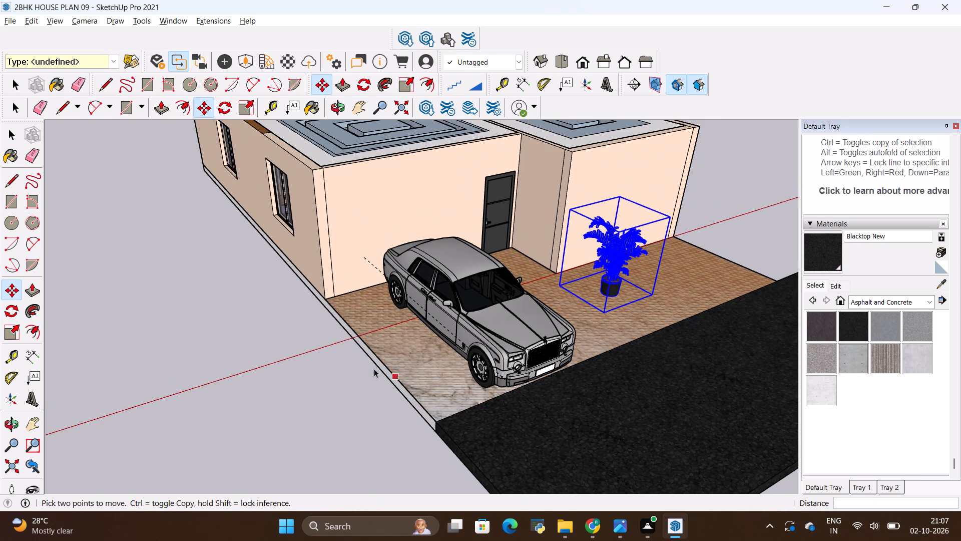
{"action": "left_click", "coordinate": [279, 353]}
Move the palm about 1' 4" closer to the projecting room's front wall, using its bottom bounding-box corner.
{"action": "middle_click_drag", "start_coordinate": [465, 334], "coordinate": [333, 360]}
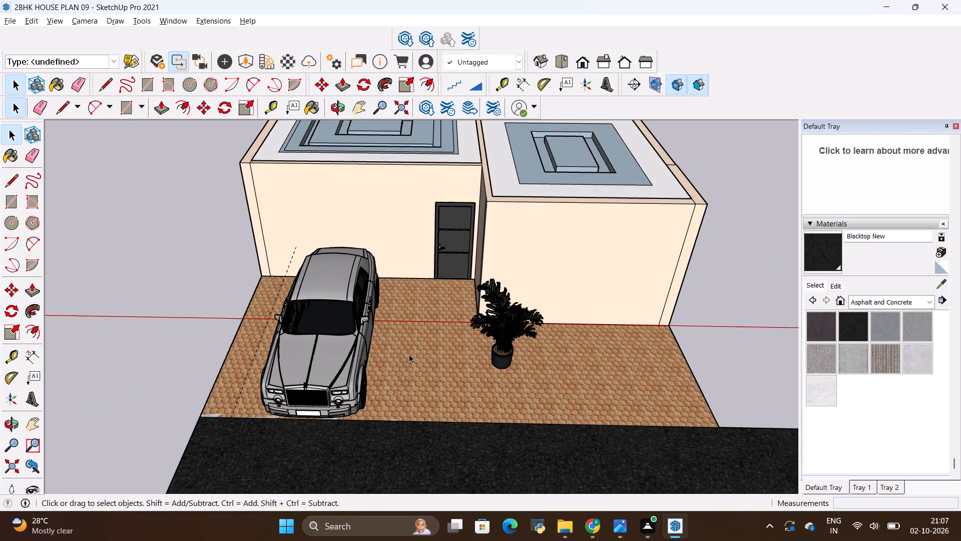
{"action": "scroll", "coordinate": [410, 354], "scroll_direction": "down", "scroll_amount": 3}
{"action": "scroll", "coordinate": [484, 368], "scroll_direction": "up", "scroll_amount": 3}
{"action": "left_click", "coordinate": [480, 358]}
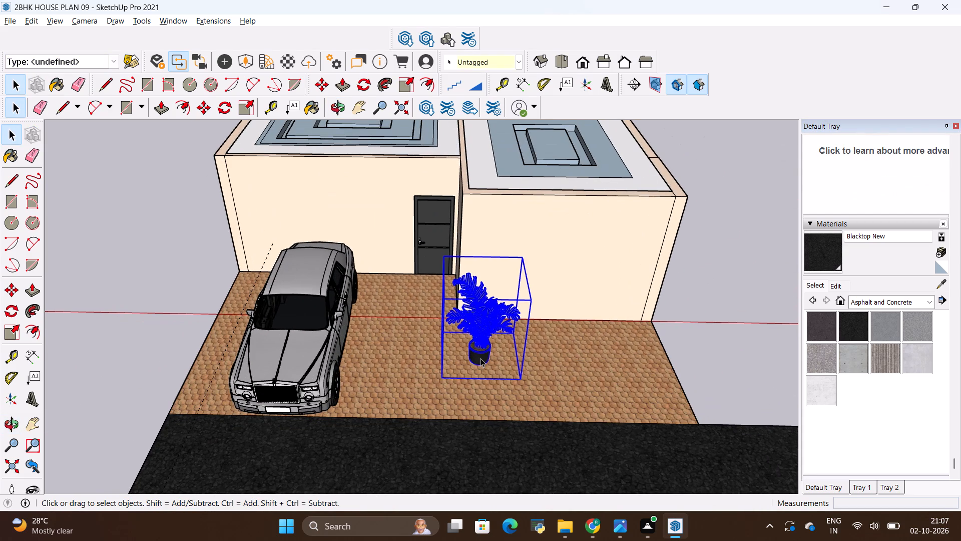
{"action": "key", "text": "m"}
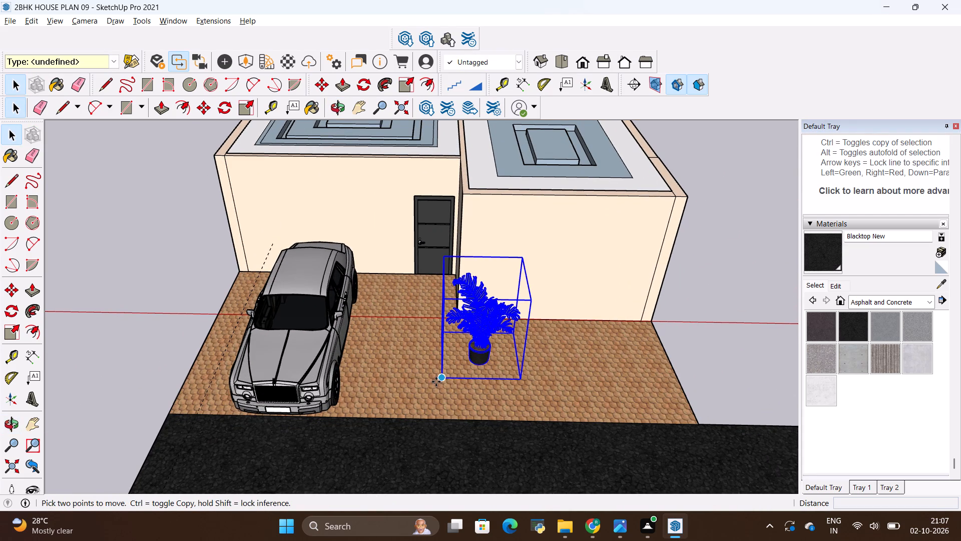
{"action": "left_click", "coordinate": [438, 380]}
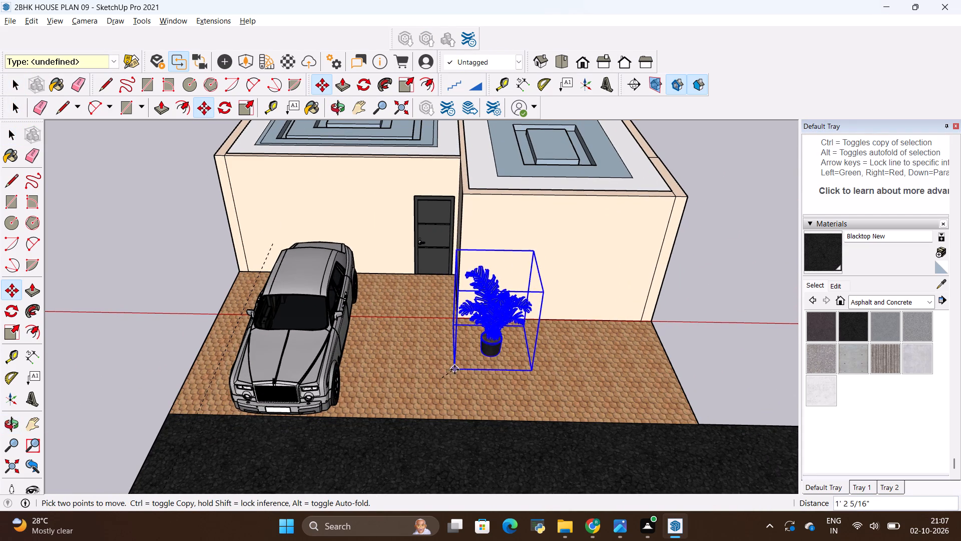
{"action": "left_click", "coordinate": [457, 370]}
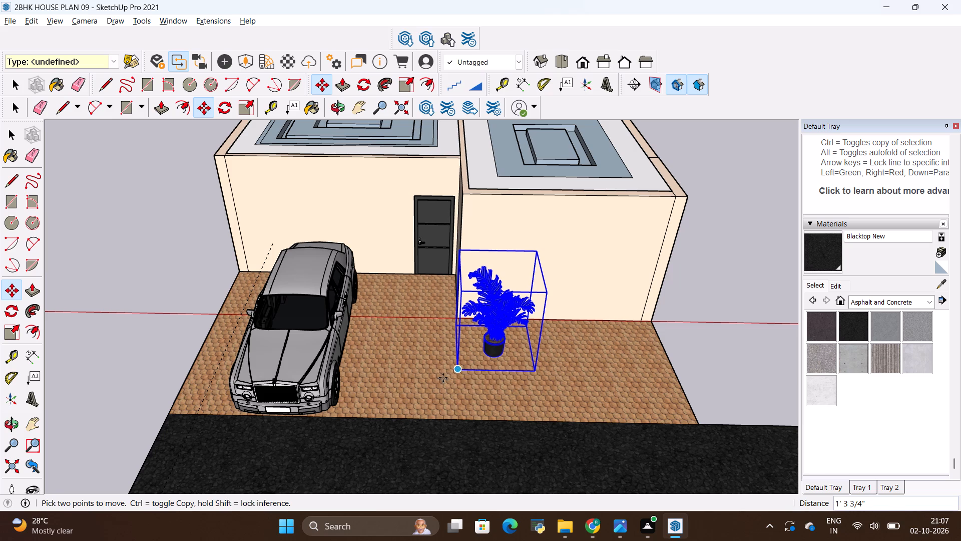
Move the potted palm about 9" so its bottom bounding-box corner meets the projecting room's front wall corner beside the entrance.
{"action": "scroll", "coordinate": [438, 362], "scroll_direction": "down", "scroll_amount": 4}
{"action": "middle_click_drag", "start_coordinate": [414, 367], "coordinate": [524, 363]}
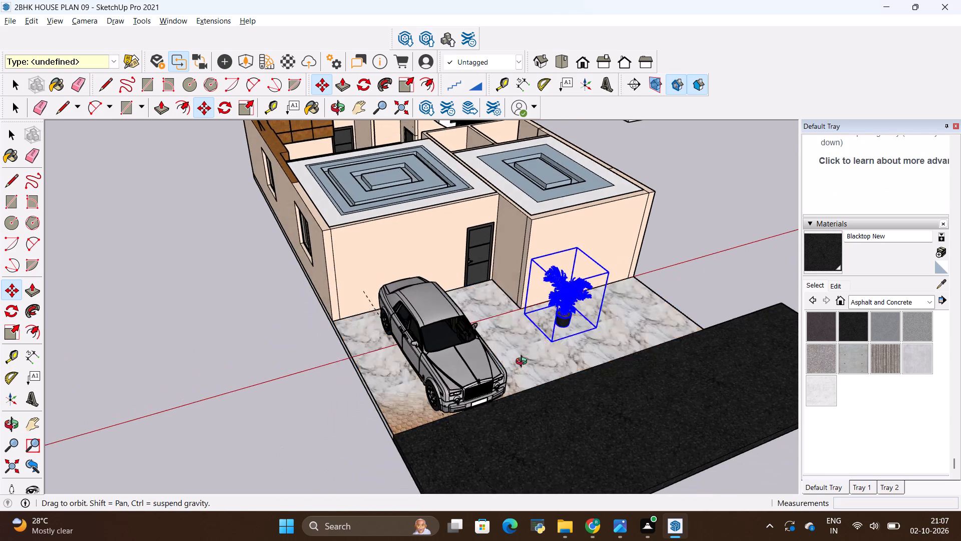
{"action": "middle_click_drag", "start_coordinate": [524, 363], "coordinate": [526, 356]}
{"action": "scroll", "coordinate": [538, 309], "scroll_direction": "up", "scroll_amount": 4}
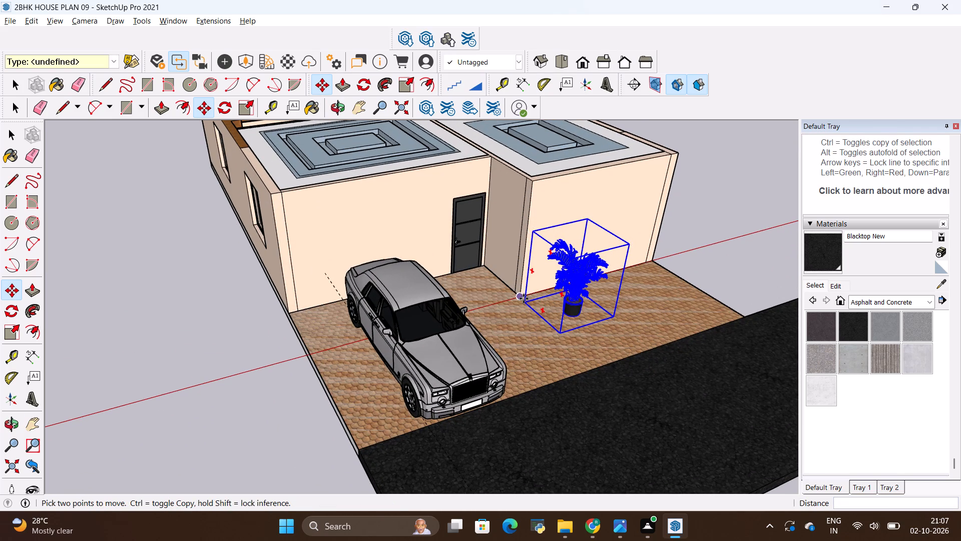
{"action": "left_click", "coordinate": [524, 299]}
{"action": "scroll", "coordinate": [521, 296], "scroll_direction": "up", "scroll_amount": 9}
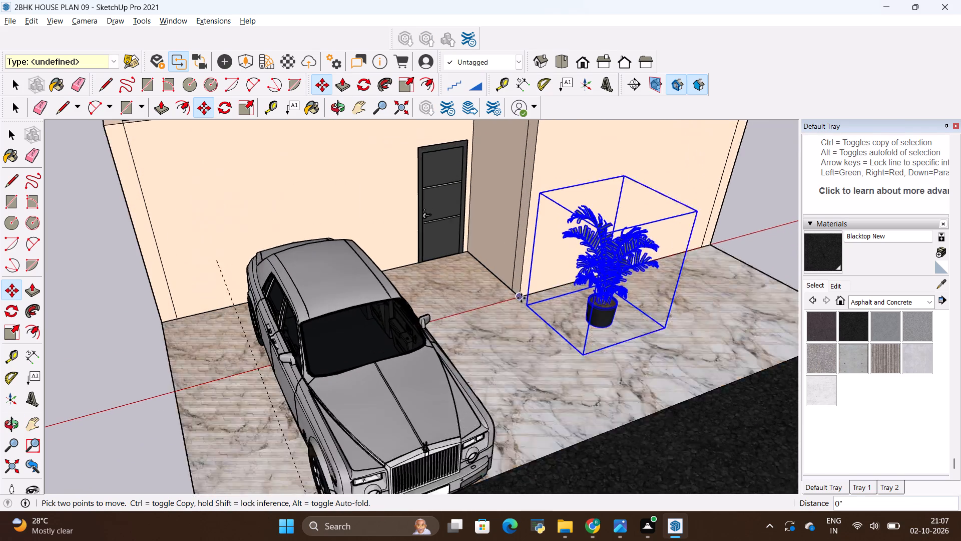
{"action": "scroll", "coordinate": [521, 289], "scroll_direction": "up", "scroll_amount": 5}
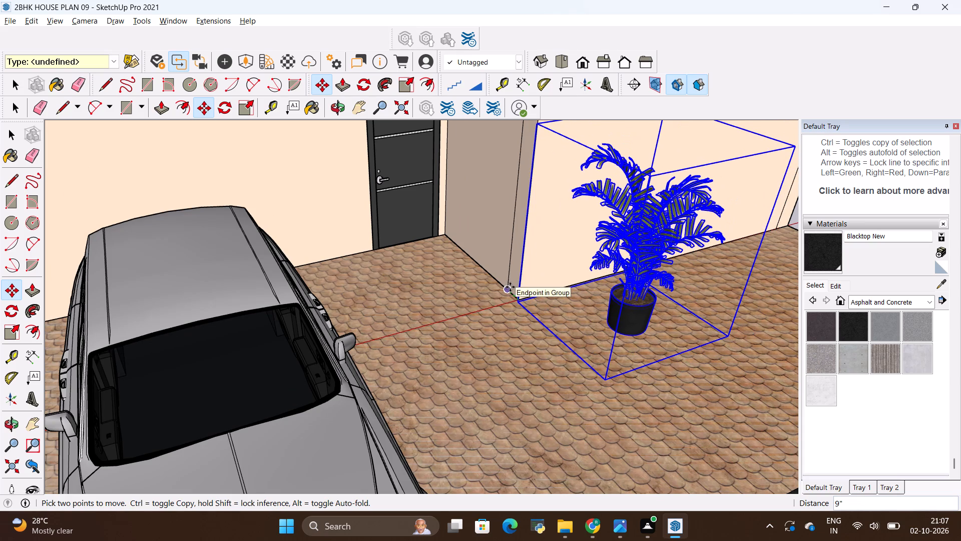
{"action": "left_click", "coordinate": [511, 287]}
{"action": "scroll", "coordinate": [468, 330], "scroll_direction": "down", "scroll_amount": 4}
{"action": "middle_click_drag", "start_coordinate": [500, 357], "coordinate": [443, 346]}
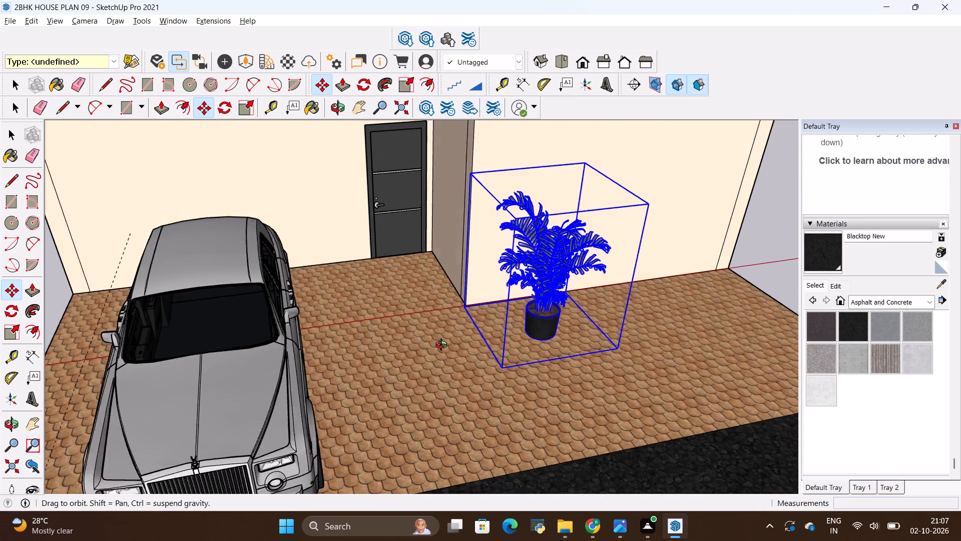
{"action": "middle_click_drag", "start_coordinate": [443, 346], "coordinate": [388, 342]}
{"action": "key", "text": "space"}
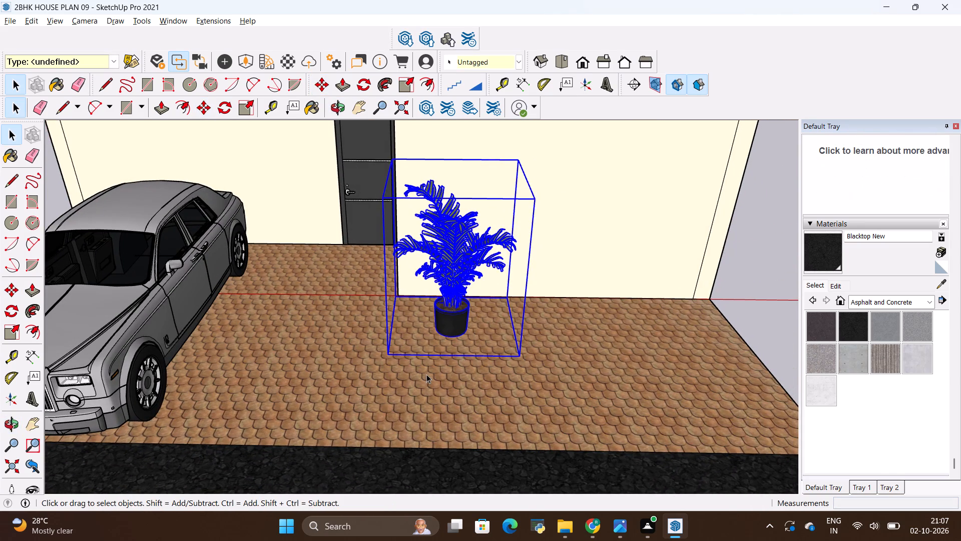
{"action": "left_click", "coordinate": [426, 374]}
{"action": "scroll", "coordinate": [405, 340], "scroll_direction": "down", "scroll_amount": 5}
Copy the potted palm about 9' 3" along the projecting room's front wall, toward the far end of the paved slab.
{"action": "key", "text": "space"}
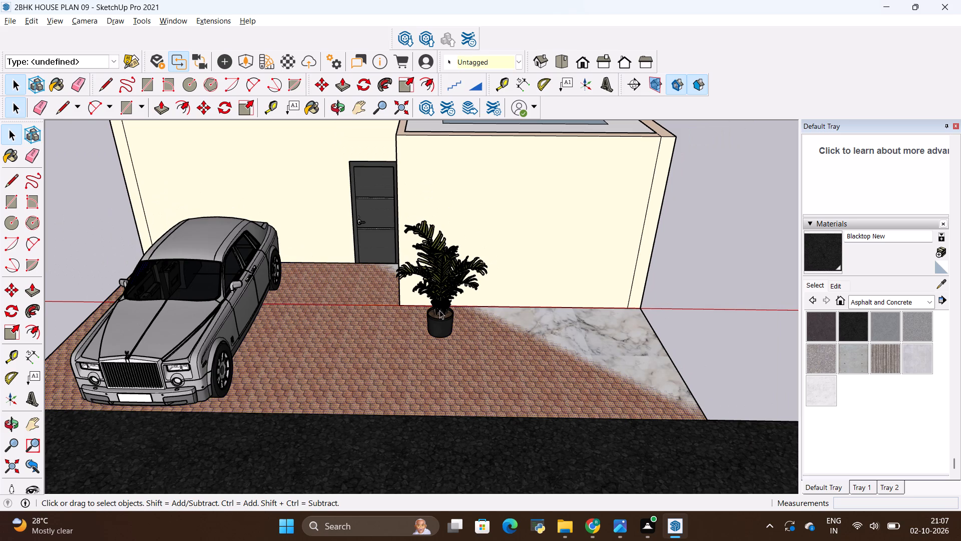
{"action": "left_click", "coordinate": [439, 310]}
{"action": "scroll", "coordinate": [389, 311], "scroll_direction": "up", "scroll_amount": 4}
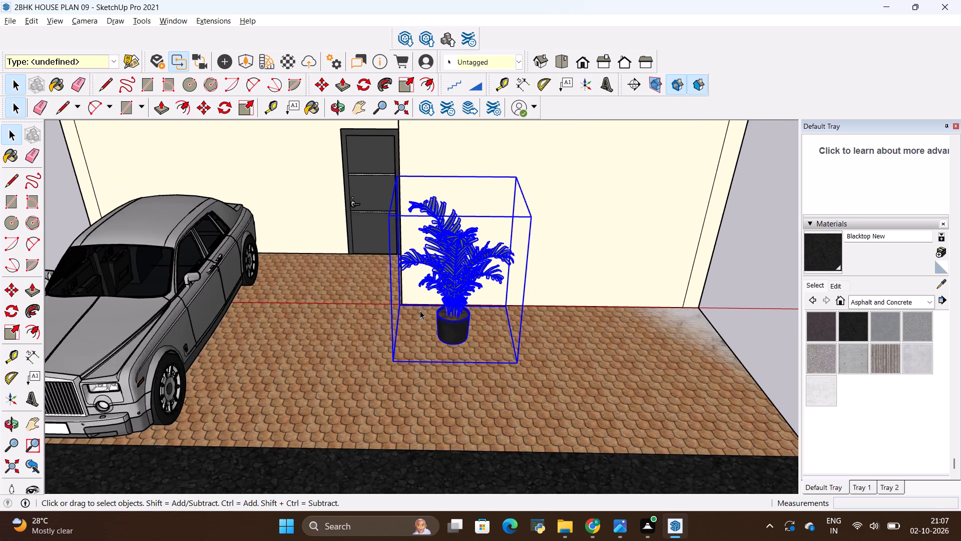
{"action": "scroll", "coordinate": [420, 311], "scroll_direction": "up", "scroll_amount": 2}
{"action": "key", "text": "m"}
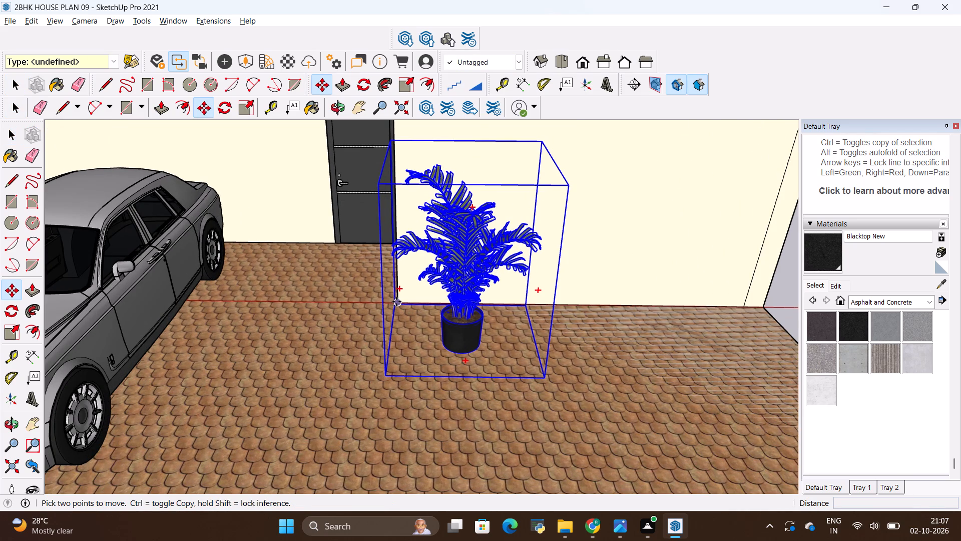
{"action": "left_click", "coordinate": [396, 302]}
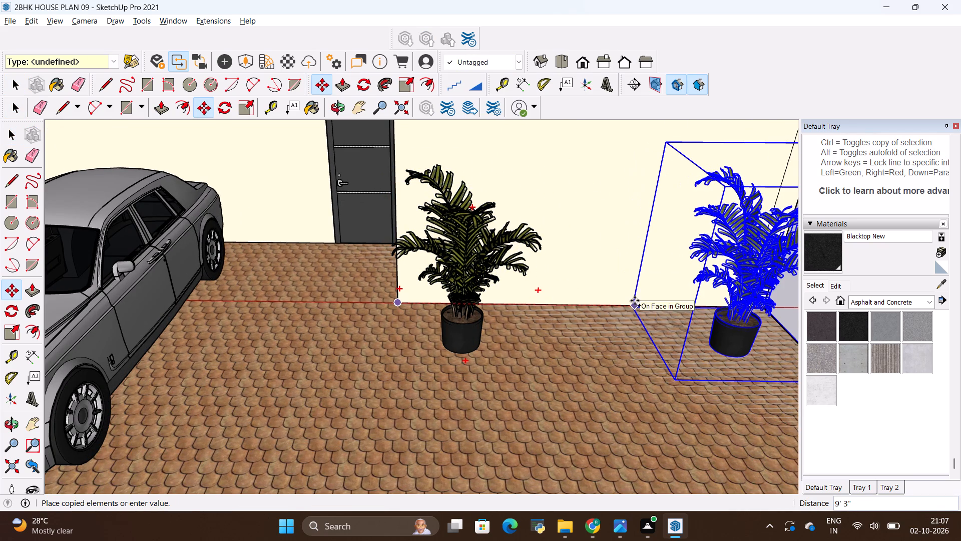
{"action": "left_click", "coordinate": [635, 301]}
{"action": "scroll", "coordinate": [416, 351], "scroll_direction": "down", "scroll_amount": 9}
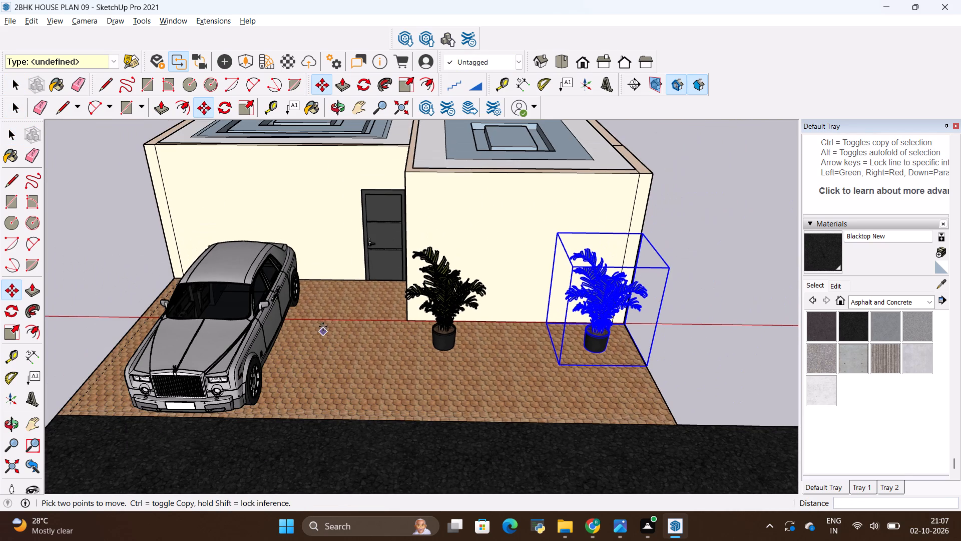
{"action": "key", "text": "space"}
{"action": "left_click", "coordinate": [105, 276]}
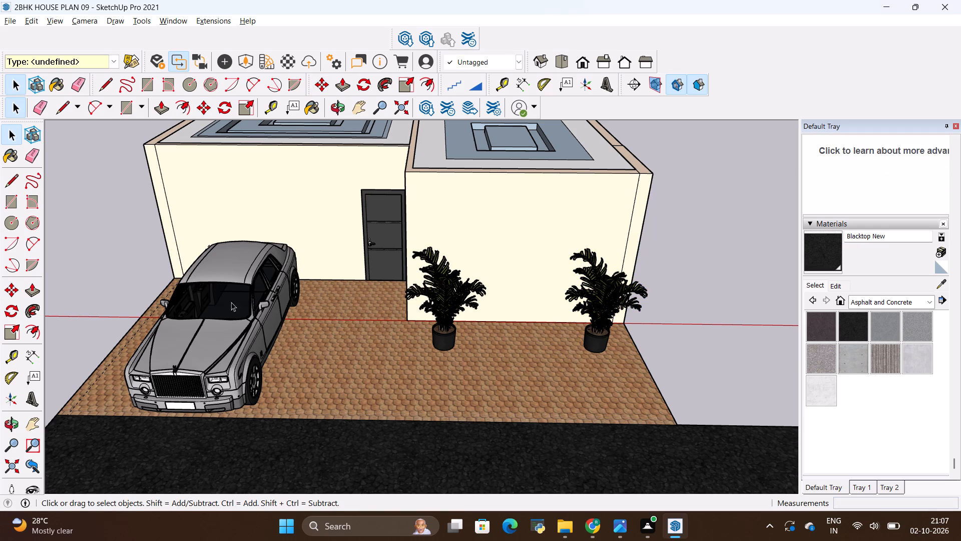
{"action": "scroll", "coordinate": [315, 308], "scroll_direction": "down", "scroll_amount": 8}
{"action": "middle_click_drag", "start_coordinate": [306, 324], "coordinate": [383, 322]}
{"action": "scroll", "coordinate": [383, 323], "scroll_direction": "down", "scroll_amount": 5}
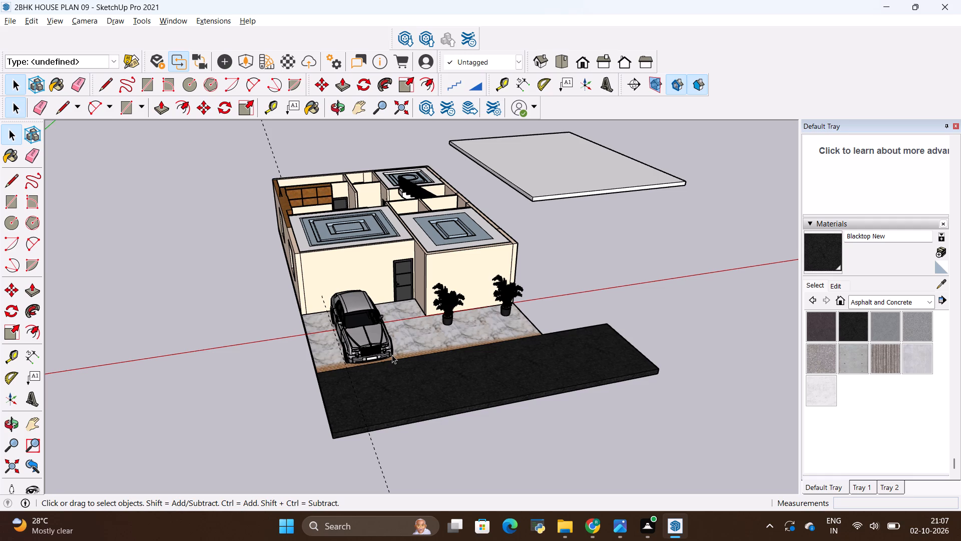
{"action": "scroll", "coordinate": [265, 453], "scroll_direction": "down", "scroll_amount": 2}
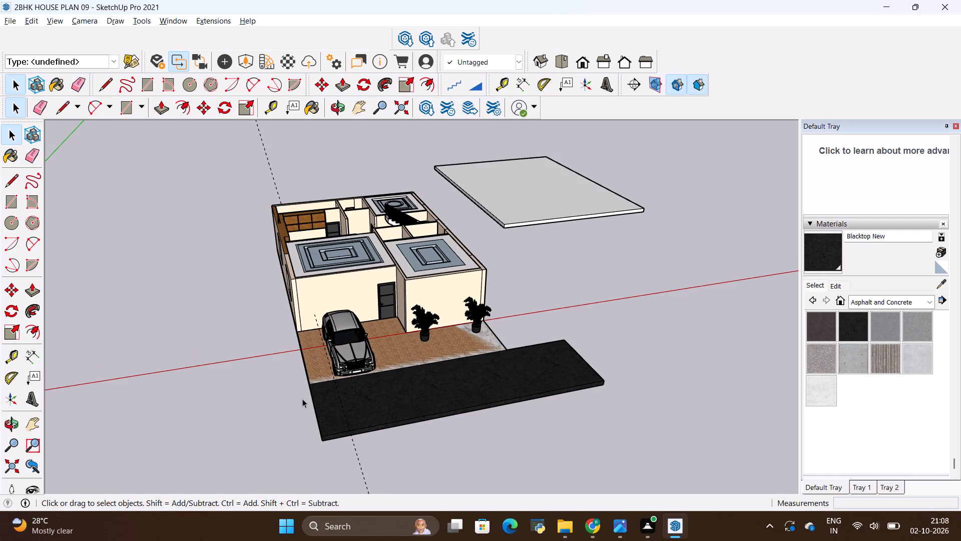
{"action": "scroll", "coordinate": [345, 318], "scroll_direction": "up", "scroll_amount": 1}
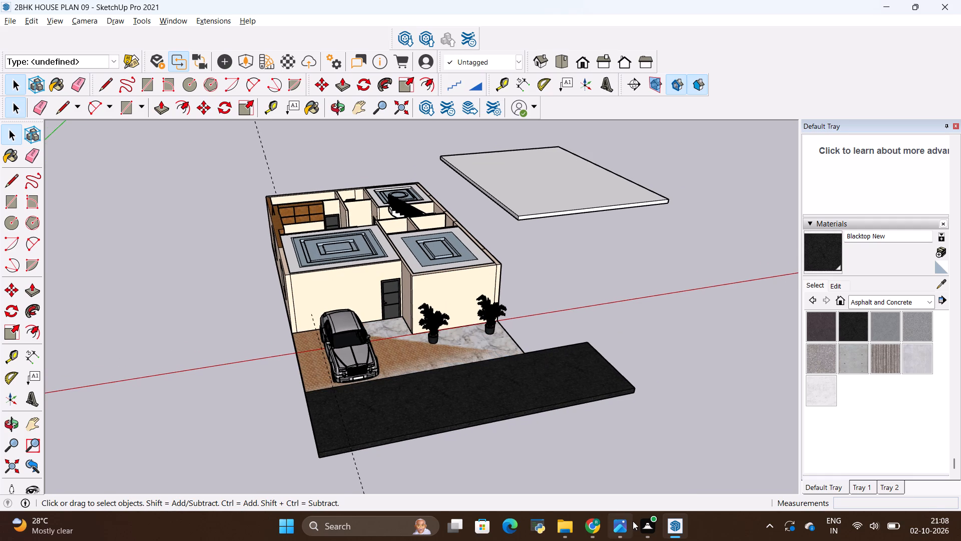
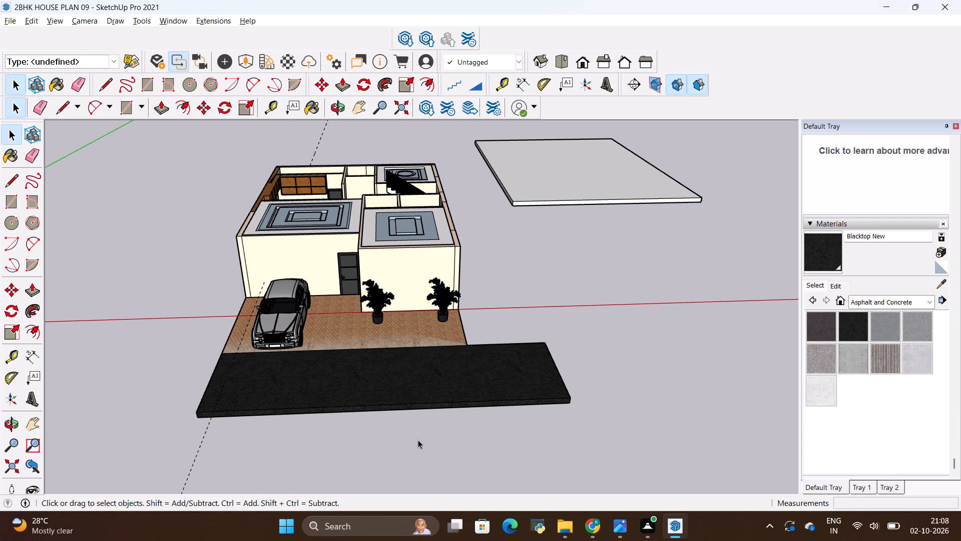
Examine the house model from above, covering the front elevation, ceiling panels, staircase and kitchen.
{"action": "scroll", "coordinate": [299, 172], "scroll_direction": "up", "scroll_amount": 2}
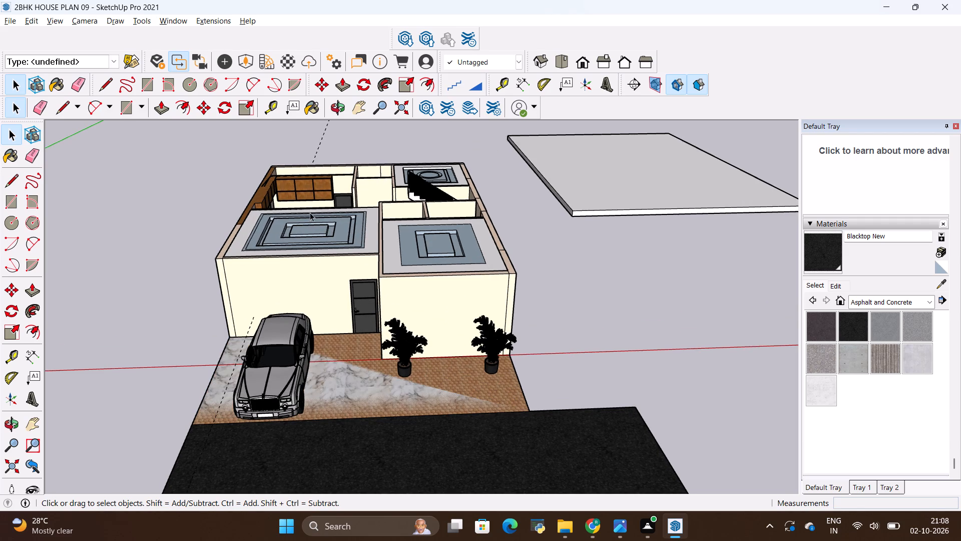
{"action": "scroll", "coordinate": [310, 212], "scroll_direction": "down", "scroll_amount": 4}
{"action": "middle_click_drag", "start_coordinate": [215, 335], "coordinate": [270, 372]}
{"action": "middle_click_drag", "start_coordinate": [246, 358], "coordinate": [193, 373]}
{"action": "scroll", "coordinate": [185, 364], "scroll_direction": "down", "scroll_amount": 2}
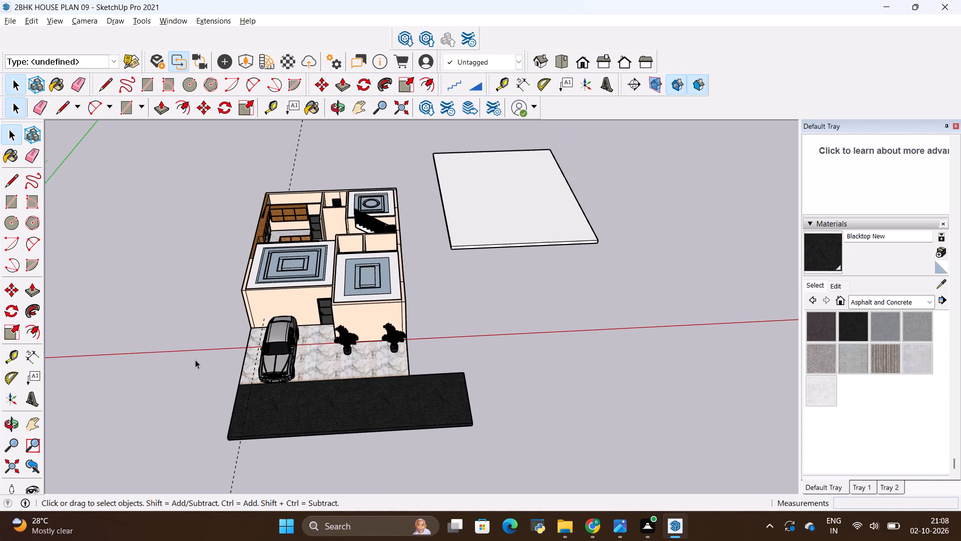
{"action": "scroll", "coordinate": [317, 187], "scroll_direction": "up", "scroll_amount": 16}
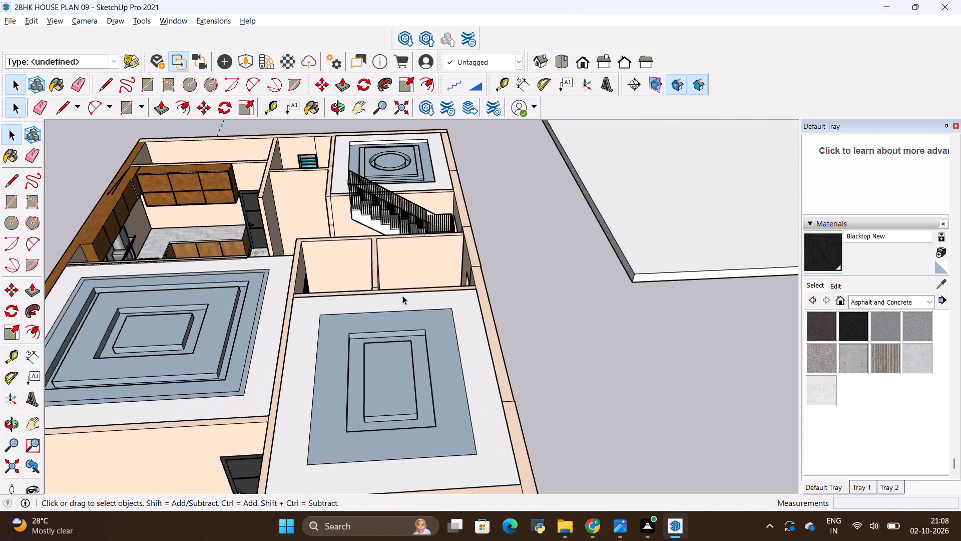
{"action": "scroll", "coordinate": [402, 296], "scroll_direction": "up", "scroll_amount": 2}
{"action": "middle_click_drag", "start_coordinate": [365, 284], "coordinate": [662, 319]}
{"action": "scroll", "coordinate": [435, 357], "scroll_direction": "up", "scroll_amount": 1}
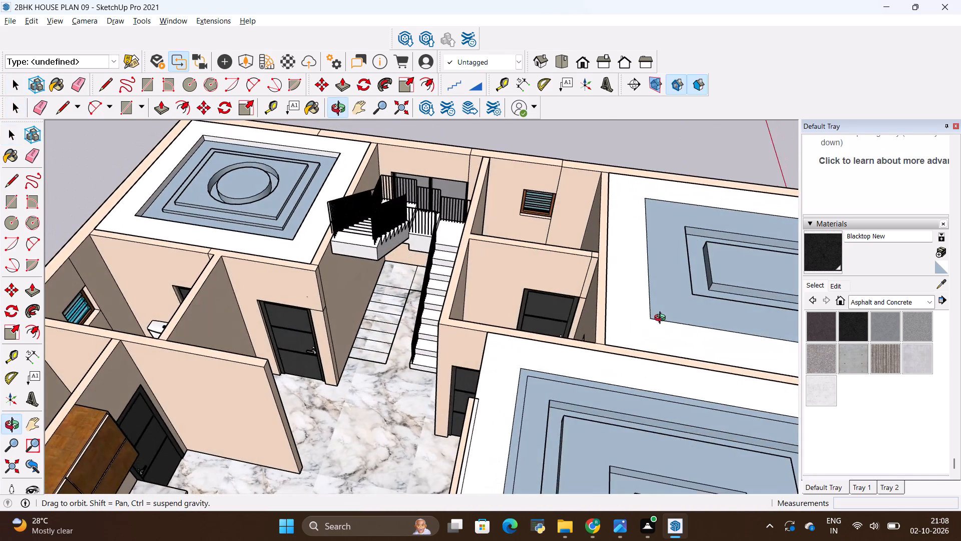
{"action": "middle_click_drag", "start_coordinate": [662, 319], "coordinate": [612, 361]}
{"action": "scroll", "coordinate": [590, 309], "scroll_direction": "down", "scroll_amount": 11}
{"action": "scroll", "coordinate": [383, 307], "scroll_direction": "down", "scroll_amount": 4}
{"action": "middle_click_drag", "start_coordinate": [432, 394], "coordinate": [199, 370]}
{"action": "middle_click_drag", "start_coordinate": [418, 362], "coordinate": [340, 354]}
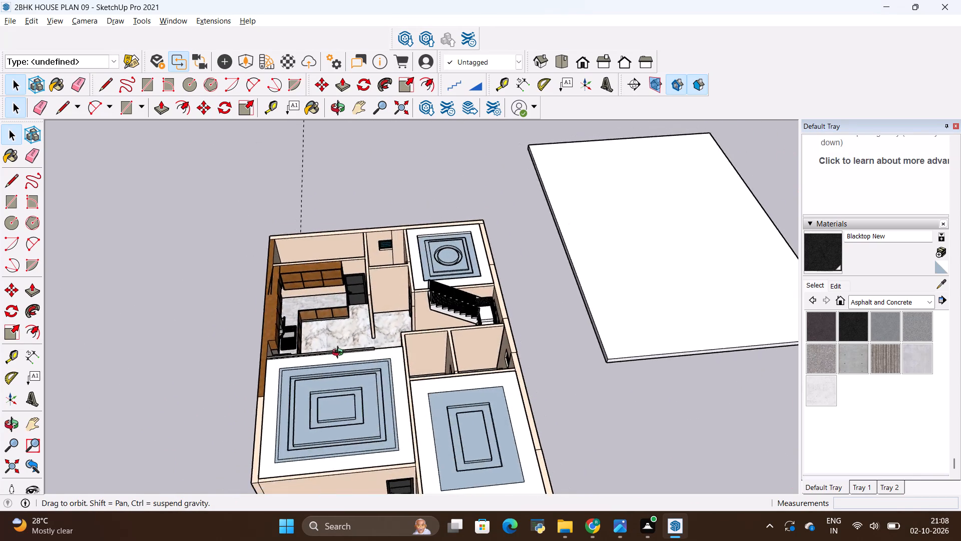
{"action": "middle_click_drag", "start_coordinate": [340, 354], "coordinate": [246, 277]}
{"action": "scroll", "coordinate": [339, 255], "scroll_direction": "up", "scroll_amount": 11}
{"action": "scroll", "coordinate": [319, 337], "scroll_direction": "up", "scroll_amount": 4}
{"action": "scroll", "coordinate": [215, 224], "scroll_direction": "up", "scroll_amount": 1}
{"action": "scroll", "coordinate": [465, 258], "scroll_direction": "down", "scroll_amount": 5}
Examine the kitchen's wall cabinets above the cooktop and fridge, from the top, front and underside.
{"action": "middle_click_drag", "start_coordinate": [503, 319], "coordinate": [352, 311]}
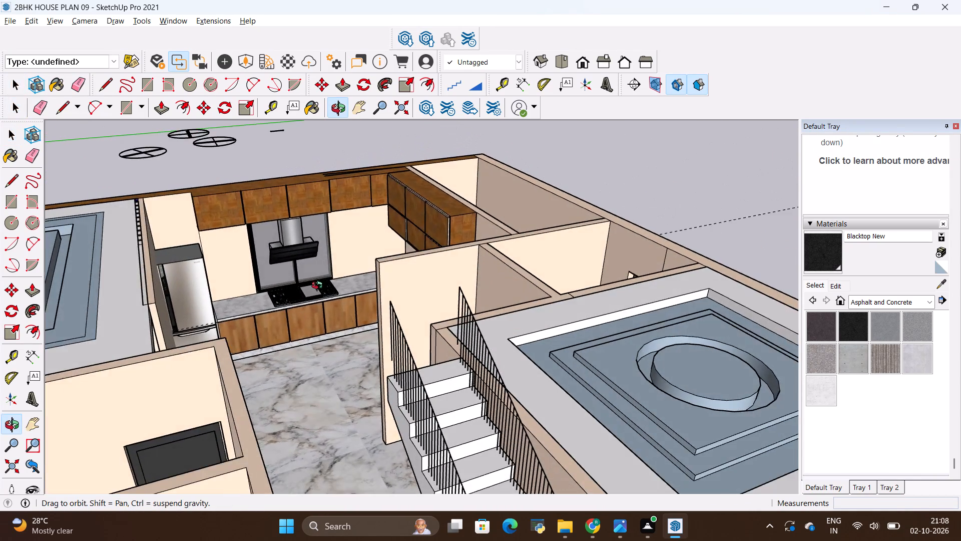
{"action": "scroll", "coordinate": [196, 204], "scroll_direction": "up", "scroll_amount": 5}
{"action": "middle_click_drag", "start_coordinate": [241, 205], "coordinate": [237, 161]}
{"action": "middle_click_drag", "start_coordinate": [271, 262], "coordinate": [269, 192]}
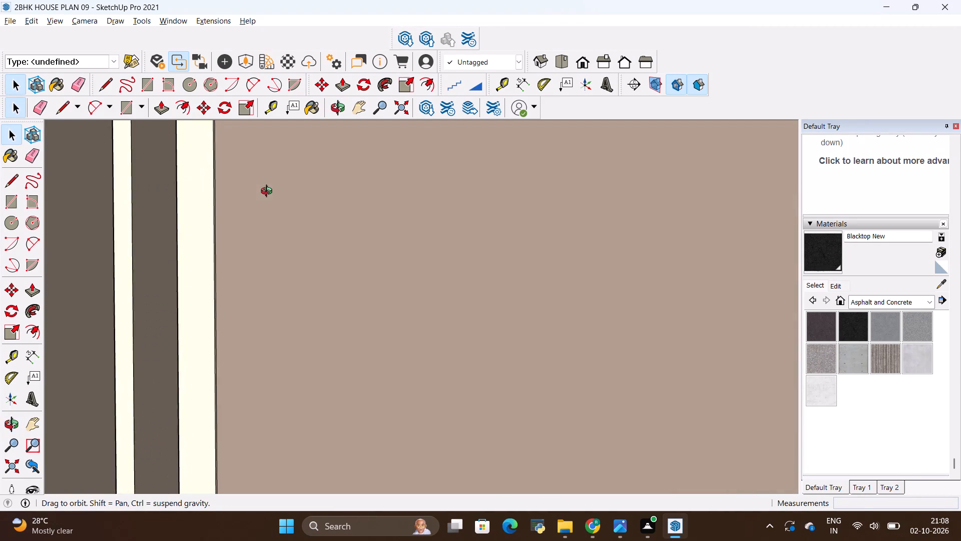
{"action": "middle_click_drag", "start_coordinate": [269, 192], "coordinate": [298, 393]}
{"action": "scroll", "coordinate": [298, 387], "scroll_direction": "down", "scroll_amount": 11}
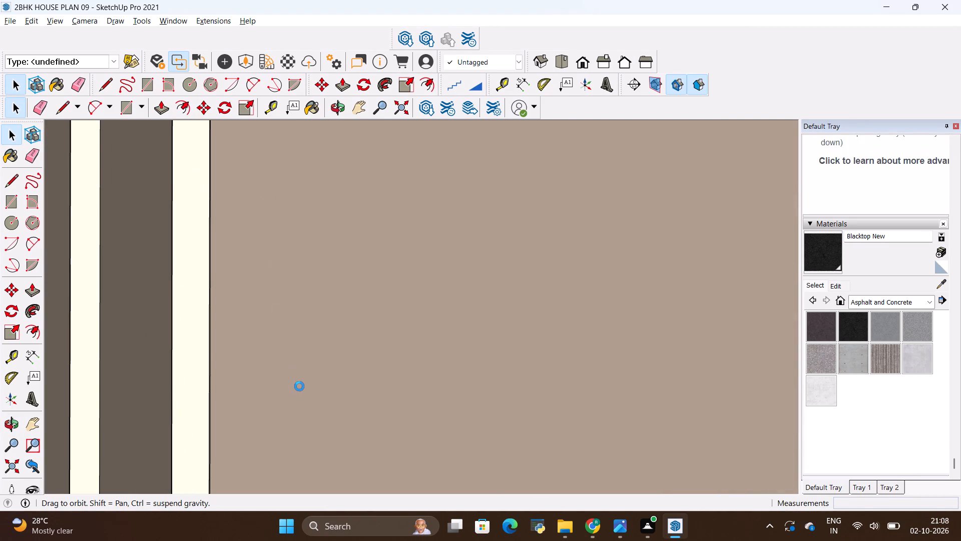
{"action": "scroll", "coordinate": [243, 344], "scroll_direction": "down", "scroll_amount": 1}
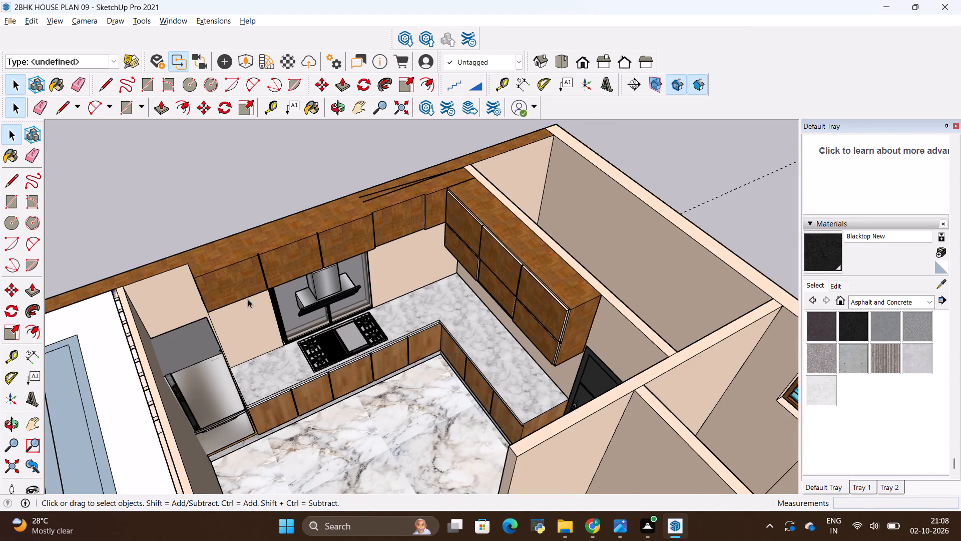
{"action": "scroll", "coordinate": [244, 295], "scroll_direction": "up", "scroll_amount": 3}
{"action": "scroll", "coordinate": [164, 239], "scroll_direction": "up", "scroll_amount": 4}
{"action": "scroll", "coordinate": [250, 203], "scroll_direction": "down", "scroll_amount": 7}
{"action": "scroll", "coordinate": [346, 196], "scroll_direction": "down", "scroll_amount": 5}
{"action": "middle_click_drag", "start_coordinate": [303, 208], "coordinate": [302, 208]}
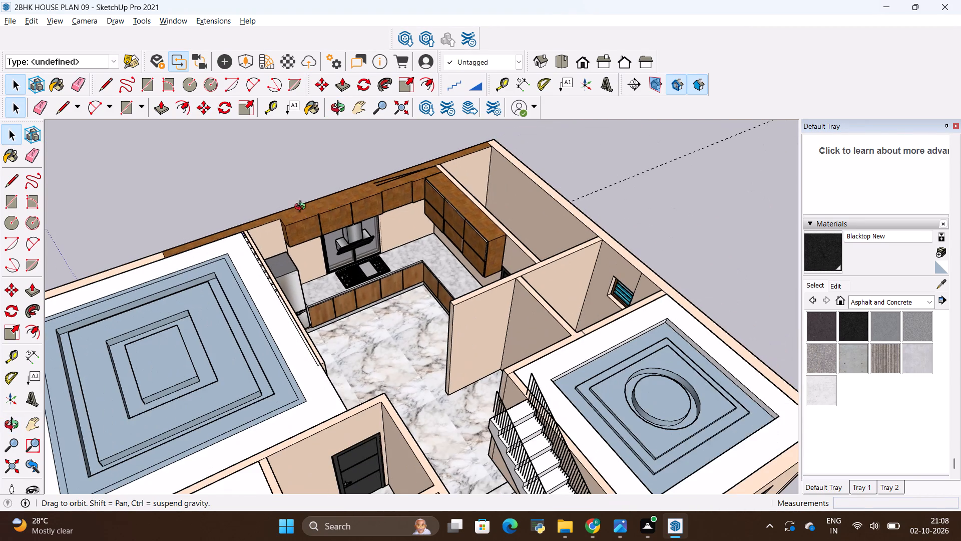
{"action": "middle_click_drag", "start_coordinate": [302, 208], "coordinate": [270, 143]}
{"action": "scroll", "coordinate": [309, 174], "scroll_direction": "up", "scroll_amount": 6}
{"action": "middle_click_drag", "start_coordinate": [319, 248], "coordinate": [314, 216]}
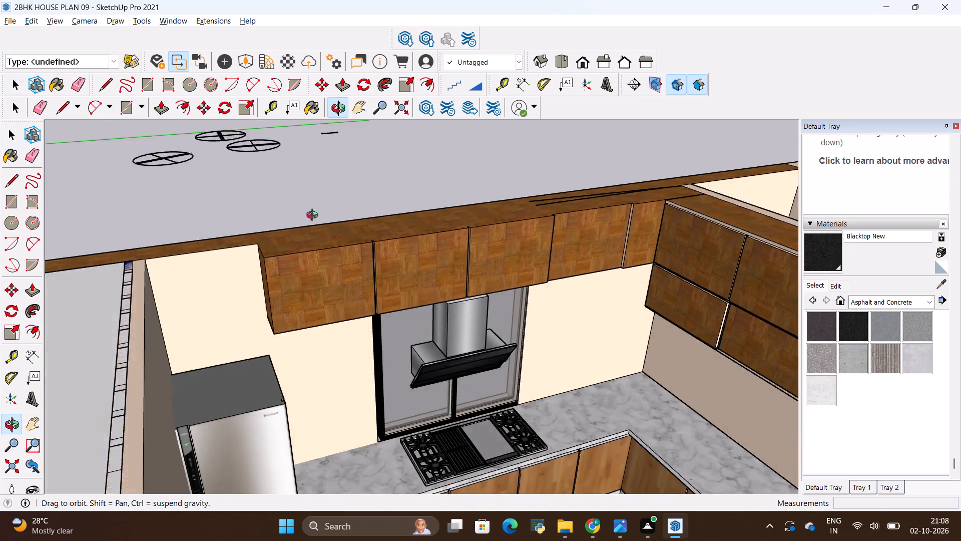
{"action": "middle_click_drag", "start_coordinate": [314, 216], "coordinate": [296, 173]}
{"action": "scroll", "coordinate": [308, 210], "scroll_direction": "up", "scroll_amount": 4}
{"action": "middle_click_drag", "start_coordinate": [306, 244], "coordinate": [288, 175]}
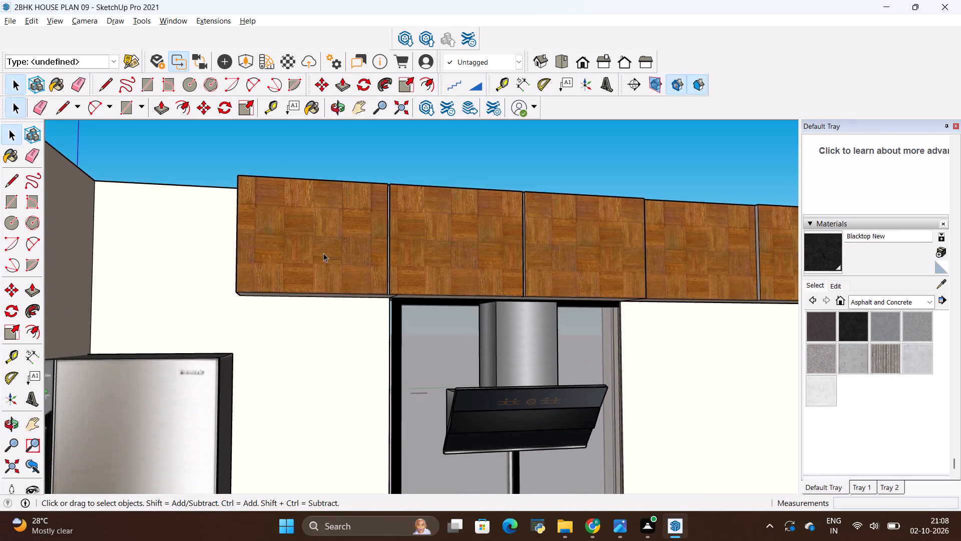
{"action": "middle_click_drag", "start_coordinate": [323, 253], "coordinate": [315, 173]}
{"action": "middle_click_drag", "start_coordinate": [332, 274], "coordinate": [331, 239]}
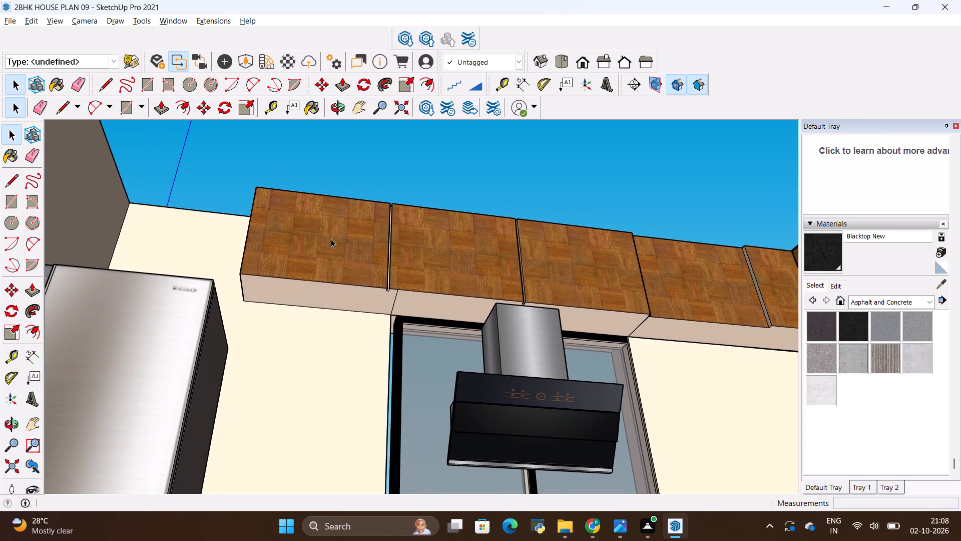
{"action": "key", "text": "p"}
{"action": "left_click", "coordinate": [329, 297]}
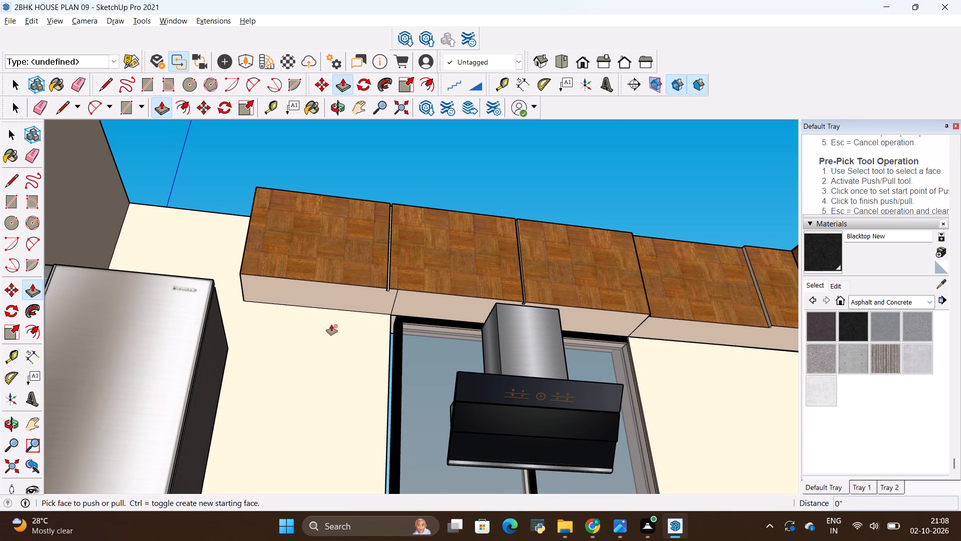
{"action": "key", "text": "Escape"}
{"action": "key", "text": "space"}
Inside the wall group, draw a line about 10 3/16" long across the cabinets' underside, from the first door gap to the wall edge.
{"action": "double_click", "coordinate": [327, 303]}
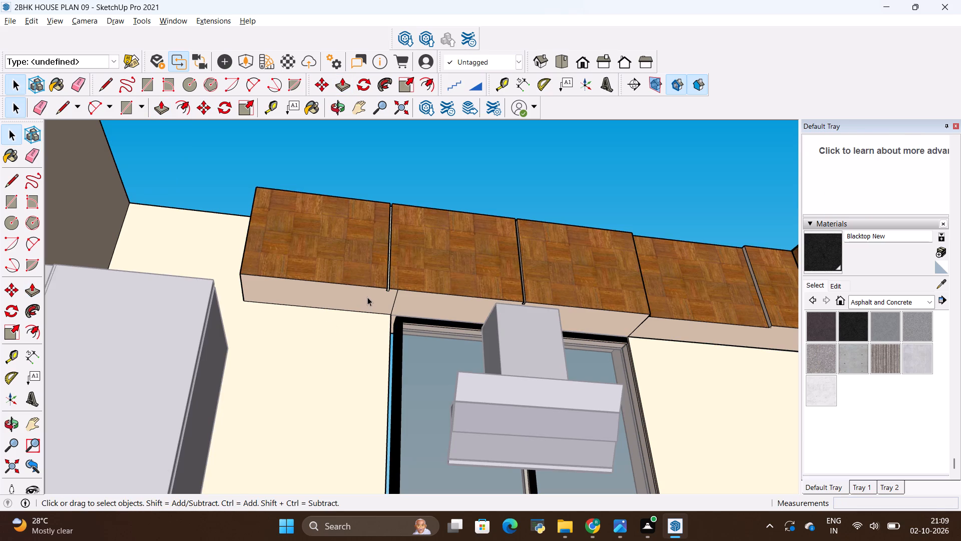
{"action": "key", "text": "l"}
{"action": "scroll", "coordinate": [383, 296], "scroll_direction": "up", "scroll_amount": 9}
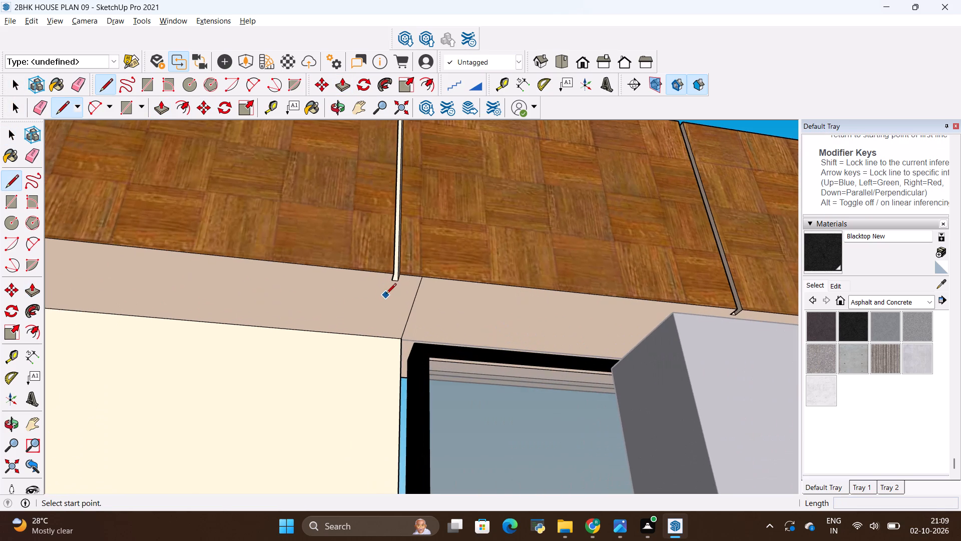
{"action": "left_click", "coordinate": [391, 280]}
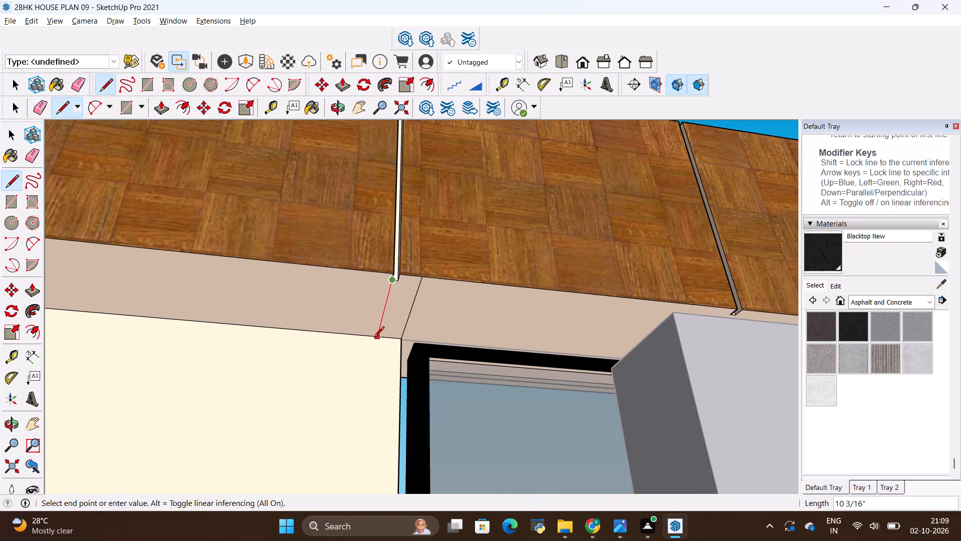
{"action": "left_click", "coordinate": [373, 339]}
{"action": "scroll", "coordinate": [366, 352], "scroll_direction": "up", "scroll_amount": 7}
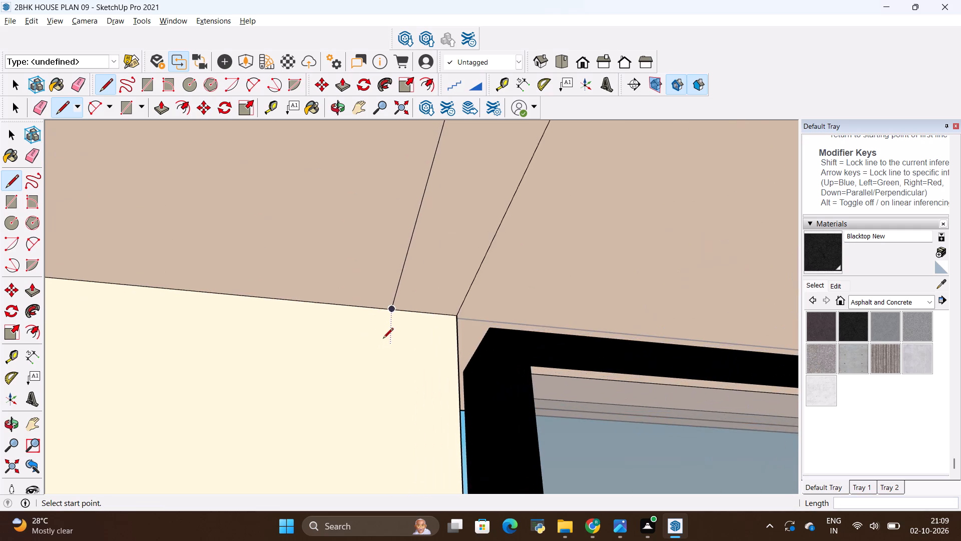
{"action": "scroll", "coordinate": [383, 339], "scroll_direction": "up", "scroll_amount": 11}
{"action": "scroll", "coordinate": [392, 302], "scroll_direction": "down", "scroll_amount": 9}
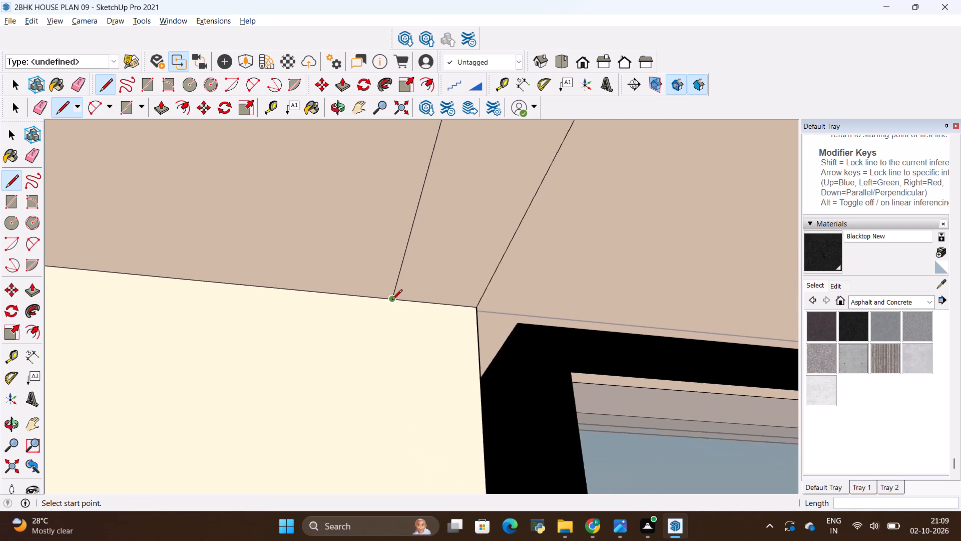
{"action": "scroll", "coordinate": [392, 301], "scroll_direction": "down", "scroll_amount": 13}
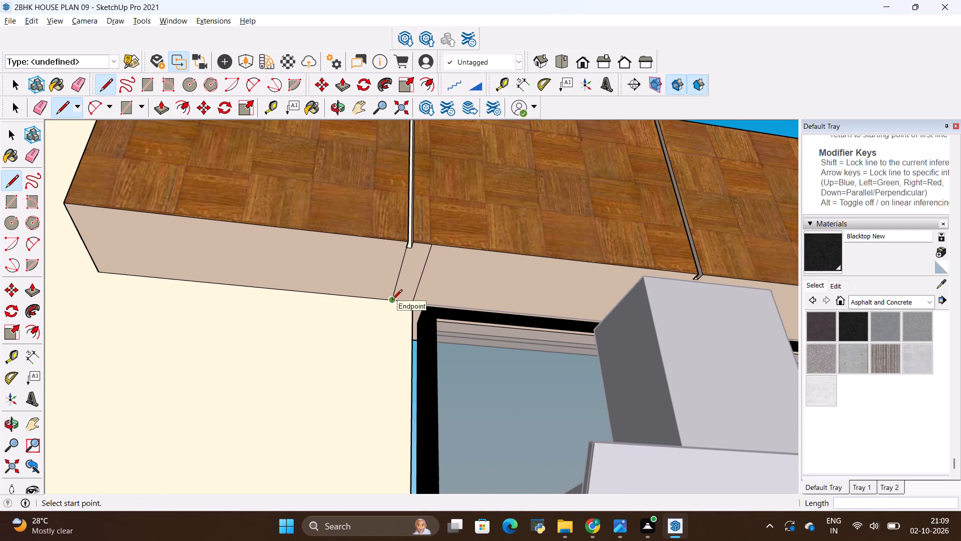
Draw a rectangle about 2' 7 1/8" by 11 3/16" on the underside of the end wall cabinet nearest the fridge.
{"action": "key", "text": "r"}
{"action": "left_click", "coordinate": [98, 271]}
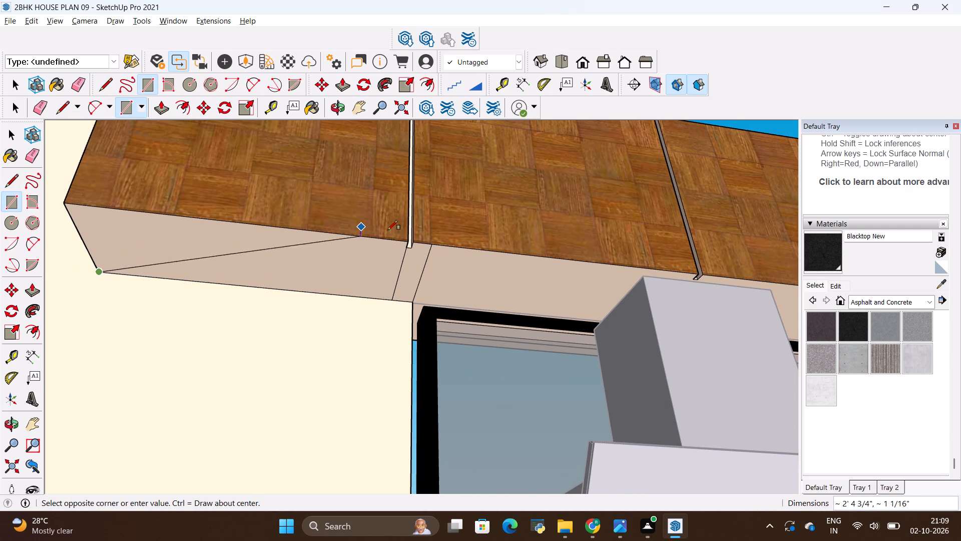
{"action": "left_click", "coordinate": [407, 238]}
{"action": "key", "text": "Escape"}
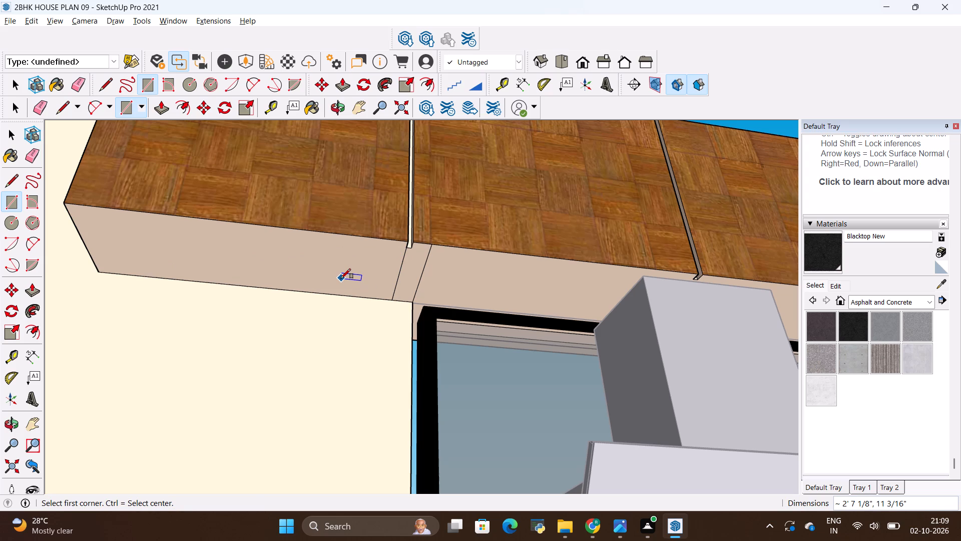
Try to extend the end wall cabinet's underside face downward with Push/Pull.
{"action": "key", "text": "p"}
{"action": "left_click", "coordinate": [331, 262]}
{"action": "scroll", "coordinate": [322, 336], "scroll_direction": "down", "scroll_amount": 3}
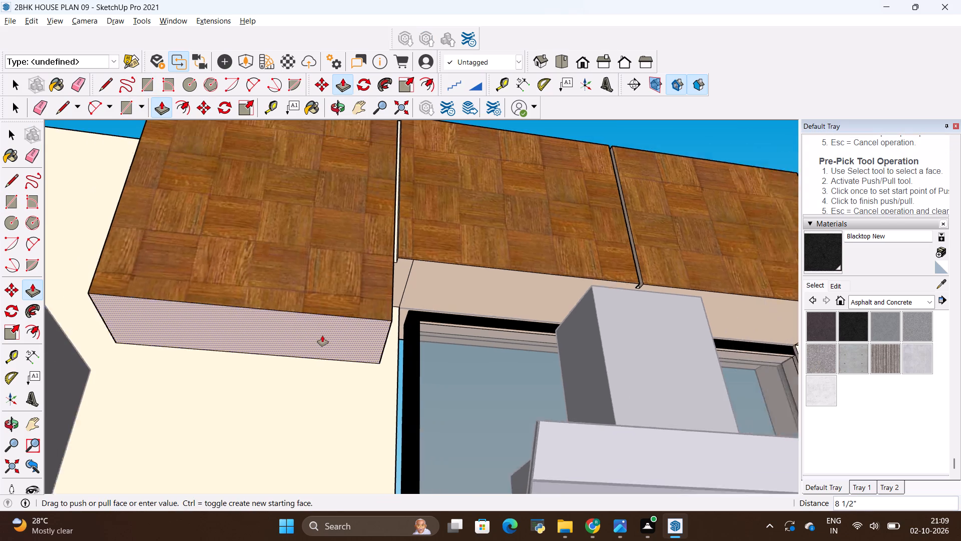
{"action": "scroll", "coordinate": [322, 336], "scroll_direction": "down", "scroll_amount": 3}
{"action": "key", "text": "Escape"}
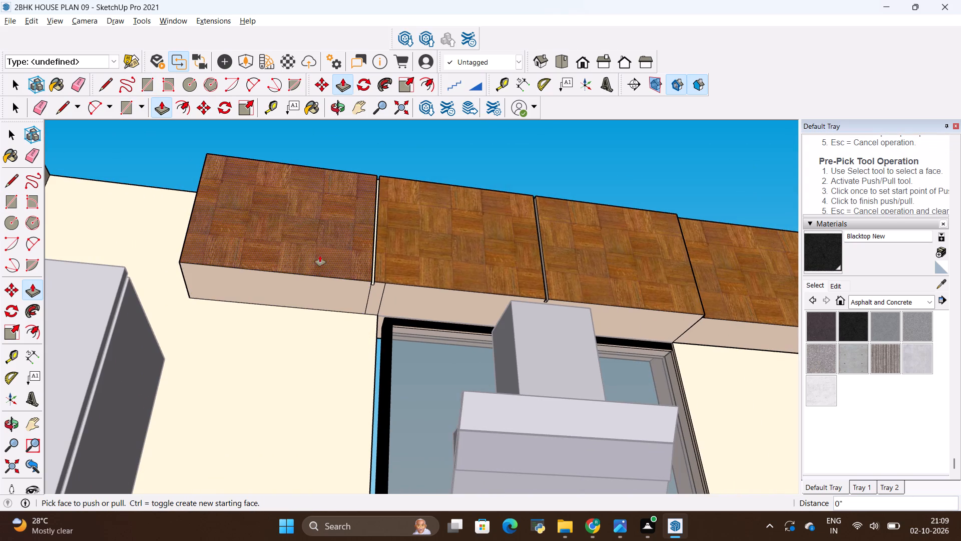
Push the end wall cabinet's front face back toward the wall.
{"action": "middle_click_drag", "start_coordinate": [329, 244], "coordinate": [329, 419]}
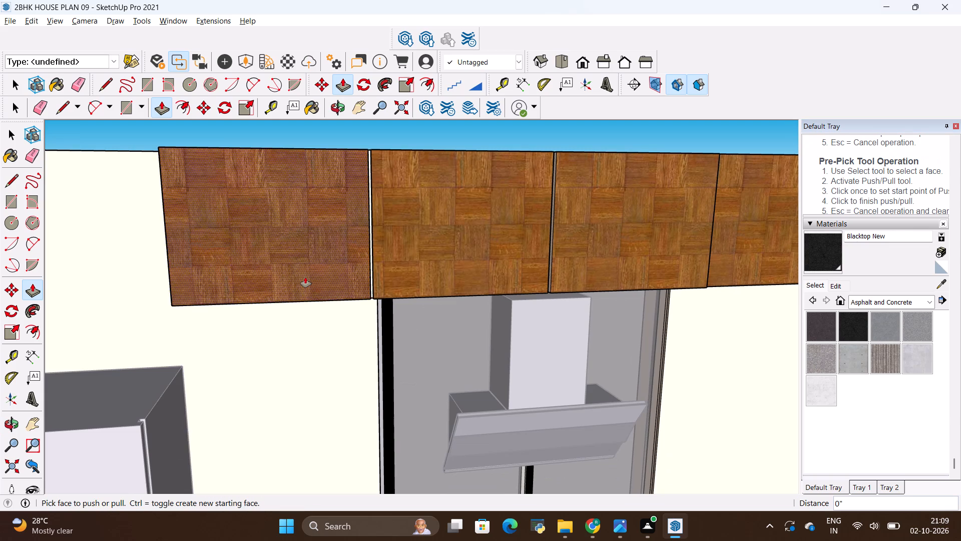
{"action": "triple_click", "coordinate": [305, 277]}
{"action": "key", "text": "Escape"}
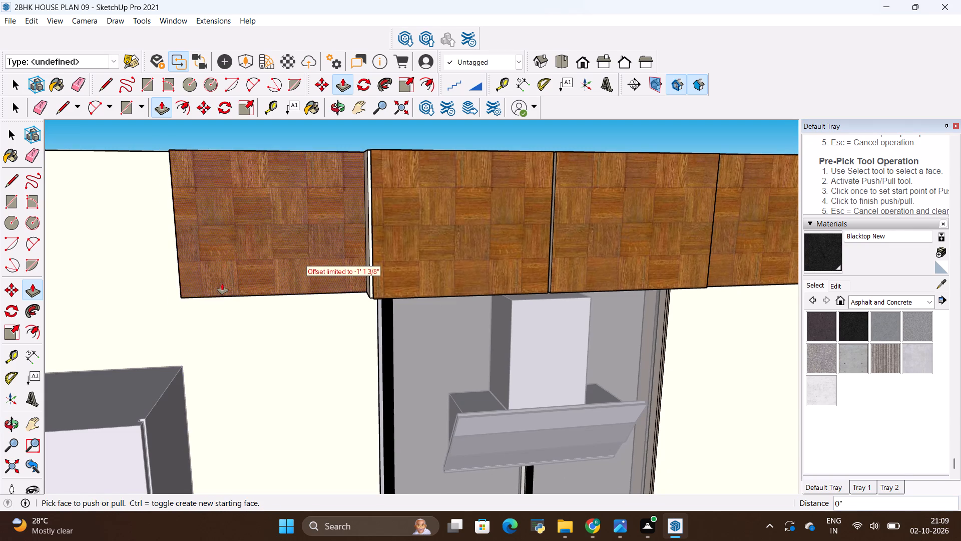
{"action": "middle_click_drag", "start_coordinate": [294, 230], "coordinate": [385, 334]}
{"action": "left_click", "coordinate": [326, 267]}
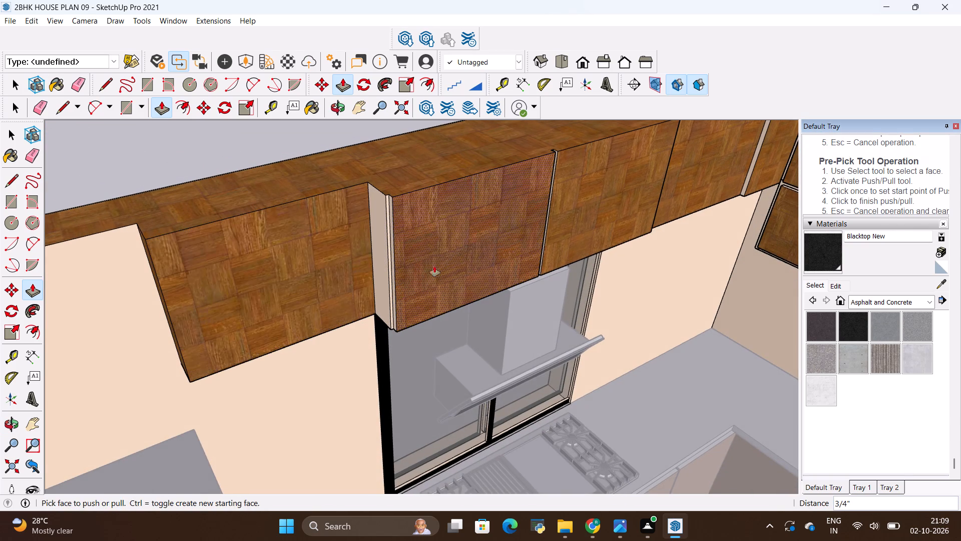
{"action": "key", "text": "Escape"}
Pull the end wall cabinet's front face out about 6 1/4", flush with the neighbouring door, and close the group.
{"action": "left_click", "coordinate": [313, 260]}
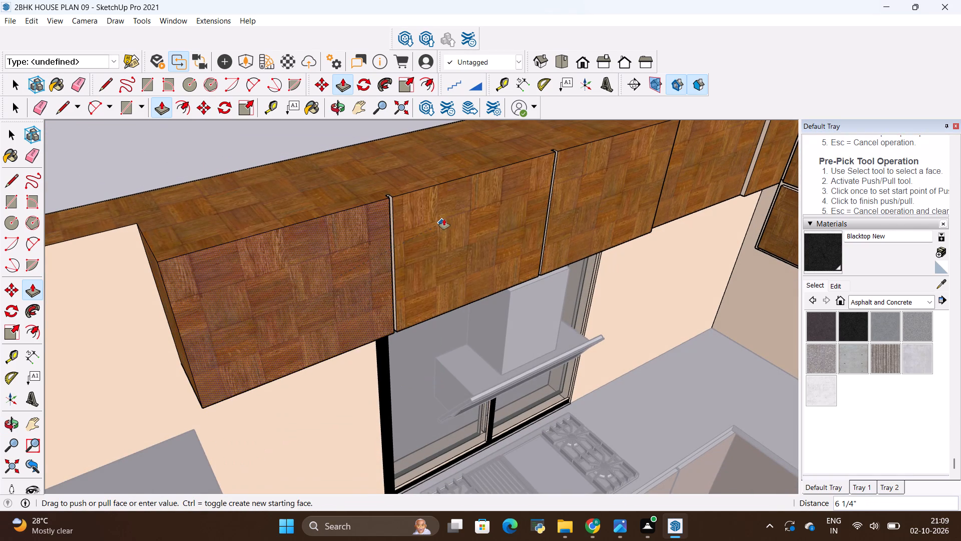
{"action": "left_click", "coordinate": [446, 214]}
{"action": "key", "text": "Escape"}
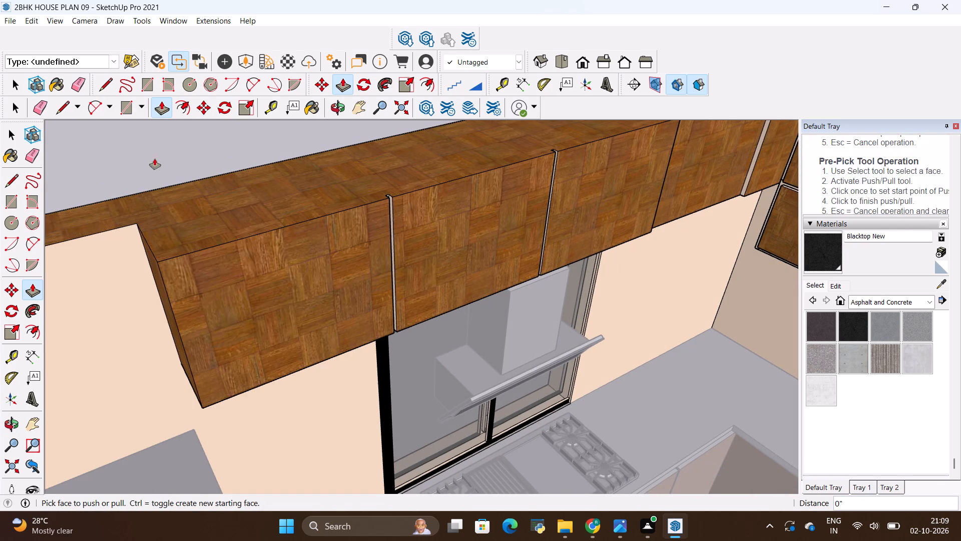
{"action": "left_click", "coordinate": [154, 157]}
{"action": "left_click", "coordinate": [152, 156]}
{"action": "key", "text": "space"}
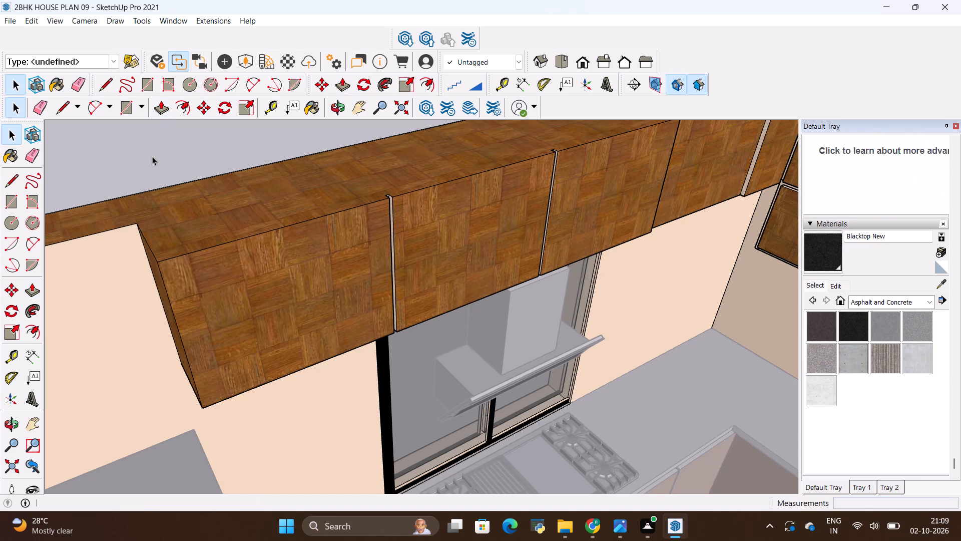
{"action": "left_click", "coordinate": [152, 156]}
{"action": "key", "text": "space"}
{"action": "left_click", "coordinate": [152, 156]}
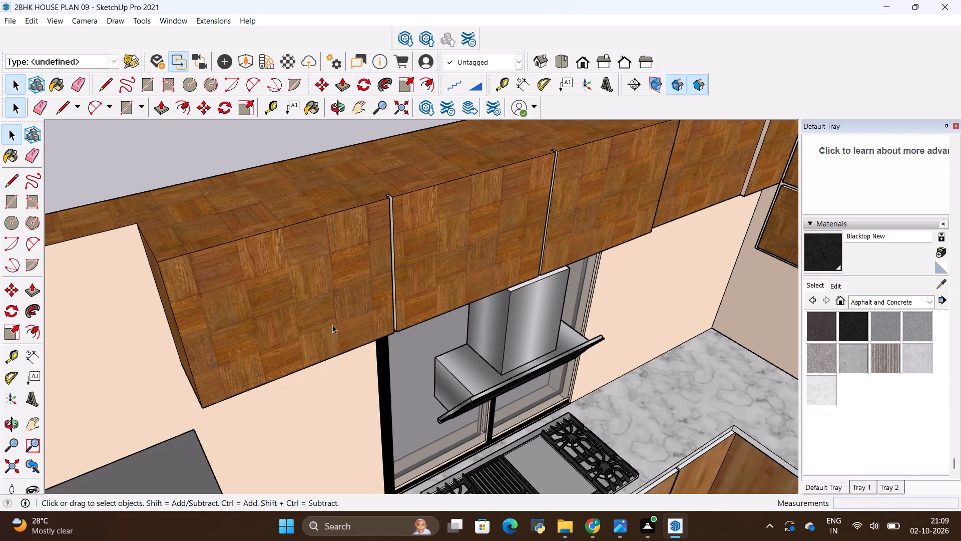
Examine the kitchen's wall cabinets, range hood and window wall from inside the room.
{"action": "middle_click_drag", "start_coordinate": [335, 329], "coordinate": [263, 218]}
{"action": "scroll", "coordinate": [329, 305], "scroll_direction": "down", "scroll_amount": 5}
{"action": "middle_click_drag", "start_coordinate": [274, 210], "coordinate": [274, 179]}
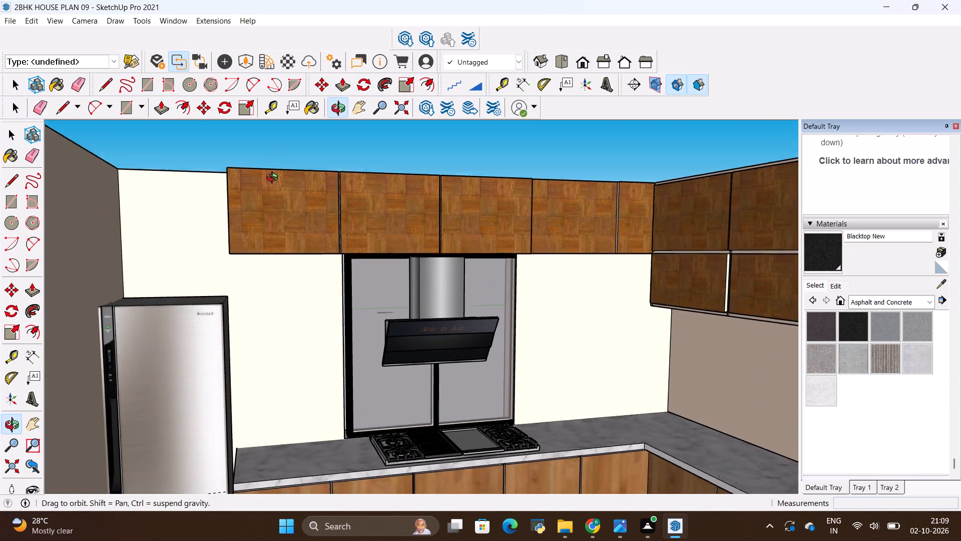
{"action": "middle_click_drag", "start_coordinate": [274, 179], "coordinate": [274, 147]}
{"action": "scroll", "coordinate": [275, 148], "scroll_direction": "up", "scroll_amount": 4}
{"action": "scroll", "coordinate": [299, 249], "scroll_direction": "down", "scroll_amount": 5}
{"action": "scroll", "coordinate": [330, 276], "scroll_direction": "down", "scroll_amount": 2}
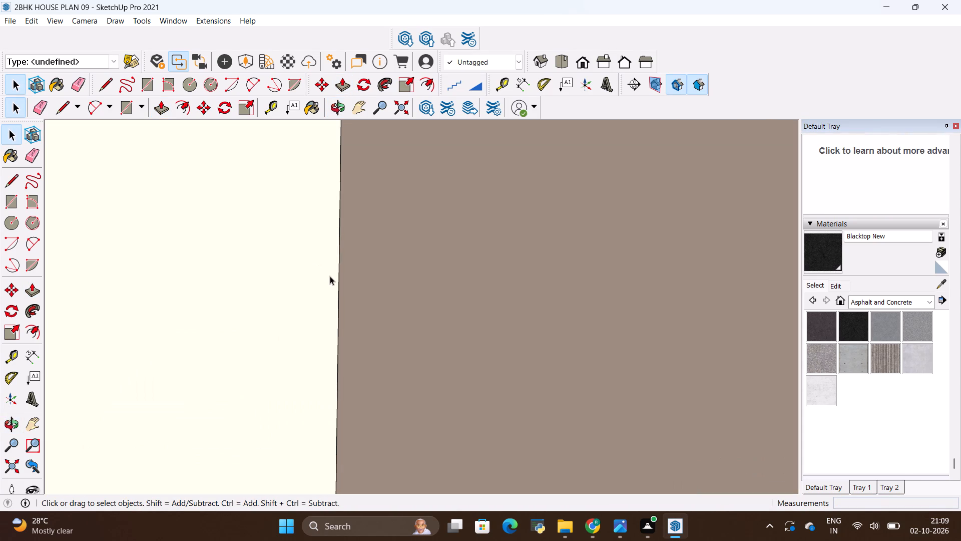
{"action": "key", "text": "space"}
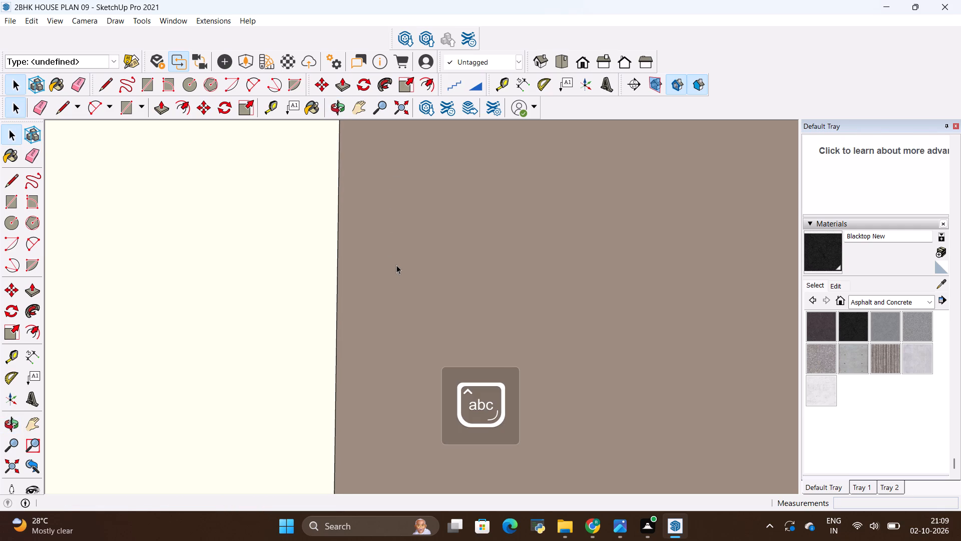
{"action": "middle_click_drag", "start_coordinate": [382, 213], "coordinate": [379, 366], "text": "shift"}
{"action": "scroll", "coordinate": [329, 331], "scroll_direction": "down", "scroll_amount": 5}
{"action": "key", "text": "Escape"}
{"action": "scroll", "coordinate": [329, 331], "scroll_direction": "down", "scroll_amount": 6}
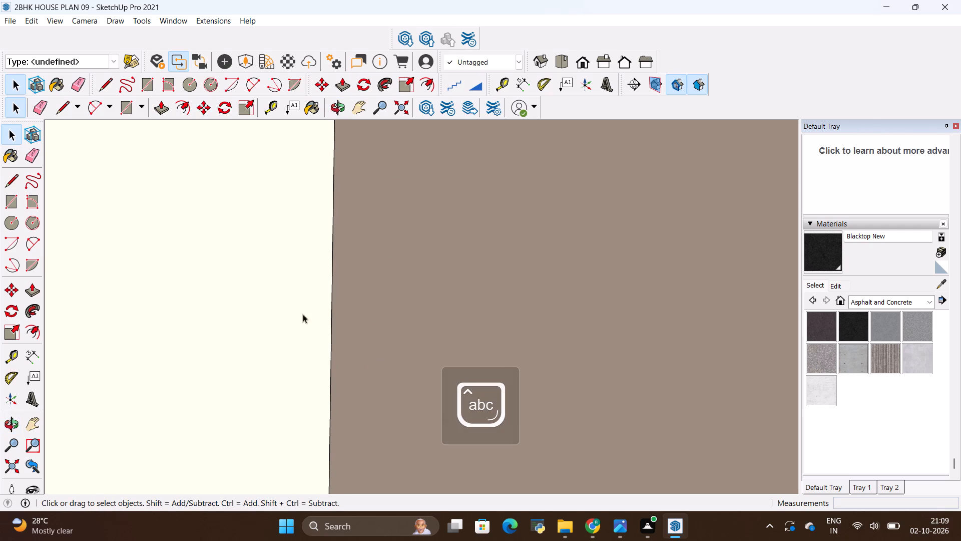
Draw a rectangle about 1' 9 3/4" by 2' 7" on the kitchen wall beneath the end wall cabinet beside the refrigerator.
{"action": "scroll", "coordinate": [273, 267], "scroll_direction": "down", "scroll_amount": 13}
{"action": "scroll", "coordinate": [304, 297], "scroll_direction": "down", "scroll_amount": 20}
{"action": "scroll", "coordinate": [304, 297], "scroll_direction": "down", "scroll_amount": 3}
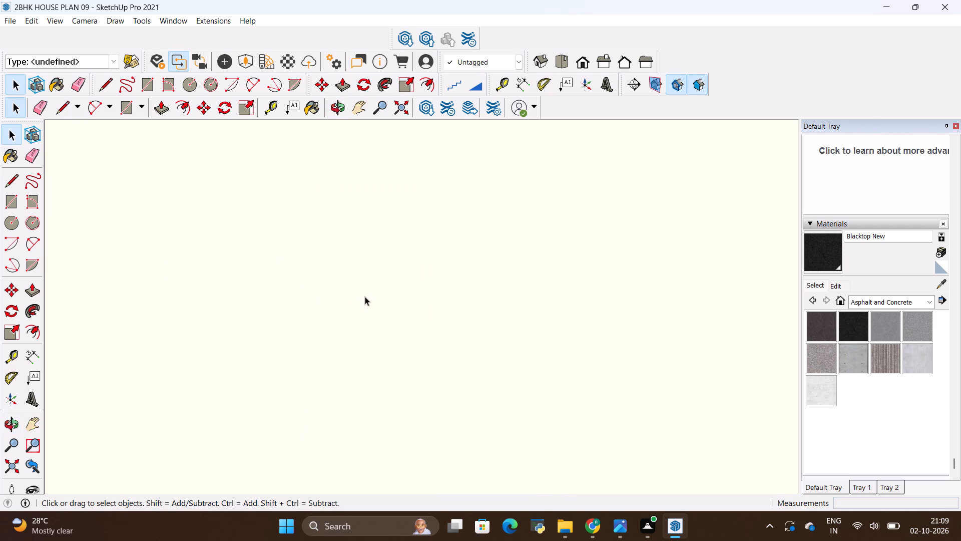
{"action": "scroll", "coordinate": [365, 297], "scroll_direction": "down", "scroll_amount": 9}
{"action": "scroll", "coordinate": [370, 291], "scroll_direction": "down", "scroll_amount": 20}
{"action": "scroll", "coordinate": [370, 291], "scroll_direction": "down", "scroll_amount": 3}
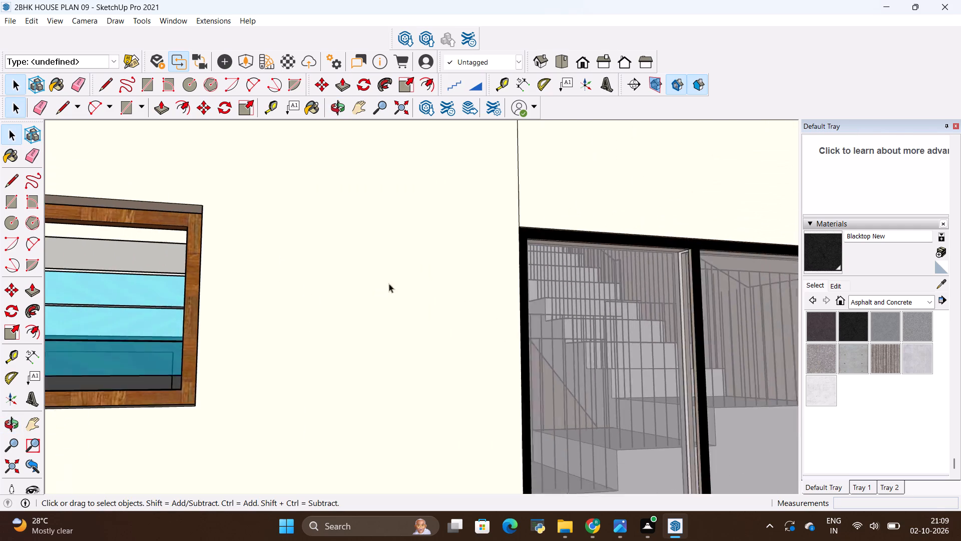
{"action": "scroll", "coordinate": [429, 280], "scroll_direction": "down", "scroll_amount": 20}
{"action": "scroll", "coordinate": [439, 135], "scroll_direction": "up", "scroll_amount": 4}
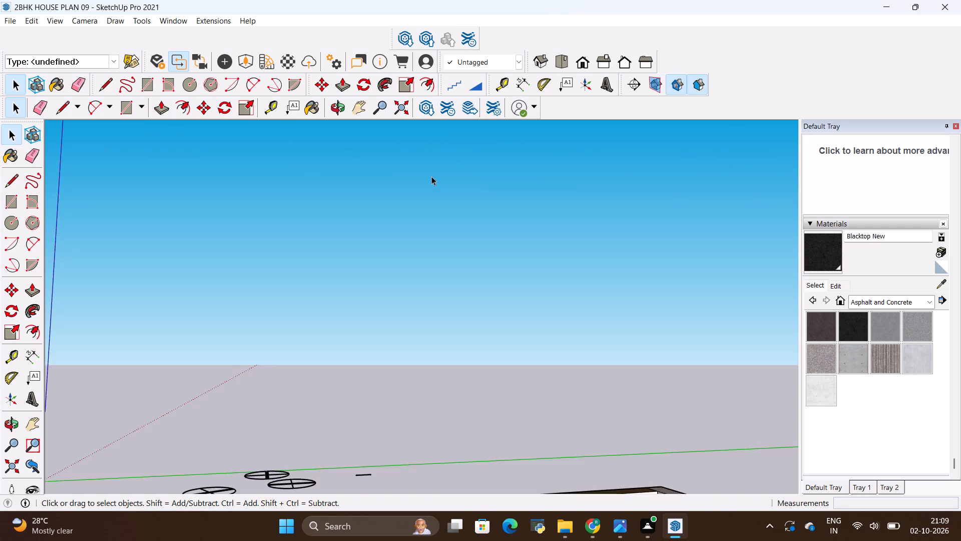
{"action": "scroll", "coordinate": [431, 176], "scroll_direction": "up", "scroll_amount": 1}
{"action": "scroll", "coordinate": [453, 198], "scroll_direction": "down", "scroll_amount": 5}
{"action": "middle_click_drag", "start_coordinate": [466, 212], "coordinate": [501, 377]}
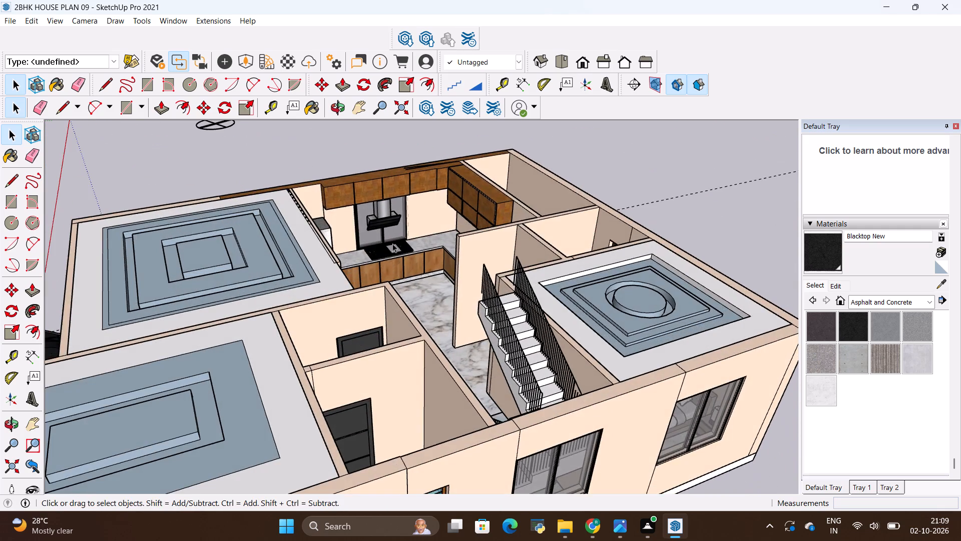
{"action": "scroll", "coordinate": [330, 135], "scroll_direction": "up", "scroll_amount": 6}
{"action": "middle_click_drag", "start_coordinate": [405, 297], "coordinate": [357, 192]}
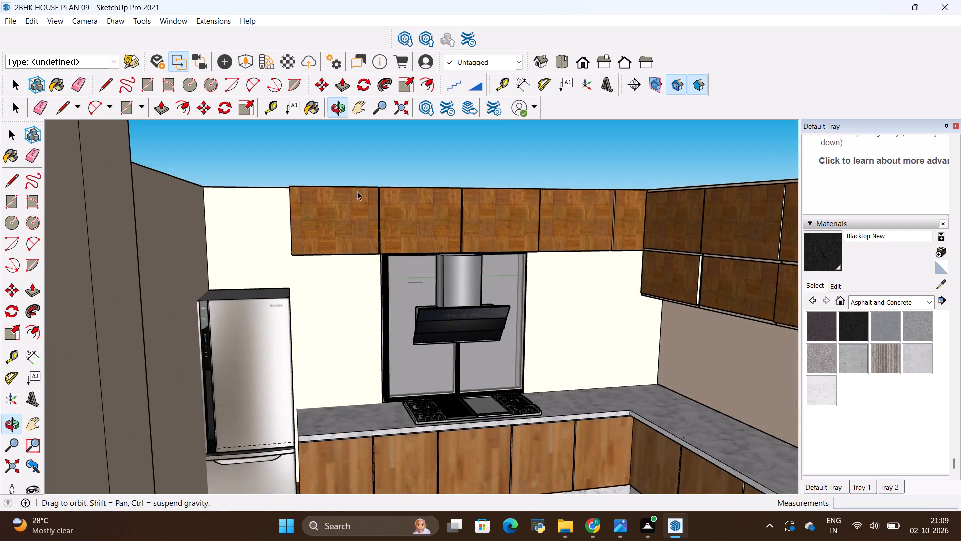
{"action": "scroll", "coordinate": [375, 224], "scroll_direction": "up", "scroll_amount": 3}
{"action": "middle_click_drag", "start_coordinate": [351, 250], "coordinate": [309, 179]}
{"action": "middle_click_drag", "start_coordinate": [353, 249], "coordinate": [358, 200]}
{"action": "scroll", "coordinate": [354, 292], "scroll_direction": "up", "scroll_amount": 1}
{"action": "middle_click_drag", "start_coordinate": [354, 292], "coordinate": [334, 262]}
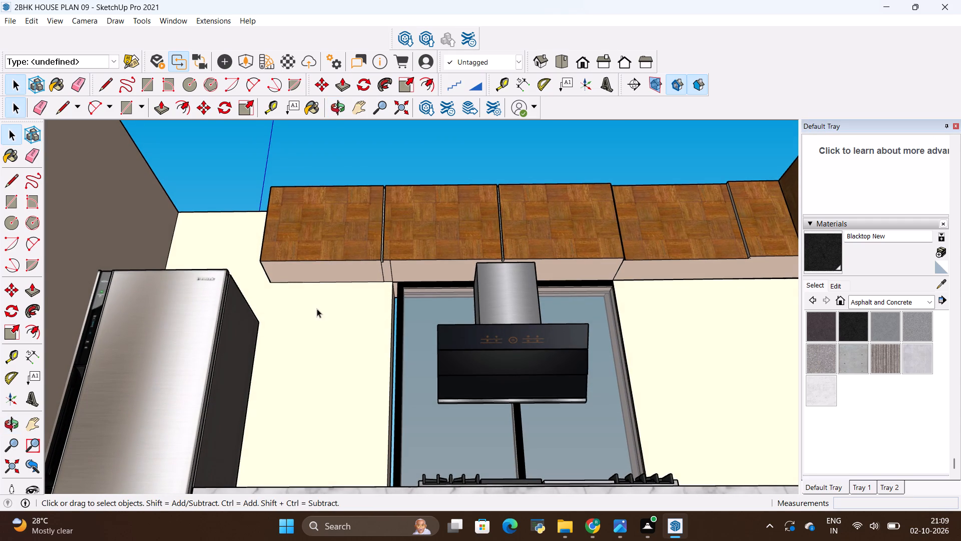
{"action": "key", "text": "r"}
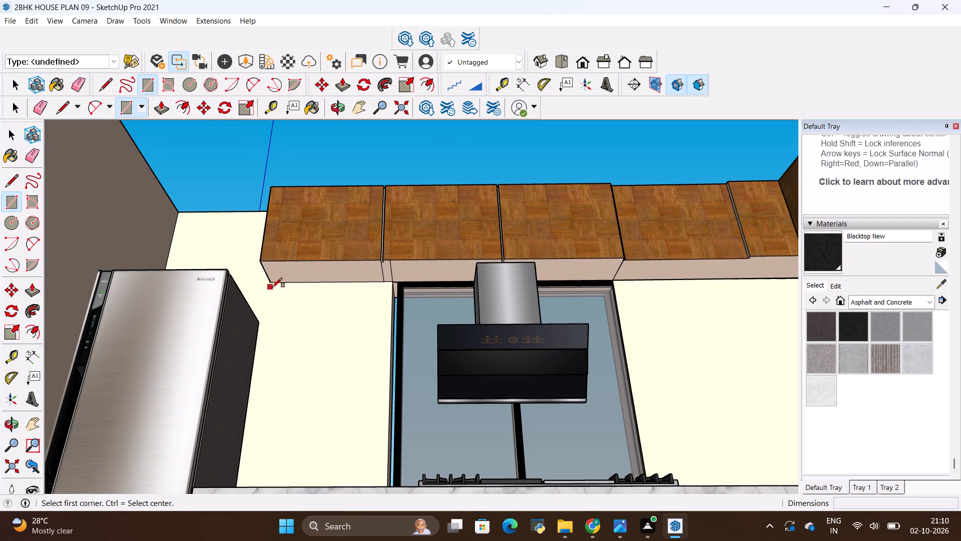
{"action": "left_click", "coordinate": [272, 285]}
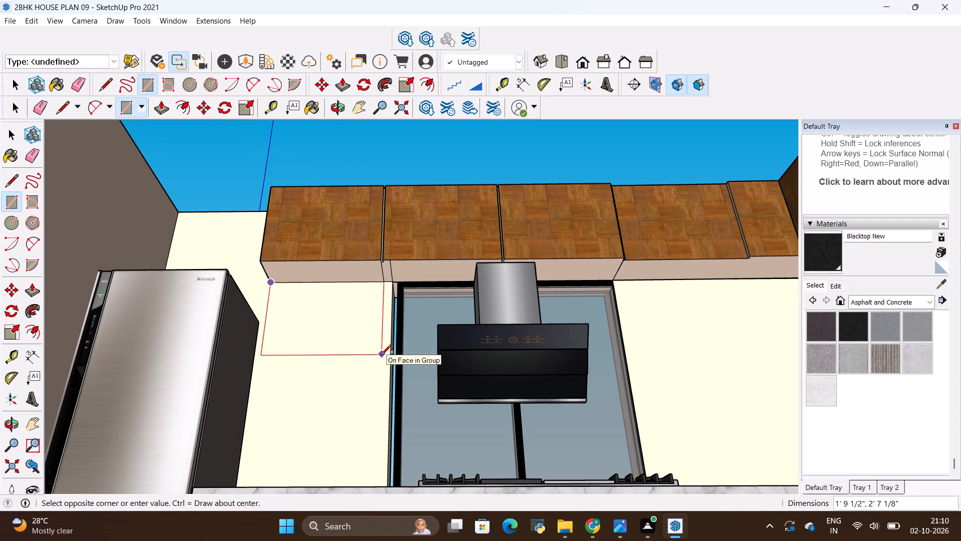
{"action": "middle_click_drag", "start_coordinate": [379, 356], "coordinate": [406, 373]}
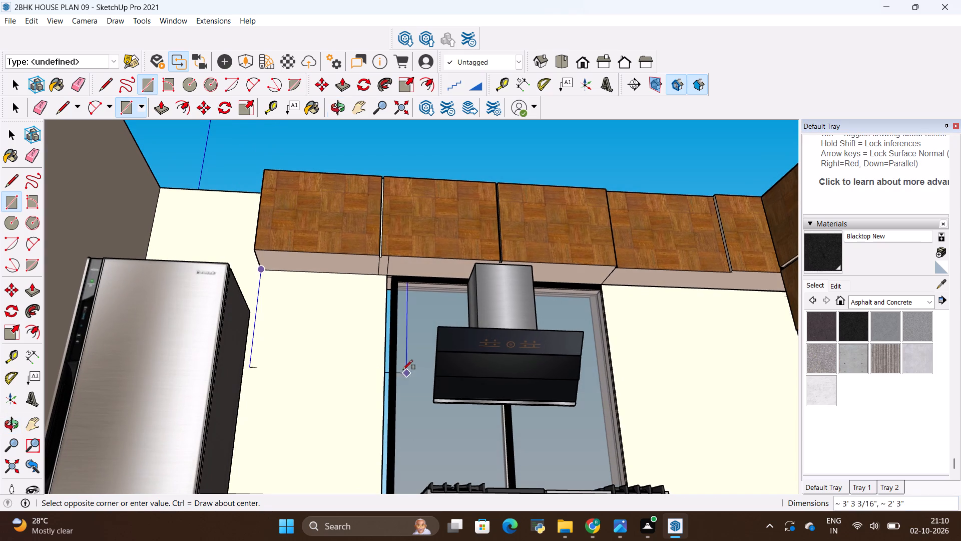
{"action": "left_click", "coordinate": [375, 351]}
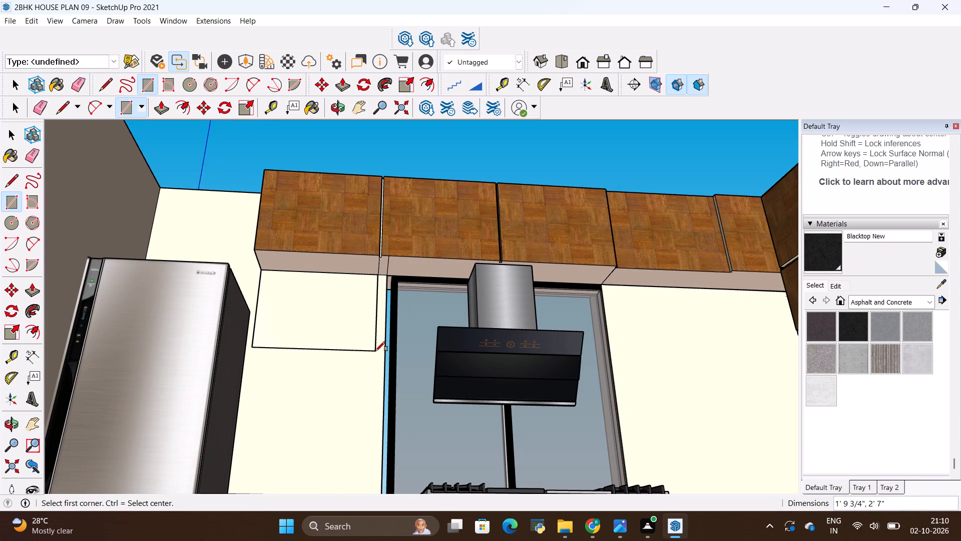
Push/Pull the new wall rectangle out about 11 3/16", flush with the wall cabinet doors above.
{"action": "key", "text": "p"}
{"action": "left_click", "coordinate": [326, 313]}
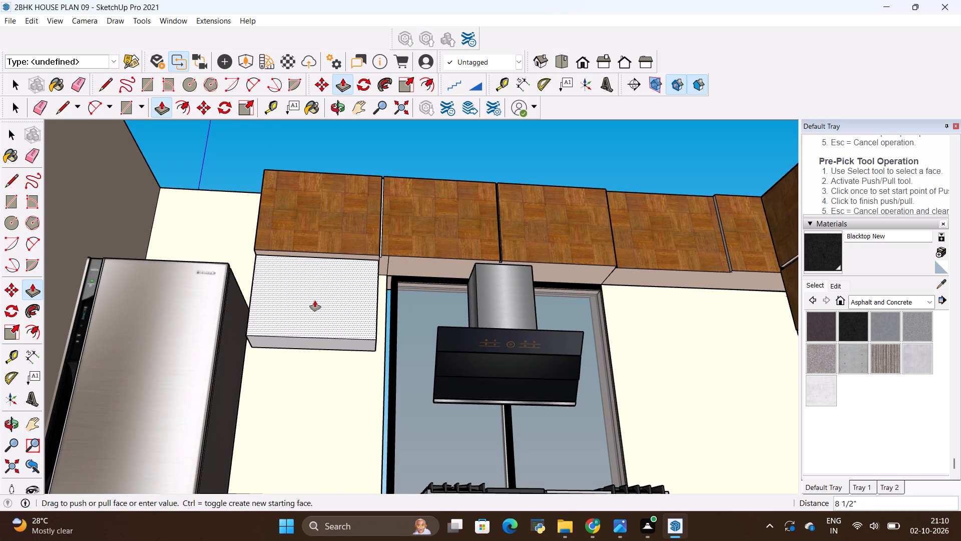
{"action": "left_click", "coordinate": [399, 206]}
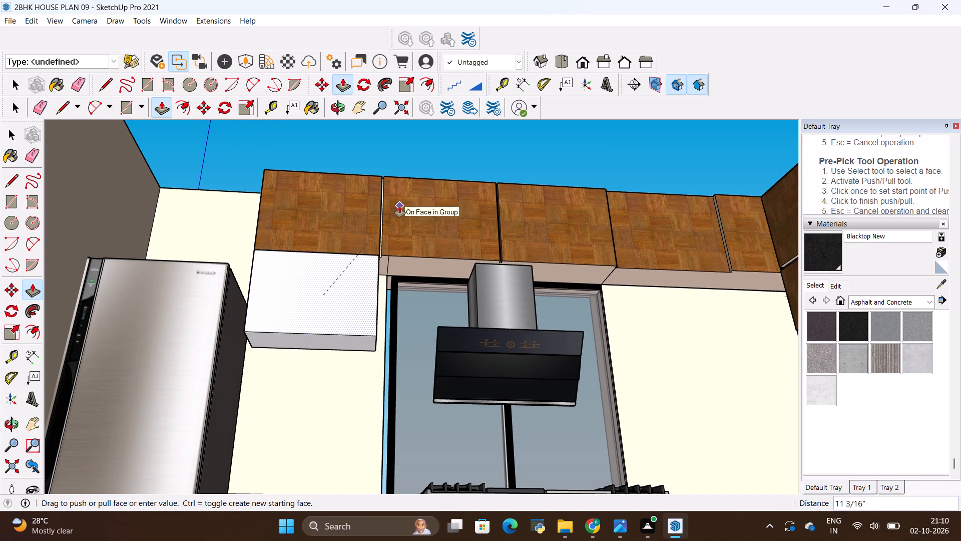
Copy the new lower box's top front edge 1" down its front face.
{"action": "middle_click_drag", "start_coordinate": [314, 308], "coordinate": [363, 407]}
{"action": "scroll", "coordinate": [280, 288], "scroll_direction": "up", "scroll_amount": 7}
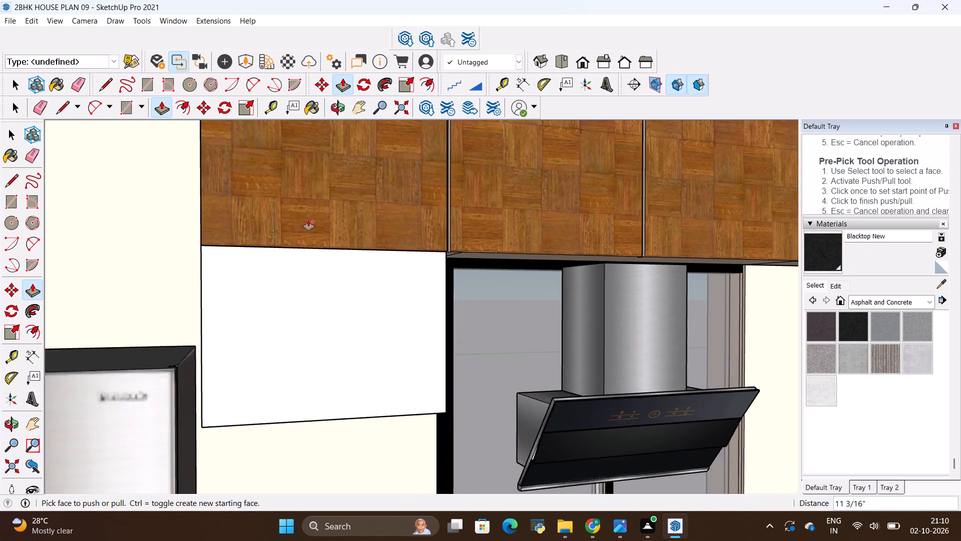
{"action": "scroll", "coordinate": [308, 220], "scroll_direction": "up", "scroll_amount": 4}
{"action": "scroll", "coordinate": [226, 245], "scroll_direction": "up", "scroll_amount": 3}
{"action": "key", "text": "space"}
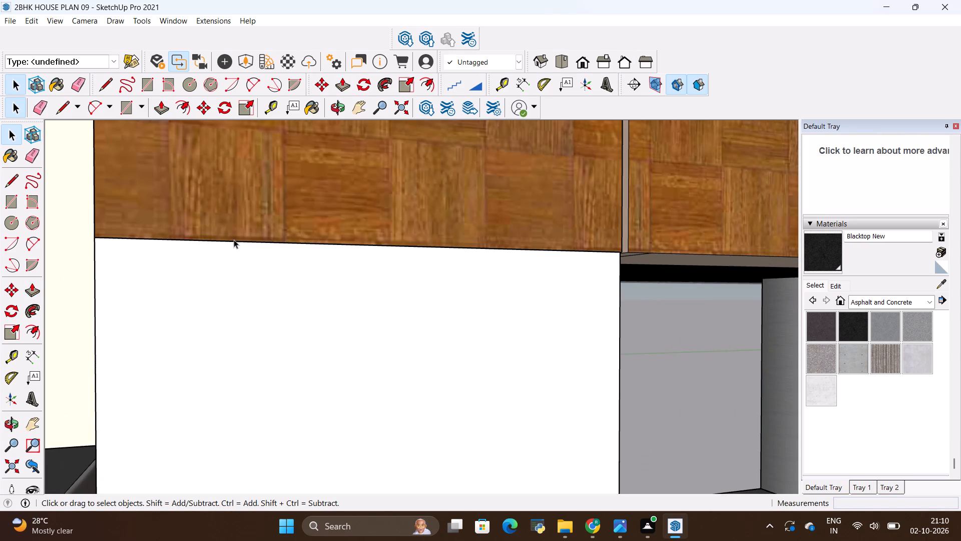
{"action": "left_click", "coordinate": [235, 240]}
{"action": "key", "text": "m"}
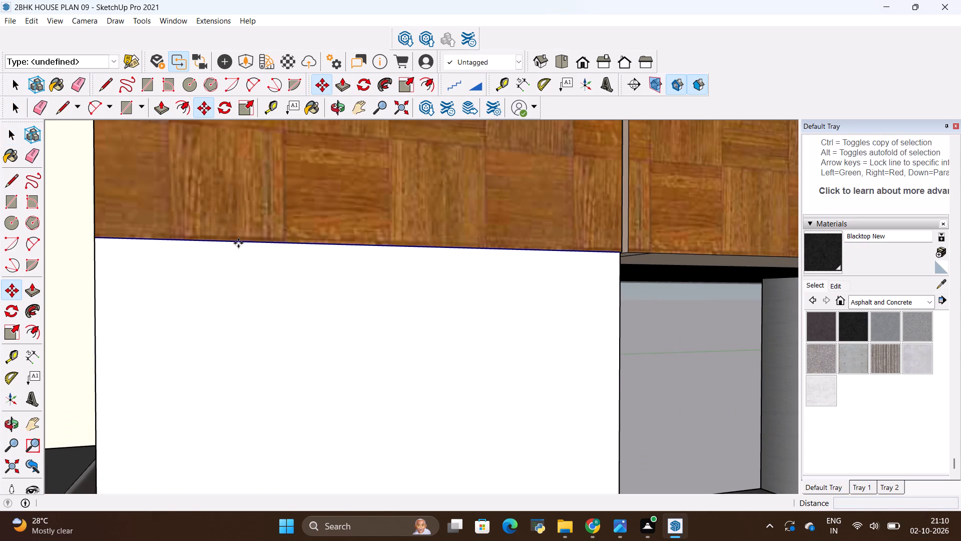
{"action": "left_click", "coordinate": [241, 243]}
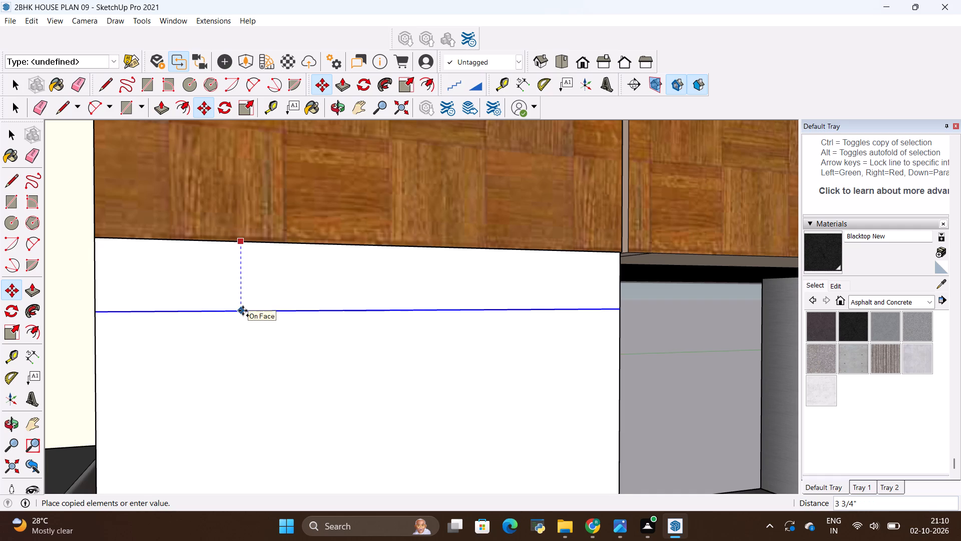
{"action": "scroll", "coordinate": [243, 311], "scroll_direction": "down", "scroll_amount": 8}
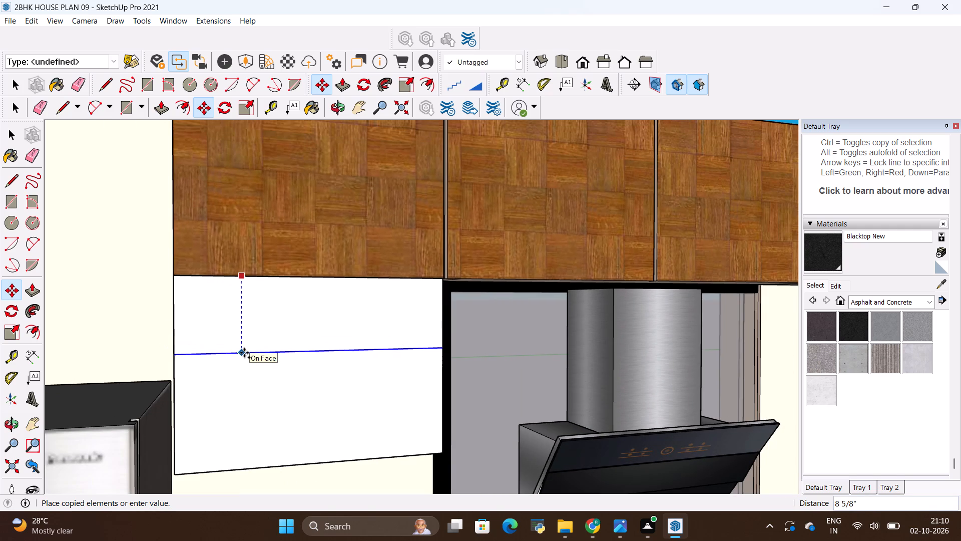
{"action": "key", "text": "BackSpace"}
{"action": "key", "text": "1"}
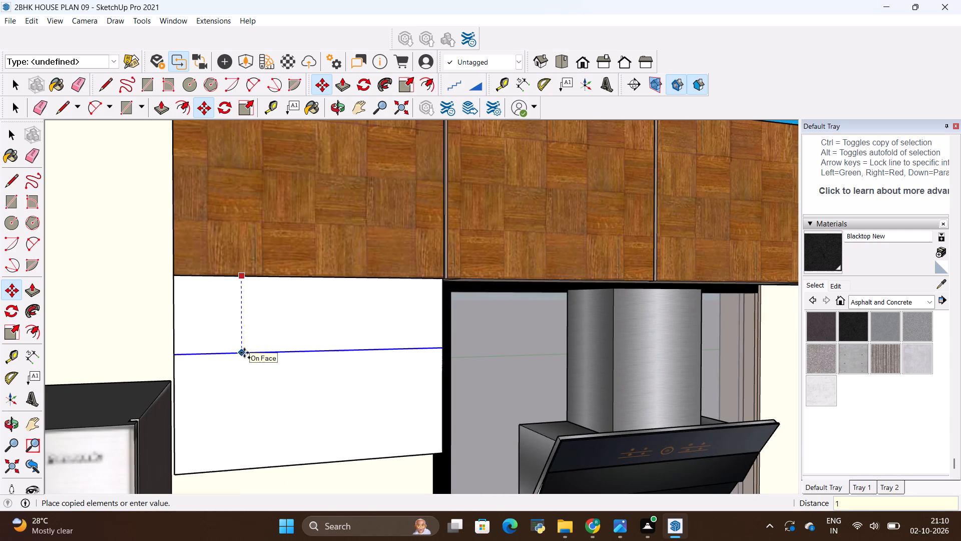
{"action": "key", "text": "shift+quotedbl"}
{"action": "key", "text": "Return"}
{"action": "key", "text": "Escape"}
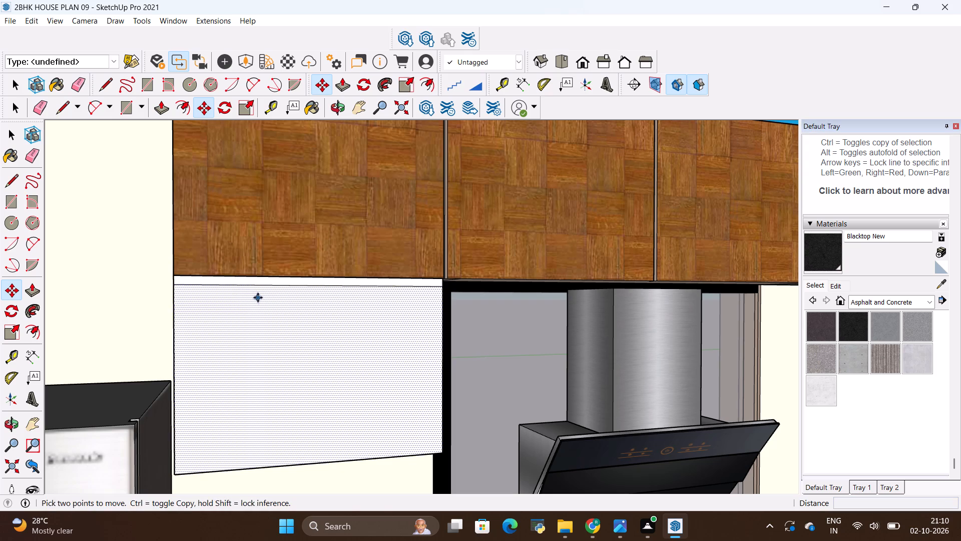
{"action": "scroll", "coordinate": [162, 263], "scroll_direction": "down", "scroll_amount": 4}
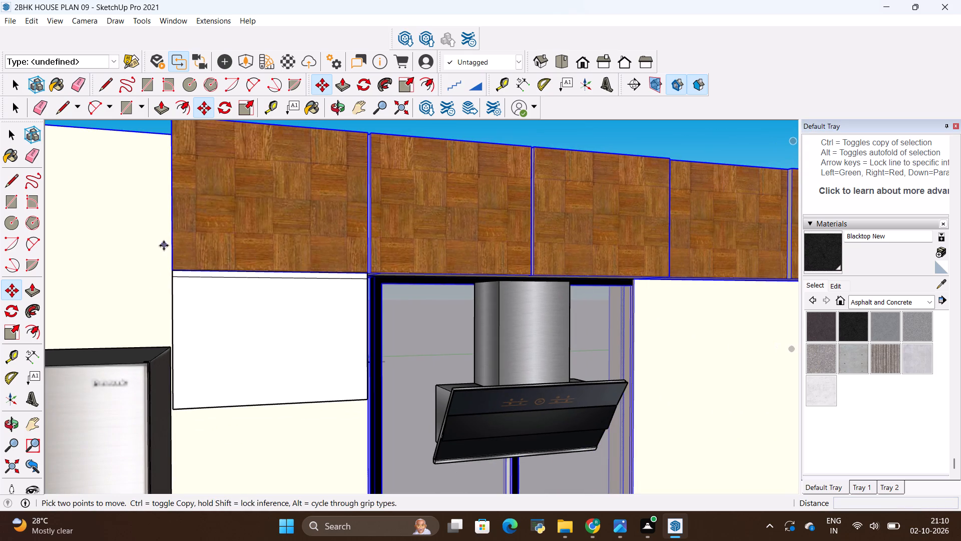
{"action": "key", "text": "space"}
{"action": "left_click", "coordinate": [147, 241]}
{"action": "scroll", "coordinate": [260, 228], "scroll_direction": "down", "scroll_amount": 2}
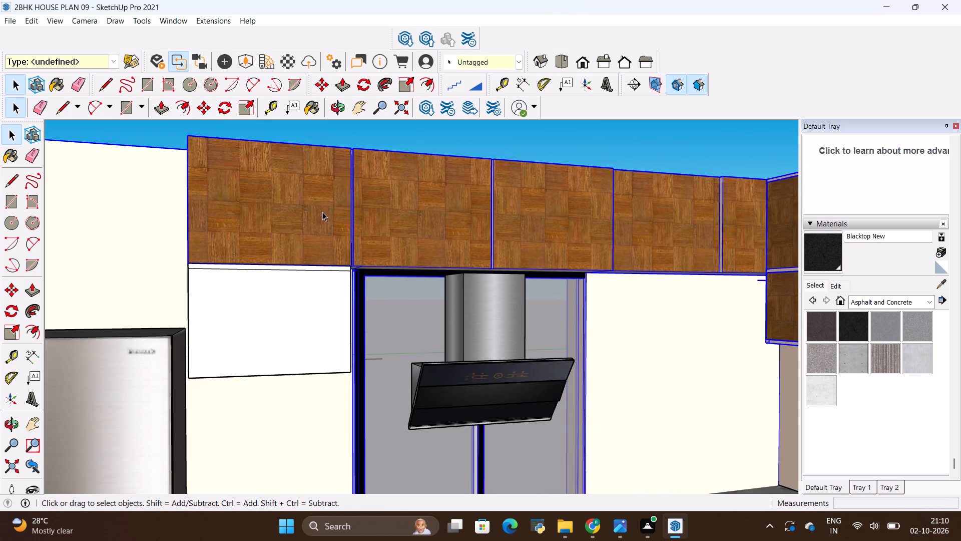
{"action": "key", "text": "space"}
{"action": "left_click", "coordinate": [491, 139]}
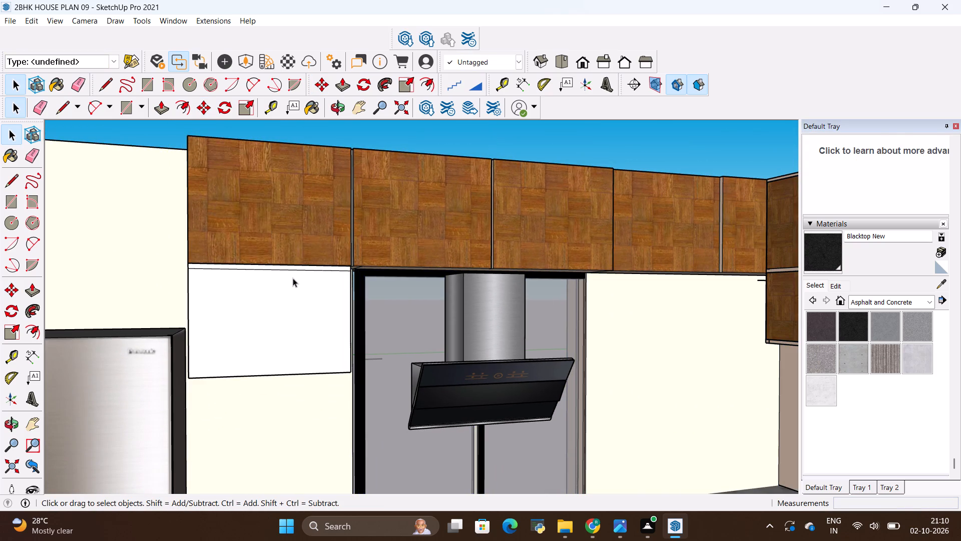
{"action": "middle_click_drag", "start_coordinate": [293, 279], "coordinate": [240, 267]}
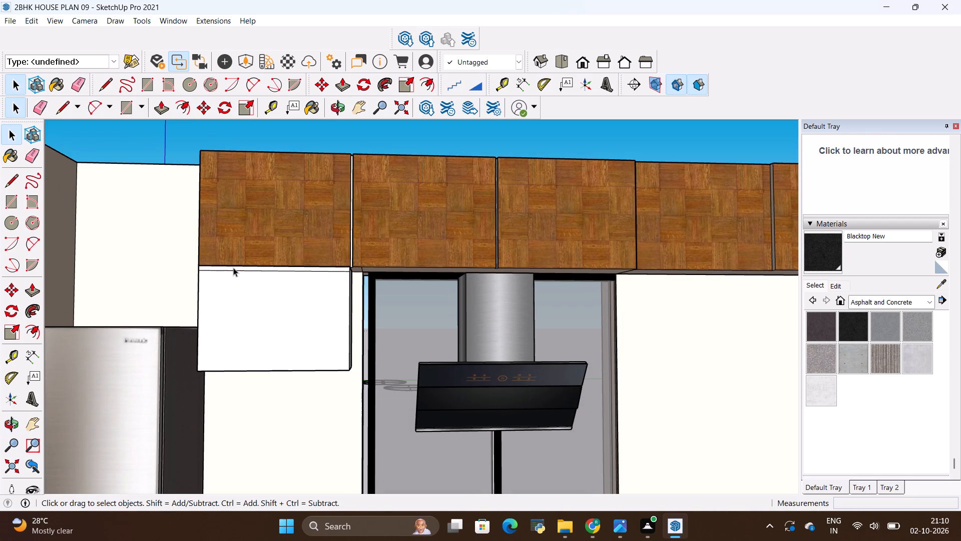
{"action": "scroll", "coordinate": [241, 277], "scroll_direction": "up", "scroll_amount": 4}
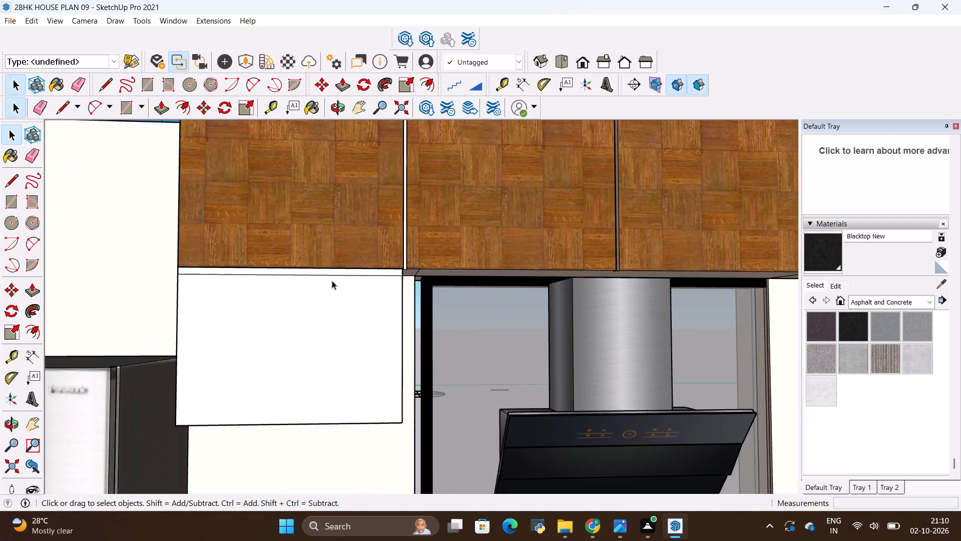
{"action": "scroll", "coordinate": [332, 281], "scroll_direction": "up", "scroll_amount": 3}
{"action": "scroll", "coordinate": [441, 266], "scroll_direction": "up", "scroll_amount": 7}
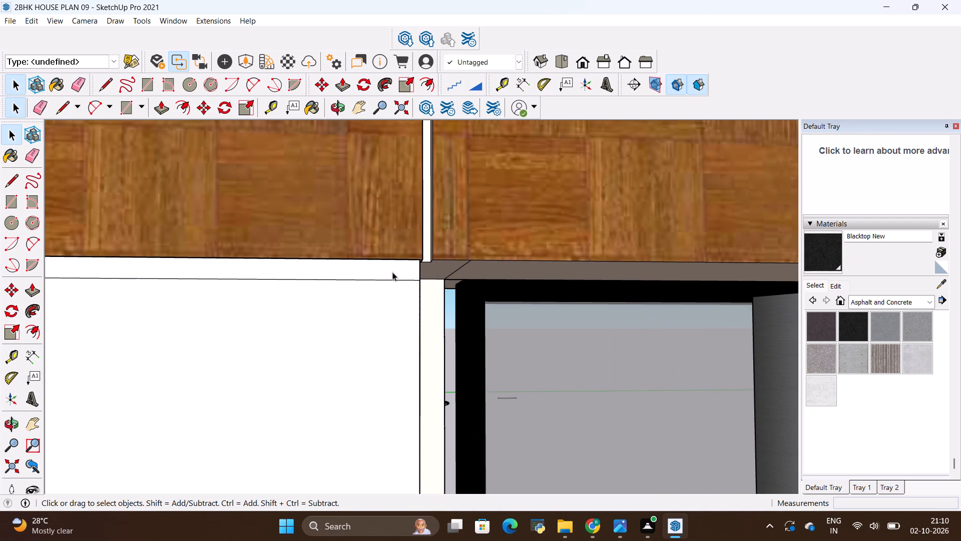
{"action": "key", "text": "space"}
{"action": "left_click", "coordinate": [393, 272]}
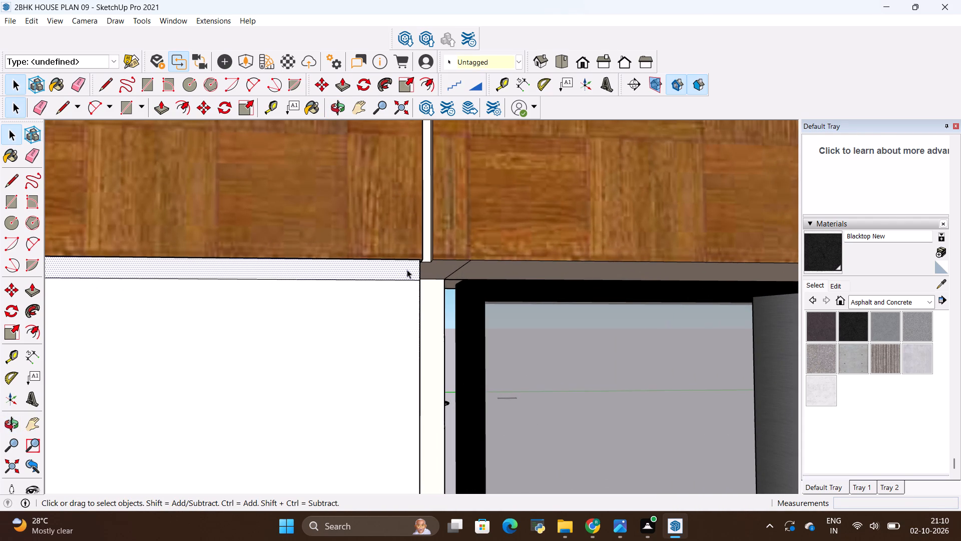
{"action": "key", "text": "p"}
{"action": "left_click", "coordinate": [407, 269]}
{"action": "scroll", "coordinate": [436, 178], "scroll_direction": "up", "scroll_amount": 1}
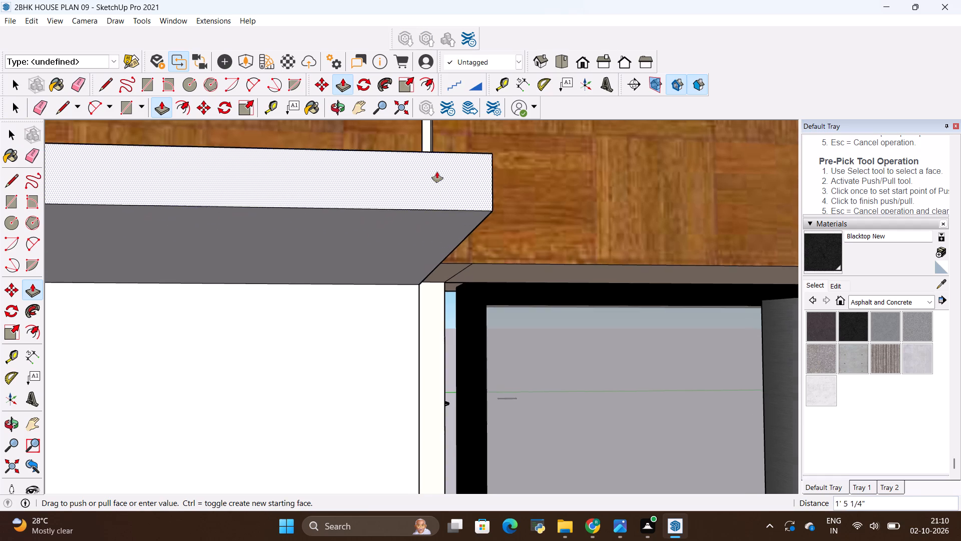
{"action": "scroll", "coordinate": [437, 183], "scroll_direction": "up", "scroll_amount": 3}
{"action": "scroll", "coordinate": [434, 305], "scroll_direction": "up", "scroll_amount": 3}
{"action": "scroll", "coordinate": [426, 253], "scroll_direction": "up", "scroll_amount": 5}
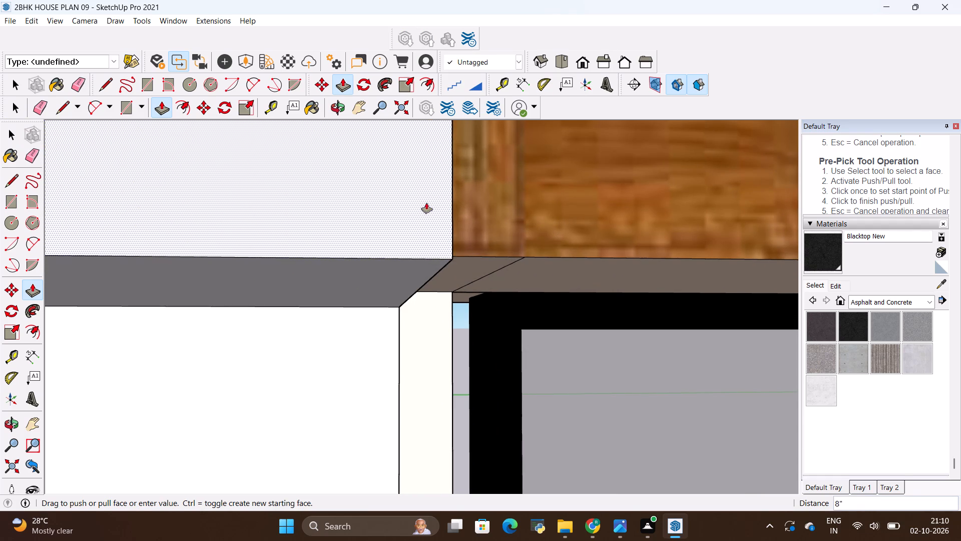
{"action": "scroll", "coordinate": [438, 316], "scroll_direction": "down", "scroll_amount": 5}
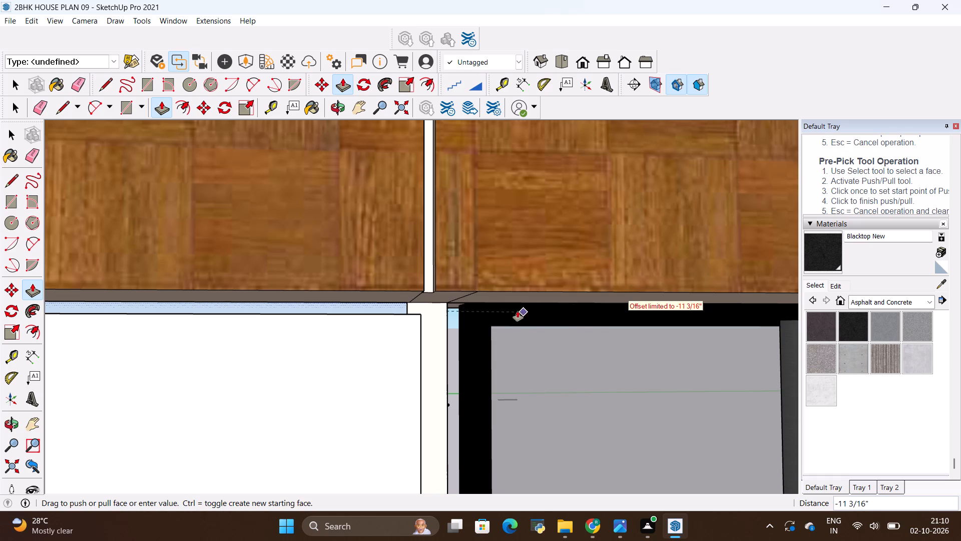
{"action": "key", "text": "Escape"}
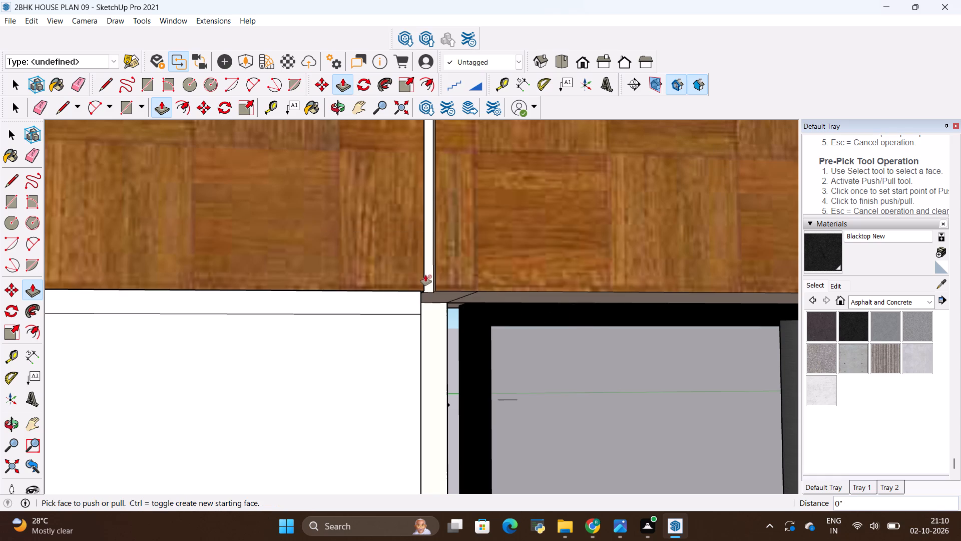
Push the narrow strip along the top of the lower box's front face inward 1" with Push/Pull.
{"action": "middle_click_drag", "start_coordinate": [422, 277], "coordinate": [335, 278]}
{"action": "scroll", "coordinate": [354, 296], "scroll_direction": "up", "scroll_amount": 3}
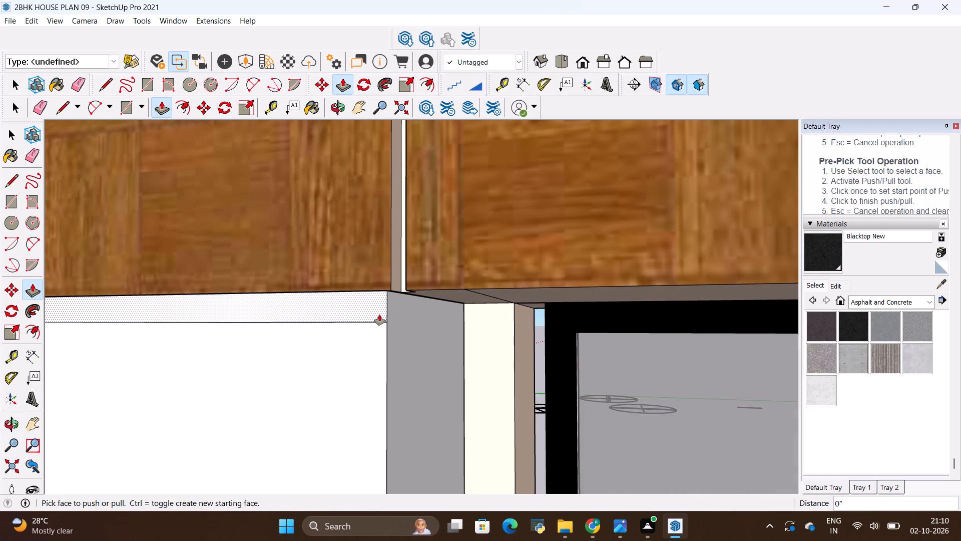
{"action": "left_click", "coordinate": [379, 315]}
{"action": "scroll", "coordinate": [412, 281], "scroll_direction": "up", "scroll_amount": 9}
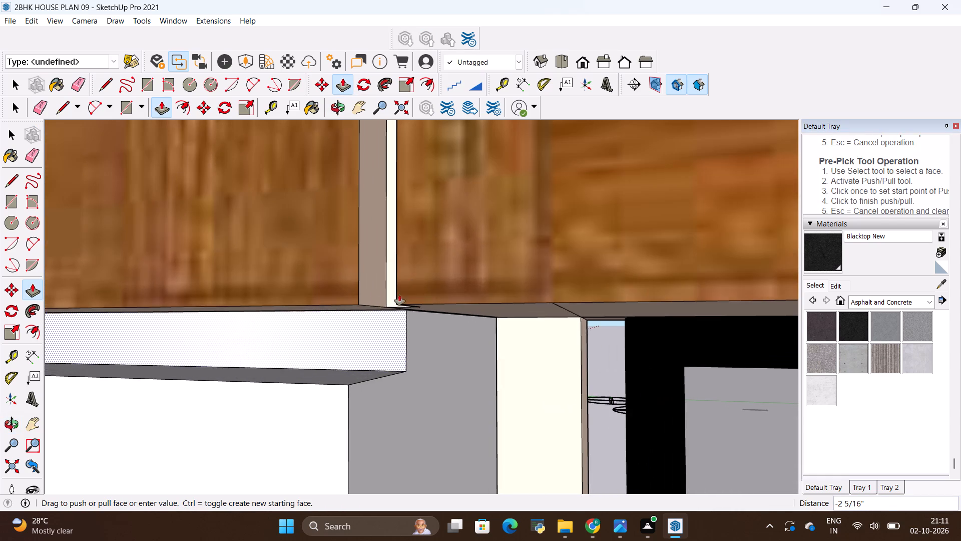
{"action": "scroll", "coordinate": [393, 308], "scroll_direction": "up", "scroll_amount": 11}
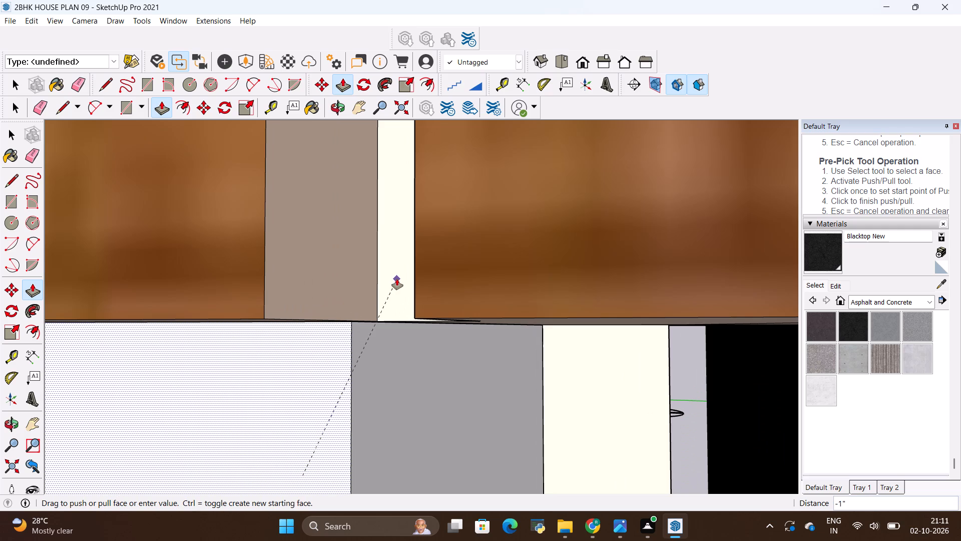
{"action": "left_click", "coordinate": [397, 279]}
{"action": "scroll", "coordinate": [396, 288], "scroll_direction": "down", "scroll_amount": 11}
{"action": "scroll", "coordinate": [528, 244], "scroll_direction": "down", "scroll_amount": 12}
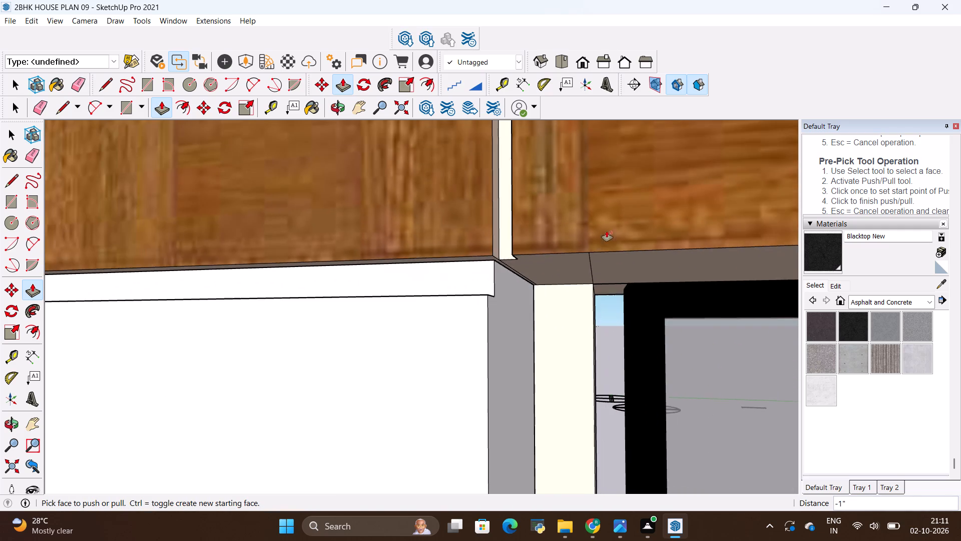
{"action": "scroll", "coordinate": [639, 221], "scroll_direction": "down", "scroll_amount": 6}
{"action": "scroll", "coordinate": [535, 258], "scroll_direction": "down", "scroll_amount": 6}
{"action": "scroll", "coordinate": [465, 257], "scroll_direction": "down", "scroll_amount": 6}
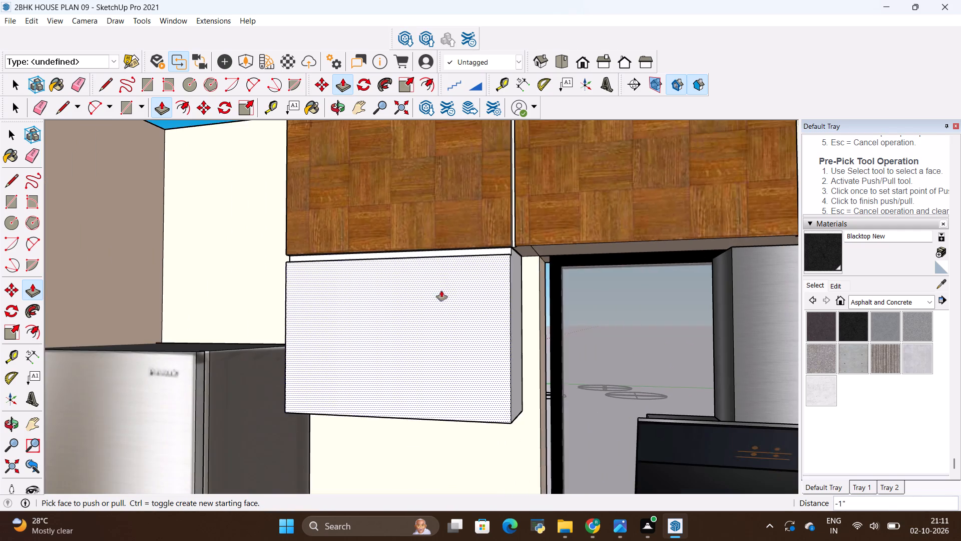
Sample the Wood Floor Parquet material from the end wall cabinet door and paint the lower box's front face with it.
{"action": "middle_click_drag", "start_coordinate": [441, 292], "coordinate": [519, 282]}
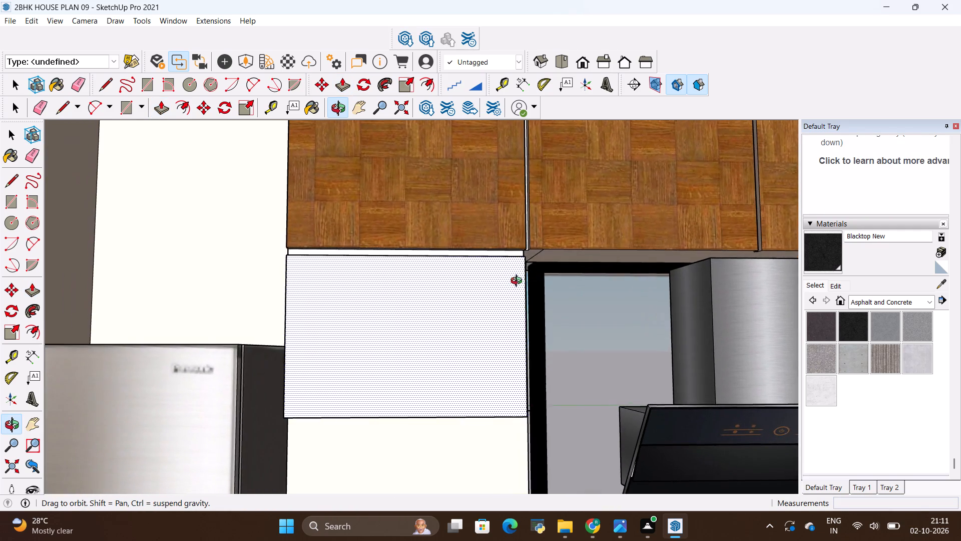
{"action": "middle_click_drag", "start_coordinate": [519, 282], "coordinate": [514, 304]}
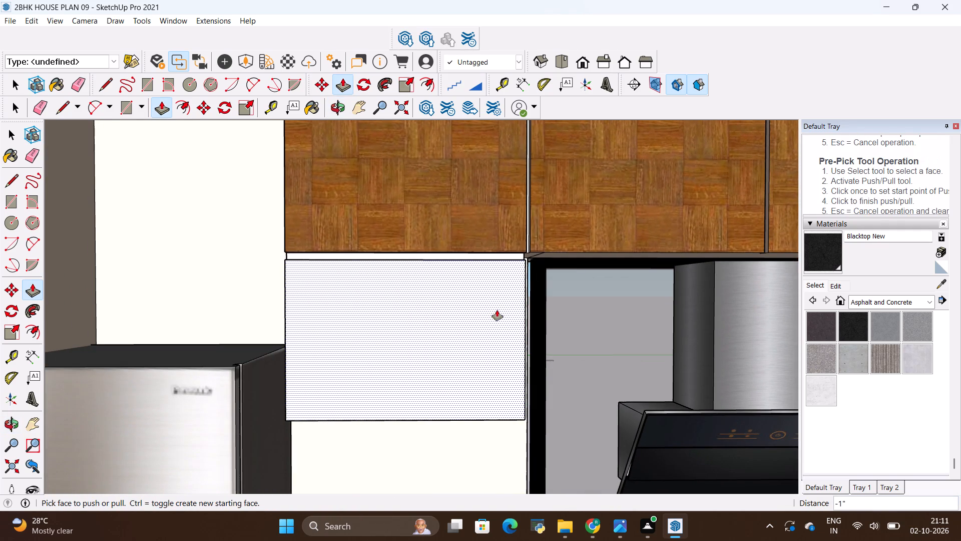
{"action": "scroll", "coordinate": [497, 310], "scroll_direction": "down", "scroll_amount": 4}
{"action": "key", "text": "space"}
{"action": "left_click", "coordinate": [499, 230]}
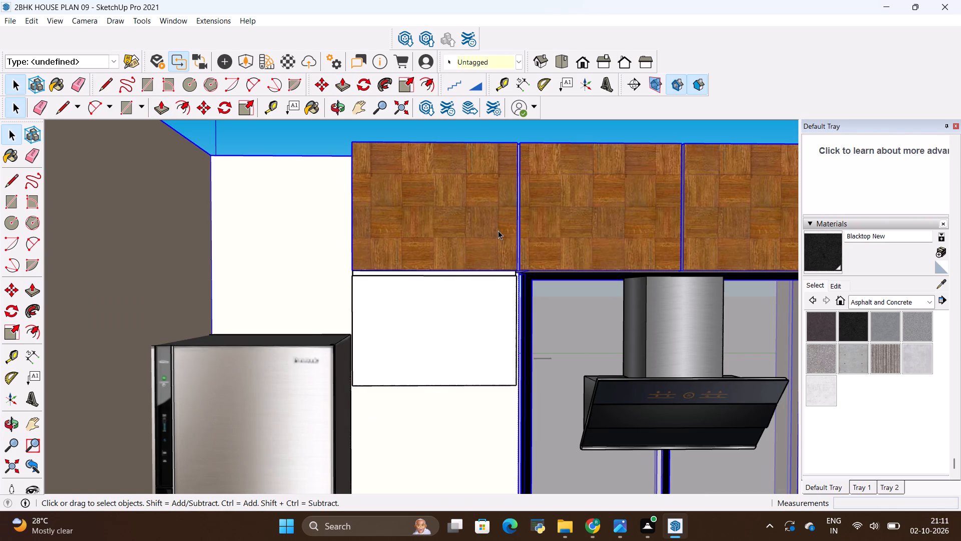
{"action": "left_click", "coordinate": [940, 281]}
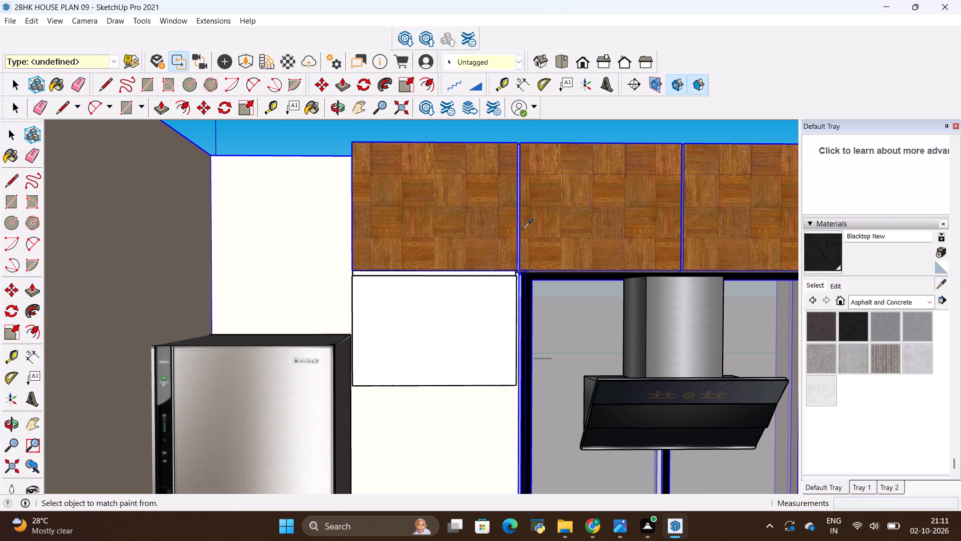
{"action": "left_click", "coordinate": [478, 220]}
{"action": "key", "text": "space"}
{"action": "left_click", "coordinate": [482, 334]}
{"action": "left_click", "coordinate": [482, 334]}
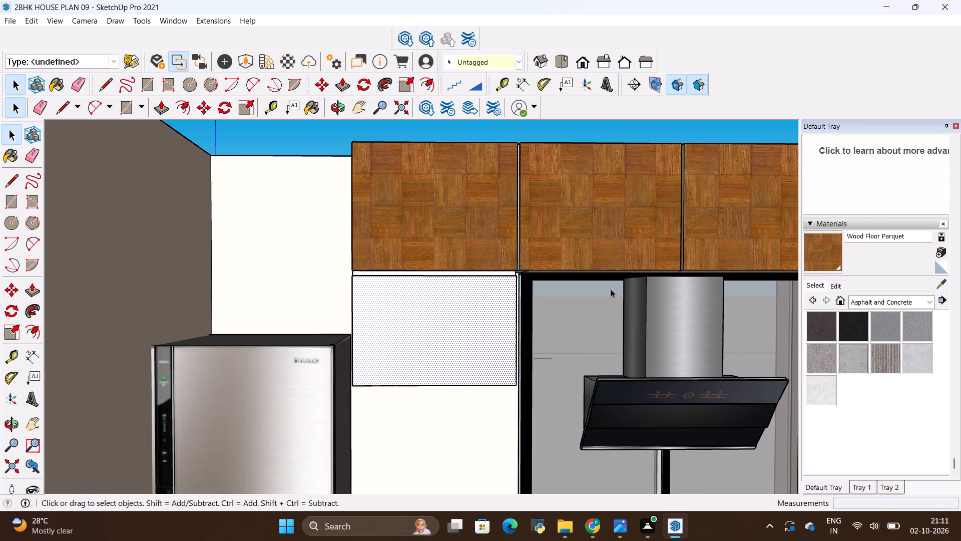
{"action": "left_click", "coordinate": [829, 244]}
{"action": "left_click", "coordinate": [437, 303]}
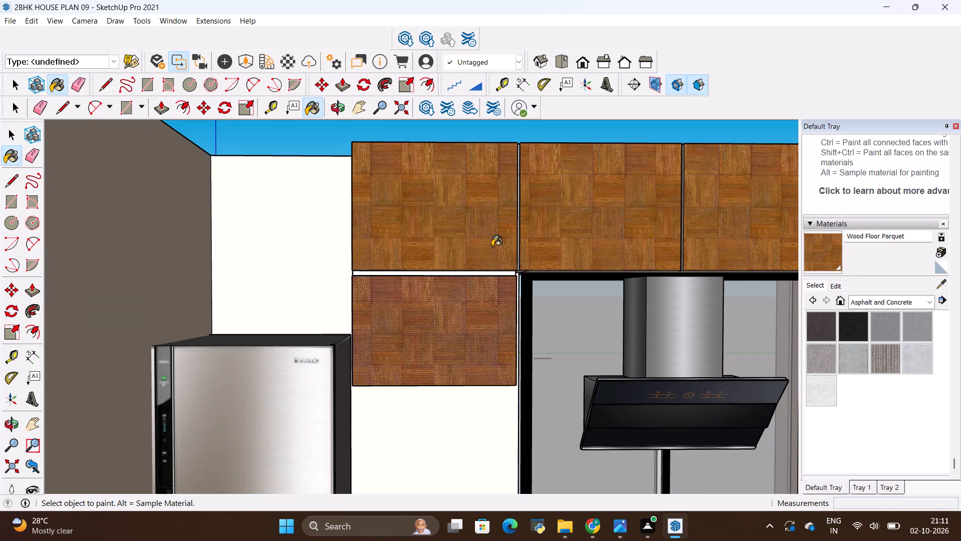
{"action": "scroll", "coordinate": [498, 228], "scroll_direction": "down", "scroll_amount": 4}
{"action": "key", "text": "space"}
{"action": "left_click", "coordinate": [366, 199]}
{"action": "left_click", "coordinate": [402, 130]}
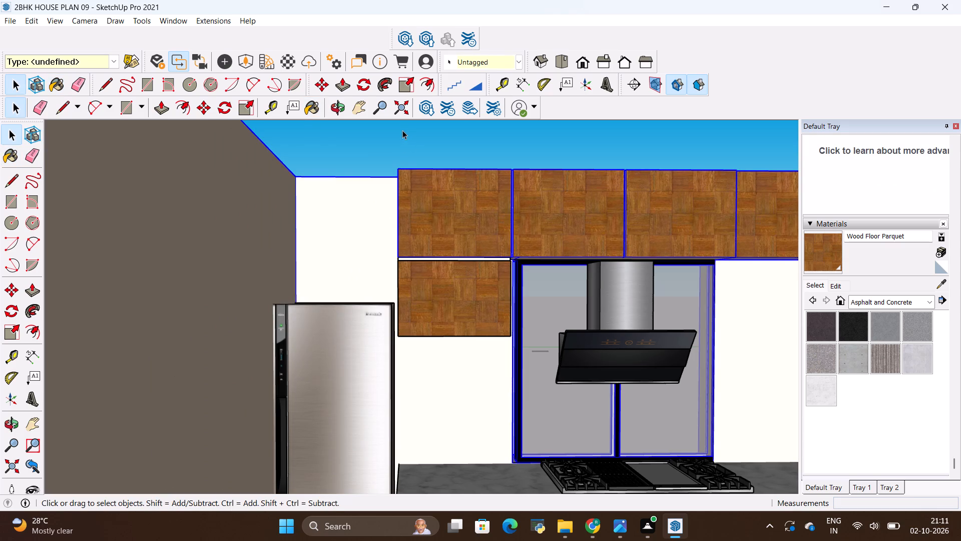
Push/Pull the narrow ledge along the lower cabinet door's top slightly upward to narrow the recessed groove beneath the upper cabinet.
{"action": "scroll", "coordinate": [448, 270], "scroll_direction": "down", "scroll_amount": 5}
{"action": "scroll", "coordinate": [603, 289], "scroll_direction": "up", "scroll_amount": 3}
{"action": "scroll", "coordinate": [567, 367], "scroll_direction": "up", "scroll_amount": 2}
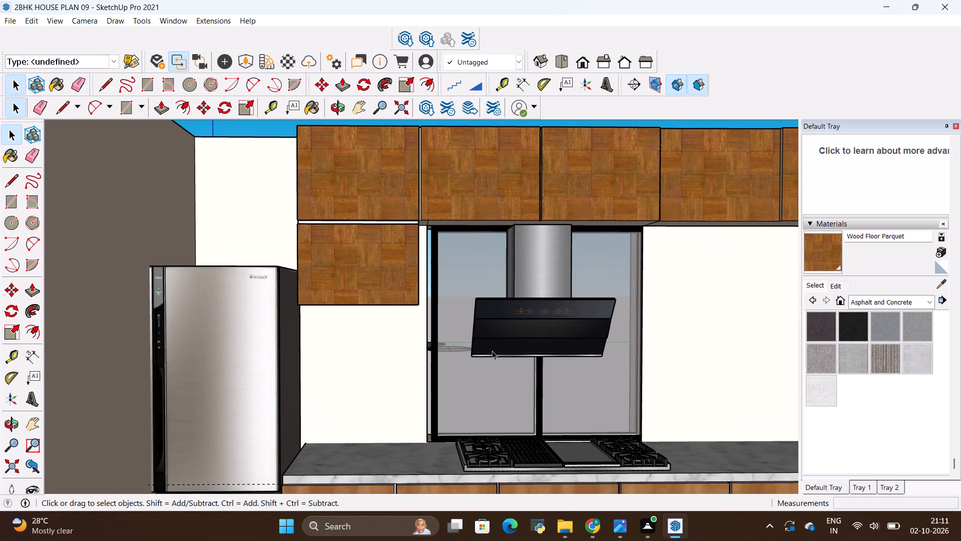
{"action": "scroll", "coordinate": [534, 303], "scroll_direction": "up", "scroll_amount": 2}
{"action": "middle_click_drag", "start_coordinate": [534, 303], "coordinate": [586, 351]}
{"action": "scroll", "coordinate": [478, 281], "scroll_direction": "down", "scroll_amount": 1}
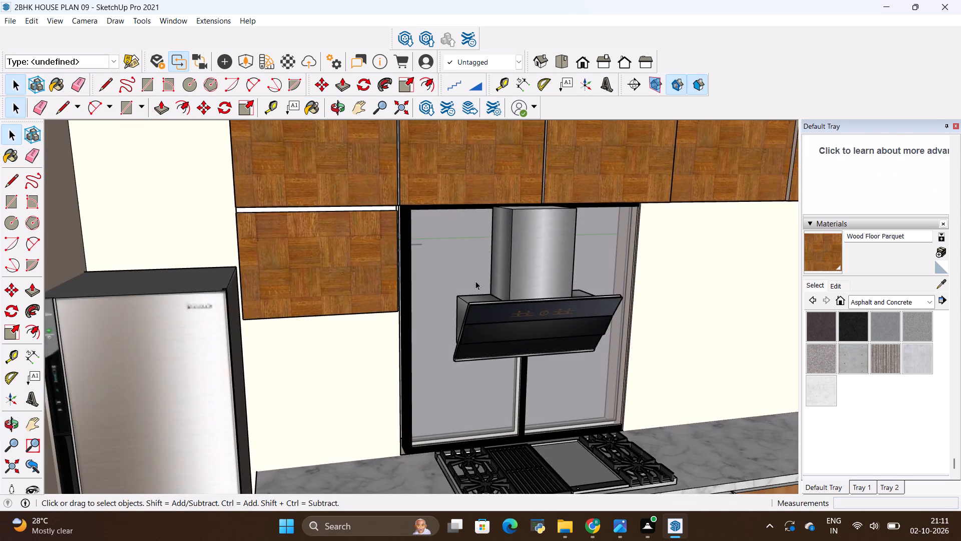
{"action": "scroll", "coordinate": [475, 281], "scroll_direction": "down", "scroll_amount": 2}
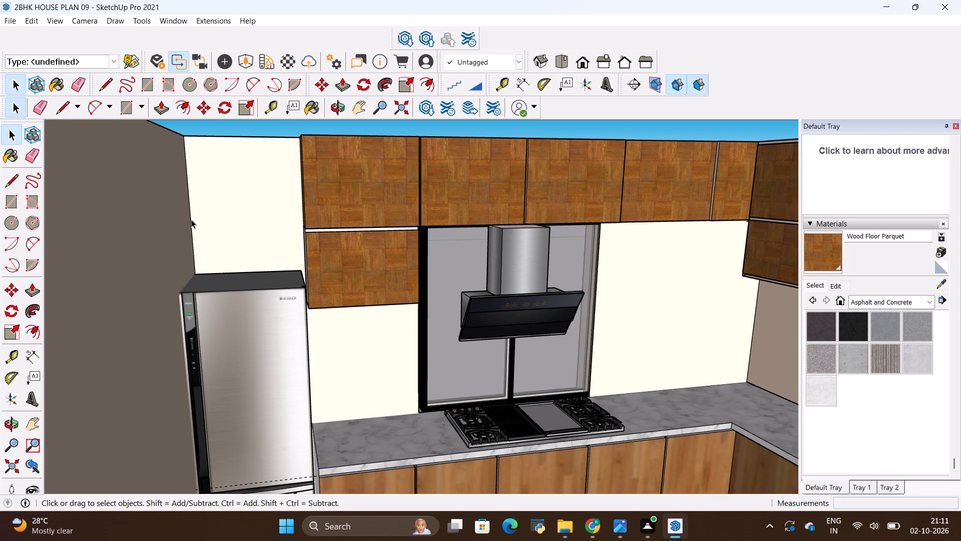
{"action": "scroll", "coordinate": [344, 244], "scroll_direction": "up", "scroll_amount": 20}
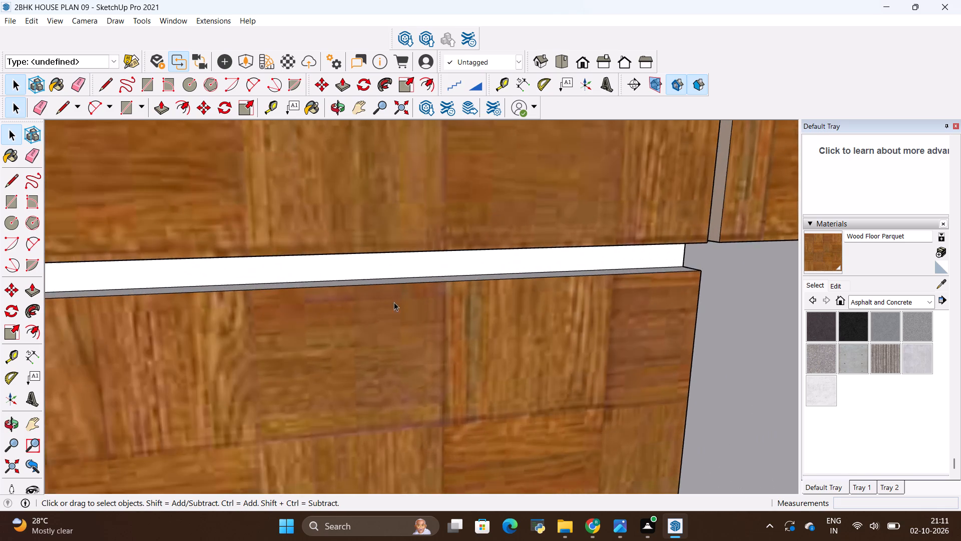
{"action": "scroll", "coordinate": [394, 302], "scroll_direction": "up", "scroll_amount": 4}
{"action": "scroll", "coordinate": [394, 282], "scroll_direction": "down", "scroll_amount": 17}
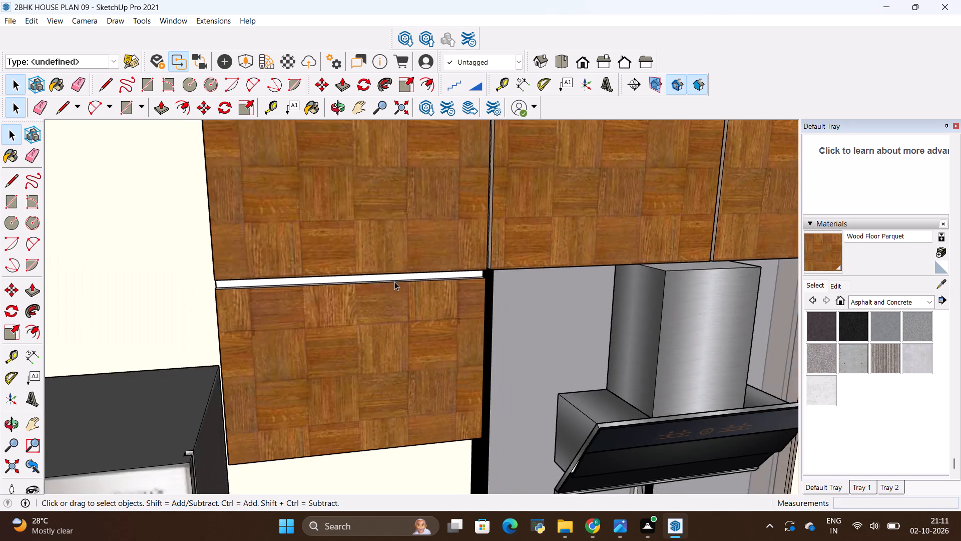
{"action": "scroll", "coordinate": [394, 282], "scroll_direction": "down", "scroll_amount": 7}
{"action": "scroll", "coordinate": [392, 262], "scroll_direction": "up", "scroll_amount": 16}
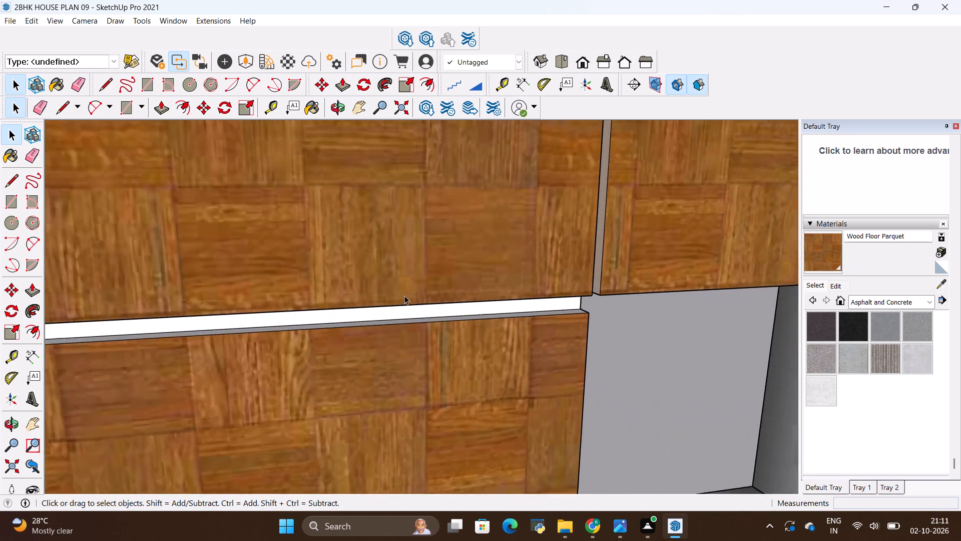
{"action": "scroll", "coordinate": [404, 296], "scroll_direction": "up", "scroll_amount": 2}
{"action": "middle_click_drag", "start_coordinate": [418, 340], "coordinate": [432, 365]}
{"action": "key", "text": "p"}
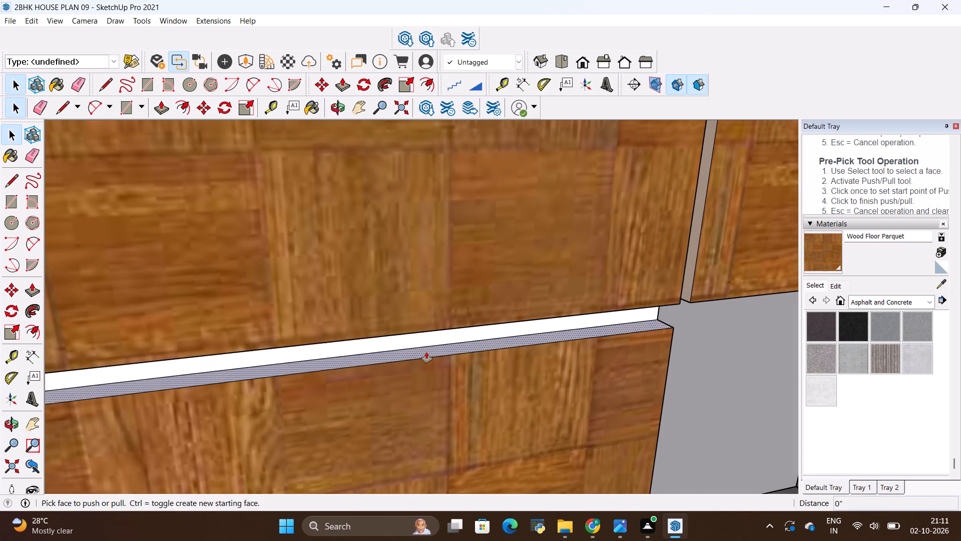
{"action": "scroll", "coordinate": [426, 352], "scroll_direction": "up", "scroll_amount": 4}
{"action": "left_click", "coordinate": [429, 350]}
{"action": "left_click", "coordinate": [427, 336]}
{"action": "scroll", "coordinate": [350, 279], "scroll_direction": "down", "scroll_amount": 3}
{"action": "key", "text": "space"}
{"action": "left_click", "coordinate": [351, 278]}
Examine the wall cabinets beside the refrigerator and the whole house model from its front side with the car and plants.
{"action": "scroll", "coordinate": [357, 280], "scroll_direction": "down", "scroll_amount": 6}
{"action": "middle_click_drag", "start_coordinate": [483, 323], "coordinate": [457, 225]}
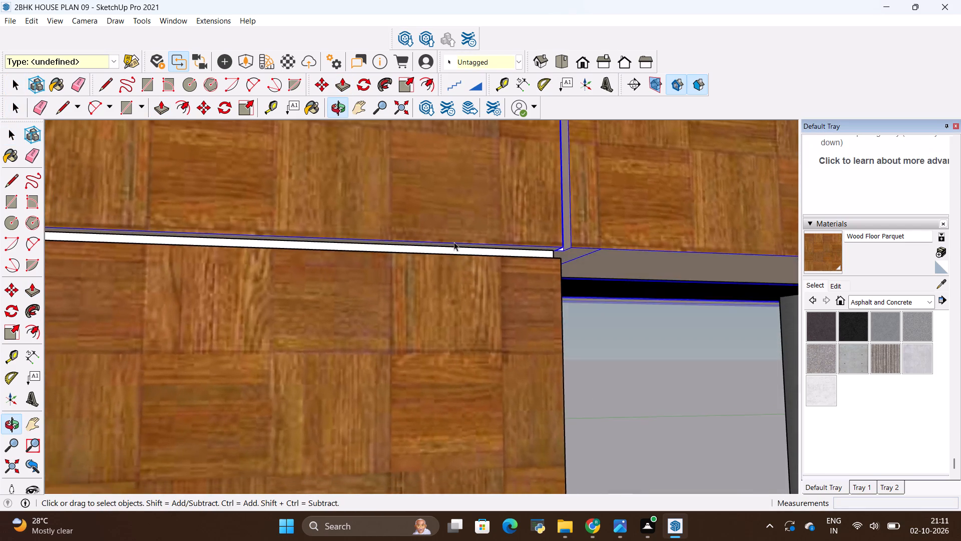
{"action": "scroll", "coordinate": [455, 252], "scroll_direction": "down", "scroll_amount": 8}
{"action": "scroll", "coordinate": [442, 318], "scroll_direction": "down", "scroll_amount": 3}
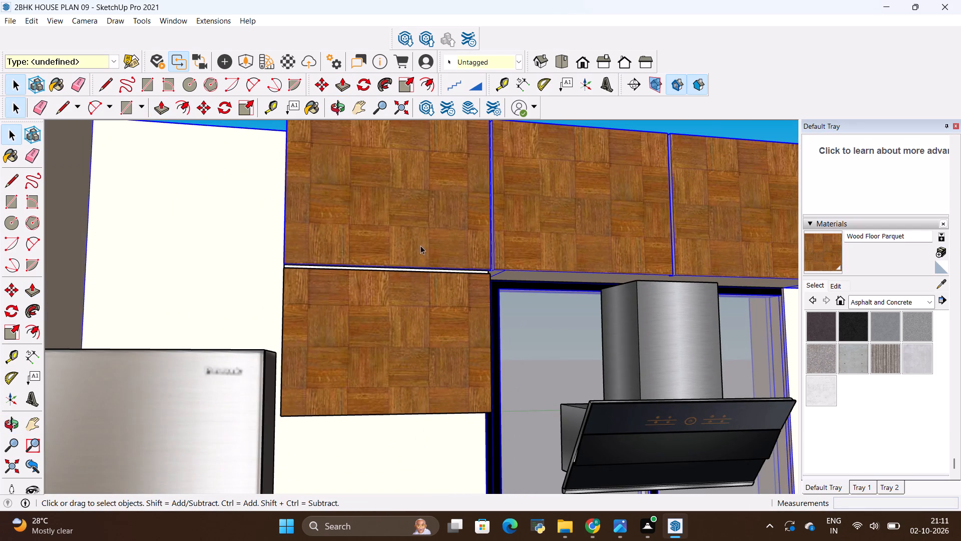
{"action": "middle_click_drag", "start_coordinate": [454, 220], "coordinate": [446, 307], "text": "shift"}
{"action": "scroll", "coordinate": [392, 206], "scroll_direction": "down", "scroll_amount": 4}
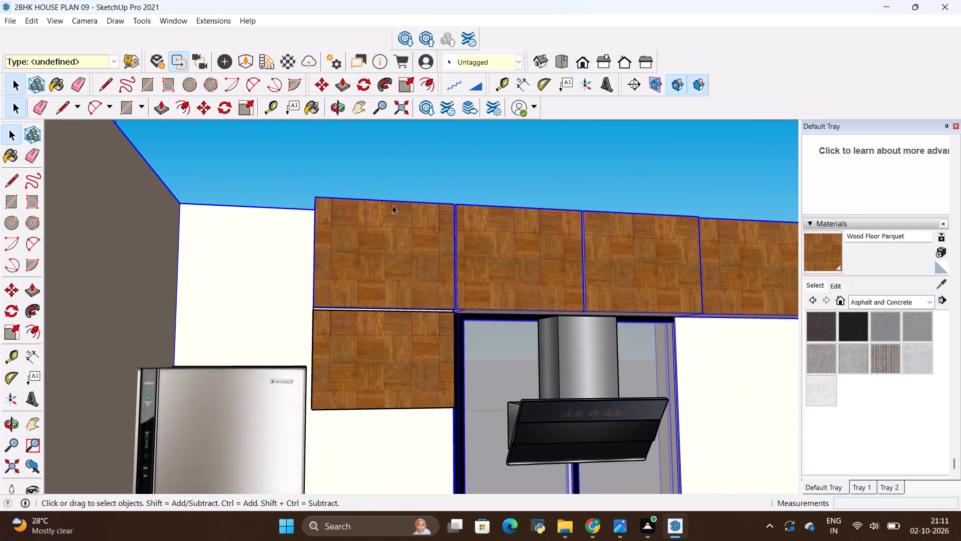
{"action": "scroll", "coordinate": [422, 158], "scroll_direction": "up", "scroll_amount": 2}
{"action": "scroll", "coordinate": [431, 223], "scroll_direction": "down", "scroll_amount": 4}
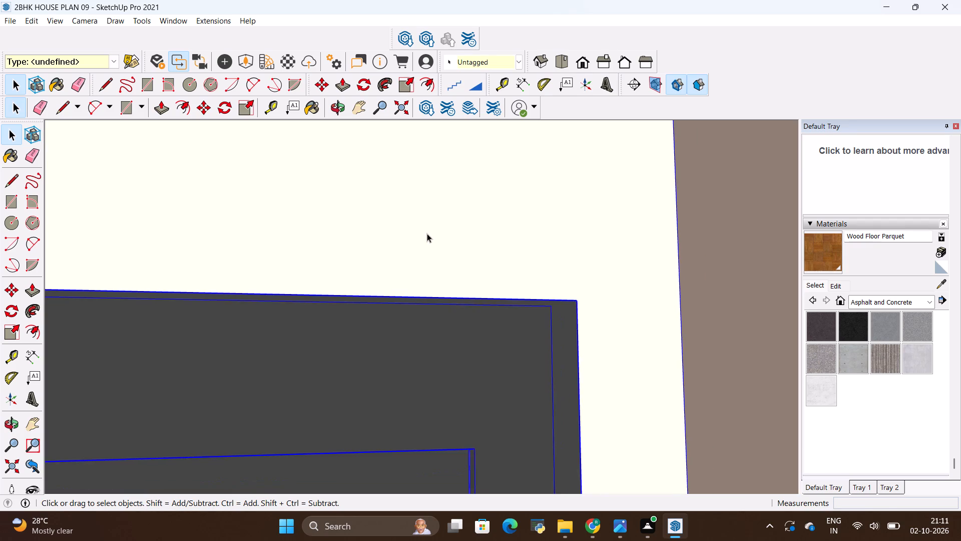
{"action": "scroll", "coordinate": [437, 218], "scroll_direction": "up", "scroll_amount": 9}
{"action": "scroll", "coordinate": [496, 176], "scroll_direction": "up", "scroll_amount": 1}
{"action": "middle_click_drag", "start_coordinate": [496, 176], "coordinate": [459, 493], "text": "shift"}
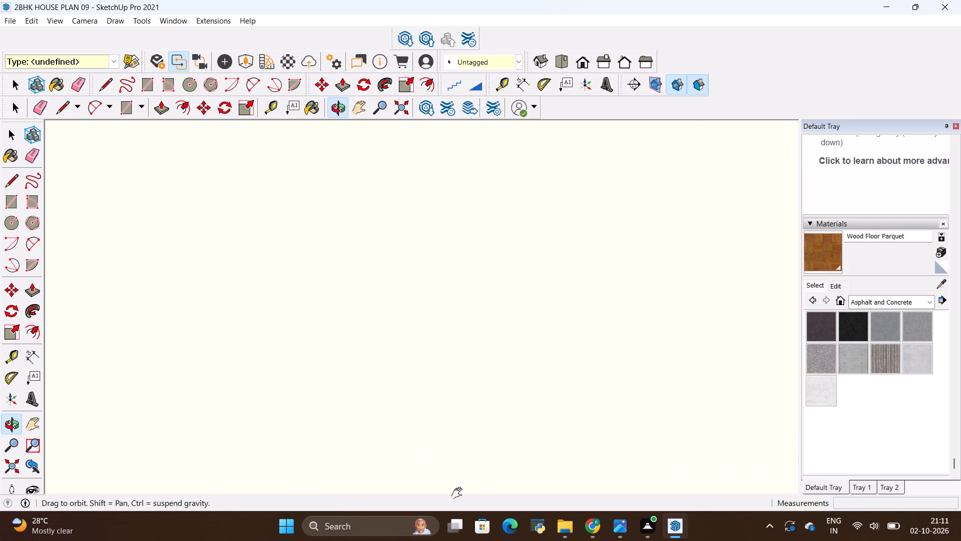
{"action": "middle_click_drag", "start_coordinate": [459, 493], "coordinate": [461, 531], "text": "shift"}
{"action": "middle_click_drag", "start_coordinate": [445, 251], "coordinate": [452, 430], "text": "shift"}
{"action": "middle_click_drag", "start_coordinate": [439, 181], "coordinate": [463, 413], "text": "shift"}
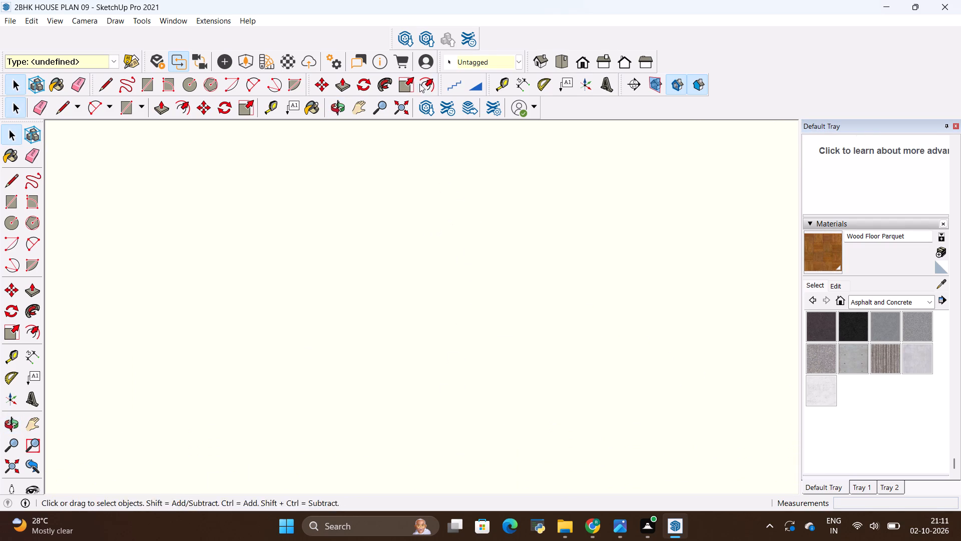
{"action": "middle_click_drag", "start_coordinate": [419, 81], "coordinate": [448, 332], "text": "shift"}
{"action": "middle_click_drag", "start_coordinate": [420, 128], "coordinate": [455, 377], "text": "shift"}
{"action": "scroll", "coordinate": [454, 356], "scroll_direction": "down", "scroll_amount": 14}
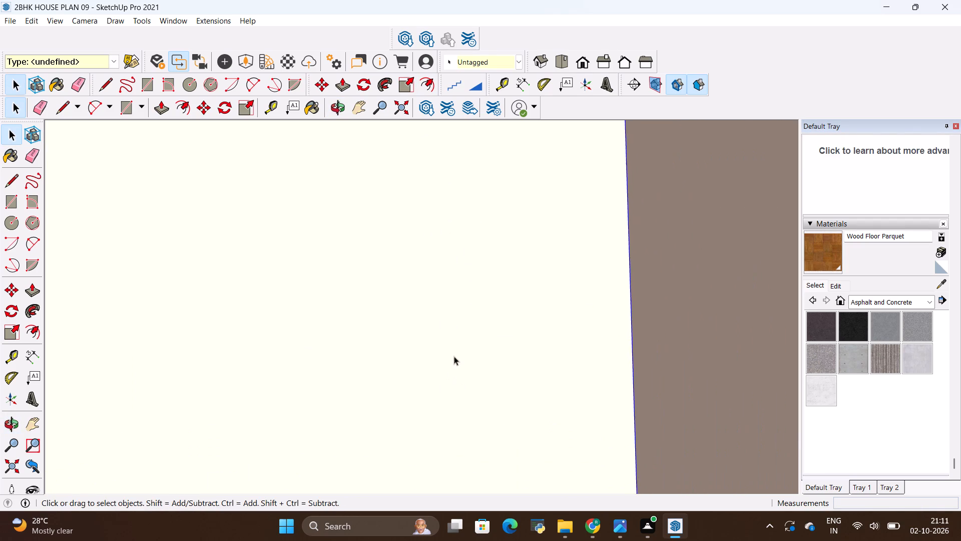
{"action": "scroll", "coordinate": [454, 356], "scroll_direction": "down", "scroll_amount": 1}
{"action": "middle_click_drag", "start_coordinate": [487, 210], "coordinate": [542, 498], "text": "shift"}
{"action": "middle_click_drag", "start_coordinate": [529, 275], "coordinate": [550, 407], "text": "shift"}
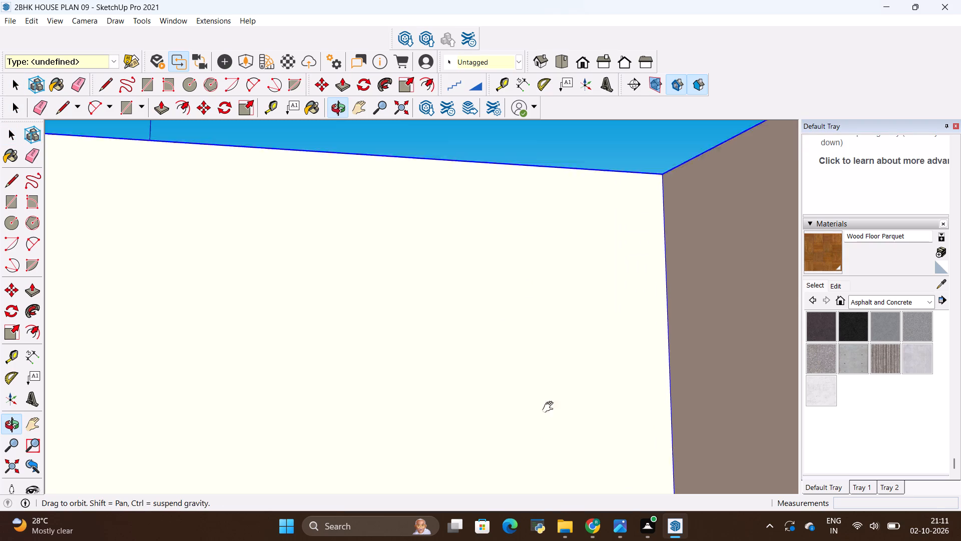
{"action": "middle_click_drag", "start_coordinate": [550, 407], "coordinate": [573, 508], "text": "shift"}
{"action": "scroll", "coordinate": [480, 131], "scroll_direction": "down", "scroll_amount": 2}
{"action": "scroll", "coordinate": [480, 131], "scroll_direction": "up", "scroll_amount": 5}
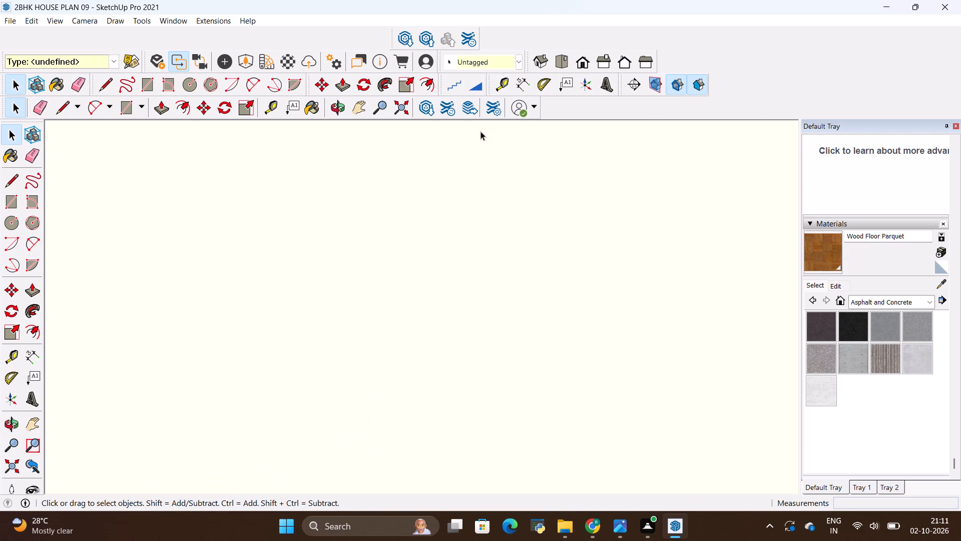
{"action": "scroll", "coordinate": [480, 131], "scroll_direction": "up", "scroll_amount": 11}
{"action": "middle_click_drag", "start_coordinate": [537, 169], "coordinate": [564, 363], "text": "shift"}
{"action": "scroll", "coordinate": [547, 262], "scroll_direction": "up", "scroll_amount": 1, "text": "shift"}
{"action": "scroll", "coordinate": [553, 299], "scroll_direction": "down", "scroll_amount": 7}
{"action": "scroll", "coordinate": [553, 299], "scroll_direction": "down", "scroll_amount": 20}
{"action": "scroll", "coordinate": [553, 299], "scroll_direction": "down", "scroll_amount": 18}
{"action": "scroll", "coordinate": [527, 309], "scroll_direction": "down", "scroll_amount": 17}
{"action": "scroll", "coordinate": [519, 376], "scroll_direction": "up", "scroll_amount": 1}
{"action": "scroll", "coordinate": [519, 376], "scroll_direction": "down", "scroll_amount": 17}
{"action": "scroll", "coordinate": [534, 379], "scroll_direction": "down", "scroll_amount": 20}
{"action": "scroll", "coordinate": [534, 379], "scroll_direction": "down", "scroll_amount": 20}
{"action": "scroll", "coordinate": [534, 379], "scroll_direction": "down", "scroll_amount": 12}
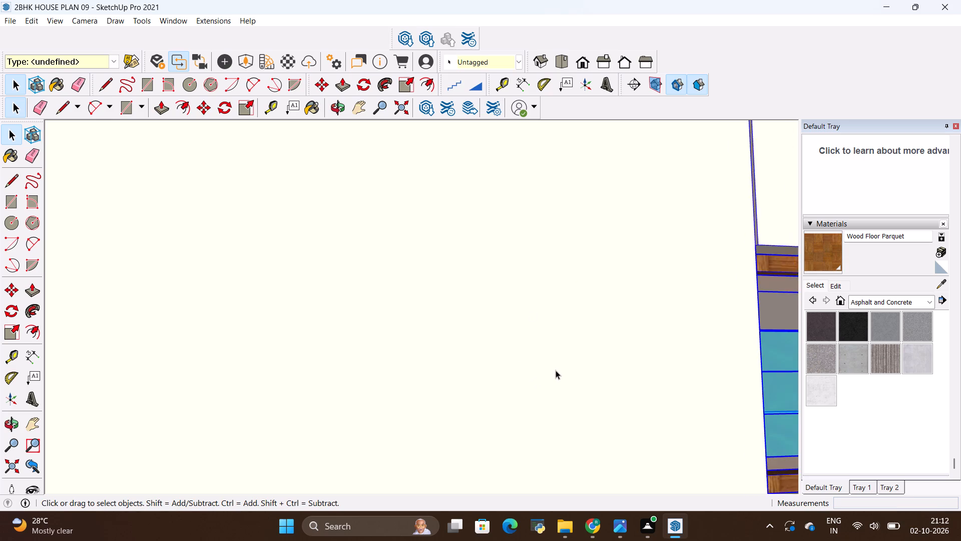
{"action": "scroll", "coordinate": [556, 370], "scroll_direction": "down", "scroll_amount": 20}
{"action": "scroll", "coordinate": [556, 370], "scroll_direction": "down", "scroll_amount": 6}
{"action": "scroll", "coordinate": [566, 366], "scroll_direction": "down", "scroll_amount": 19}
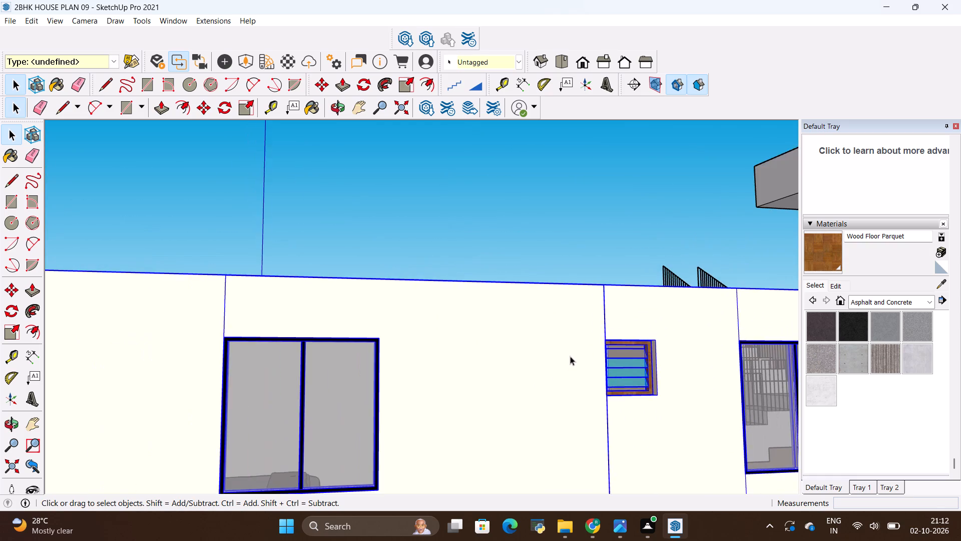
{"action": "scroll", "coordinate": [570, 356], "scroll_direction": "down", "scroll_amount": 8}
{"action": "scroll", "coordinate": [569, 262], "scroll_direction": "down", "scroll_amount": 14}
{"action": "middle_click_drag", "start_coordinate": [449, 312], "coordinate": [448, 312]}
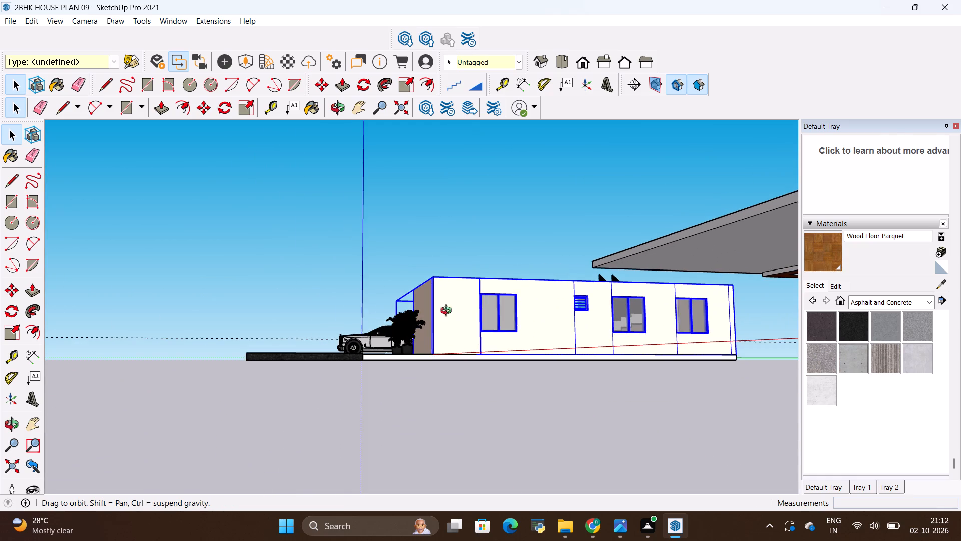
{"action": "middle_click_drag", "start_coordinate": [448, 312], "coordinate": [745, 443]}
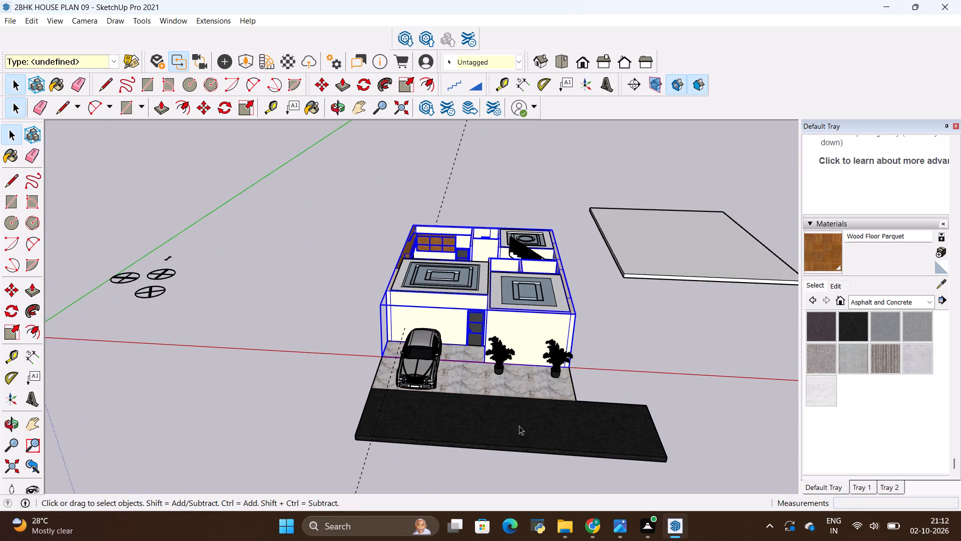
{"action": "middle_click_drag", "start_coordinate": [449, 428], "coordinate": [503, 409]}
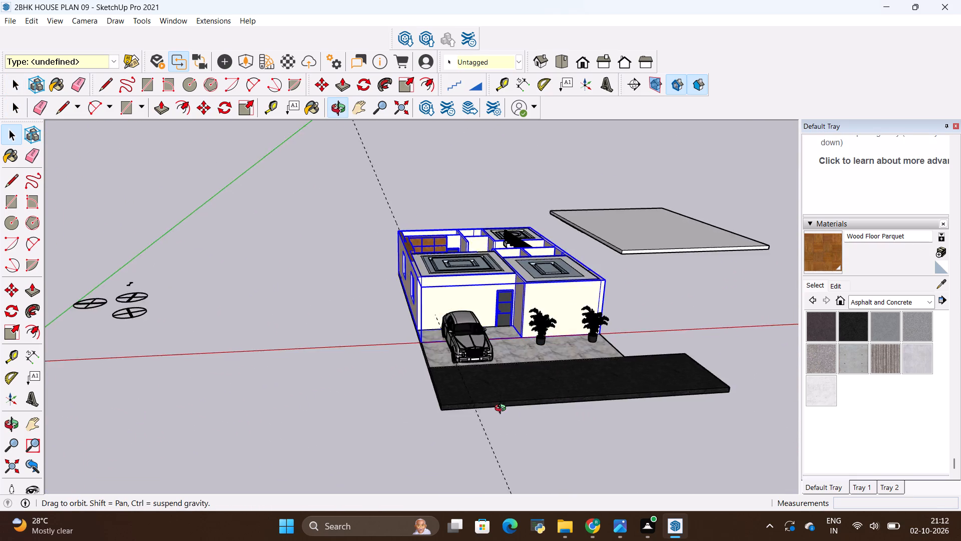
{"action": "middle_click_drag", "start_coordinate": [503, 409], "coordinate": [483, 408]}
{"action": "scroll", "coordinate": [442, 351], "scroll_direction": "up", "scroll_amount": 8}
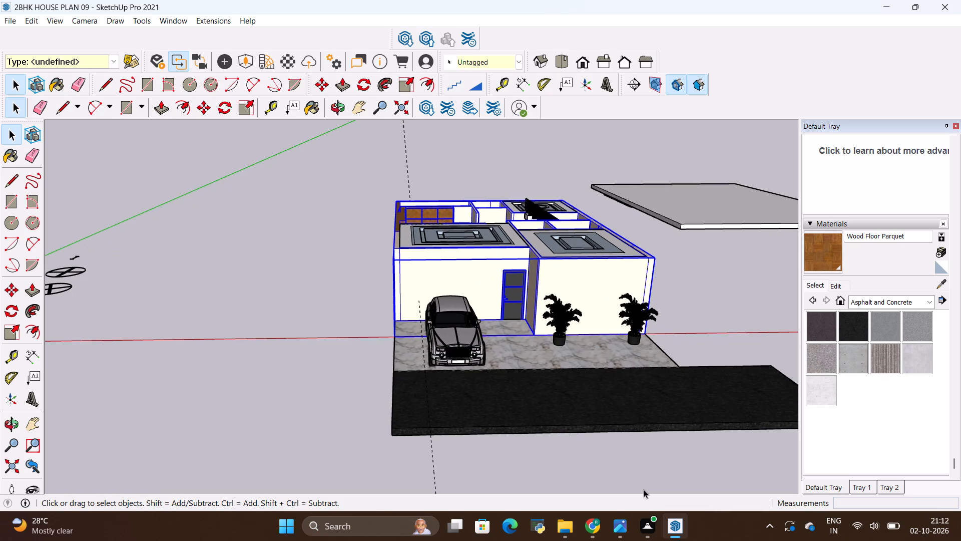
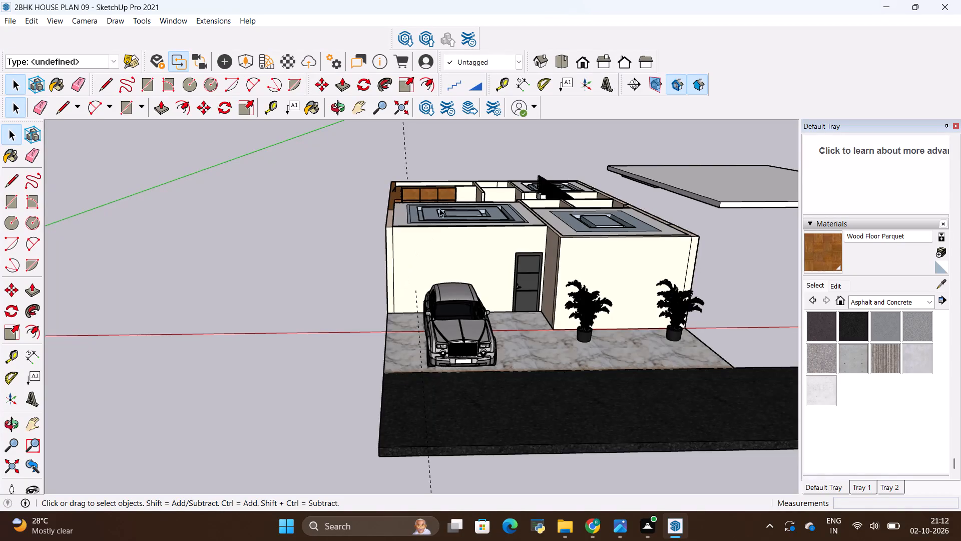
Examine the whole house model from its front, side and above, including the room ceilings and the detached roof slab.
{"action": "scroll", "coordinate": [443, 202], "scroll_direction": "up", "scroll_amount": 3}
{"action": "middle_click_drag", "start_coordinate": [263, 265], "coordinate": [703, 331]}
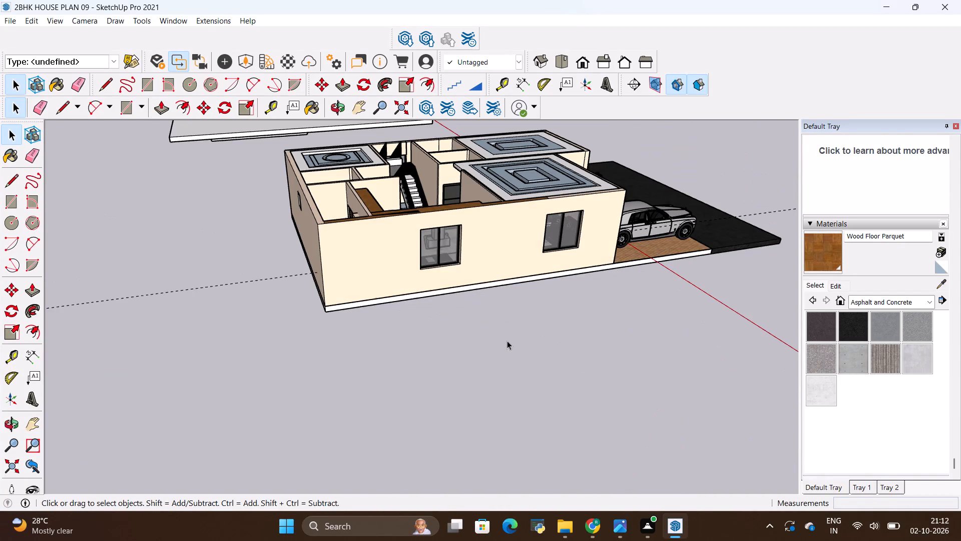
{"action": "middle_click_drag", "start_coordinate": [338, 338], "coordinate": [249, 338]}
{"action": "middle_click_drag", "start_coordinate": [511, 354], "coordinate": [231, 365]}
{"action": "scroll", "coordinate": [283, 350], "scroll_direction": "down", "scroll_amount": 3}
{"action": "middle_click_drag", "start_coordinate": [501, 356], "coordinate": [378, 390]}
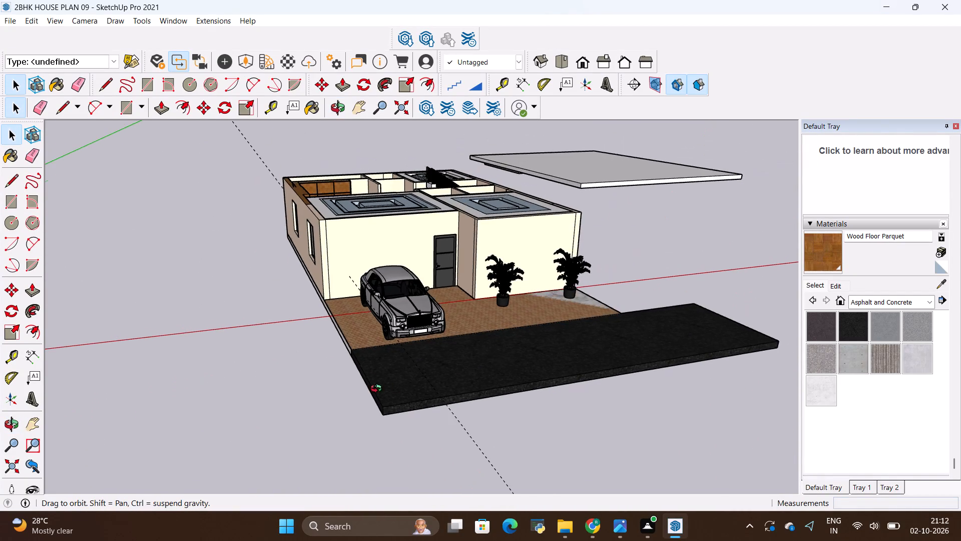
{"action": "middle_click_drag", "start_coordinate": [378, 390], "coordinate": [266, 399]}
{"action": "middle_click_drag", "start_coordinate": [545, 331], "coordinate": [420, 375]}
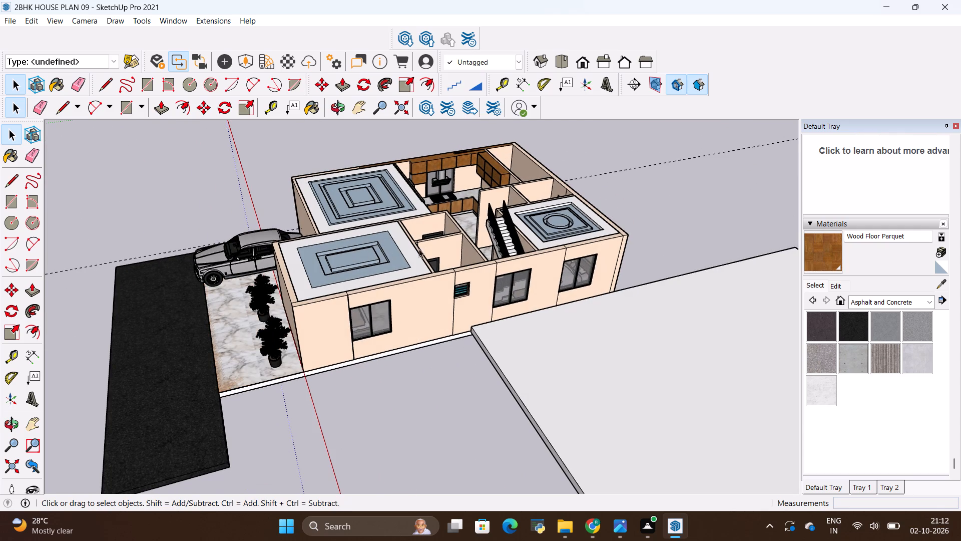
{"action": "scroll", "coordinate": [421, 248], "scroll_direction": "down", "scroll_amount": 2}
{"action": "middle_click_drag", "start_coordinate": [328, 297], "coordinate": [550, 349]}
{"action": "scroll", "coordinate": [569, 284], "scroll_direction": "up", "scroll_amount": 2}
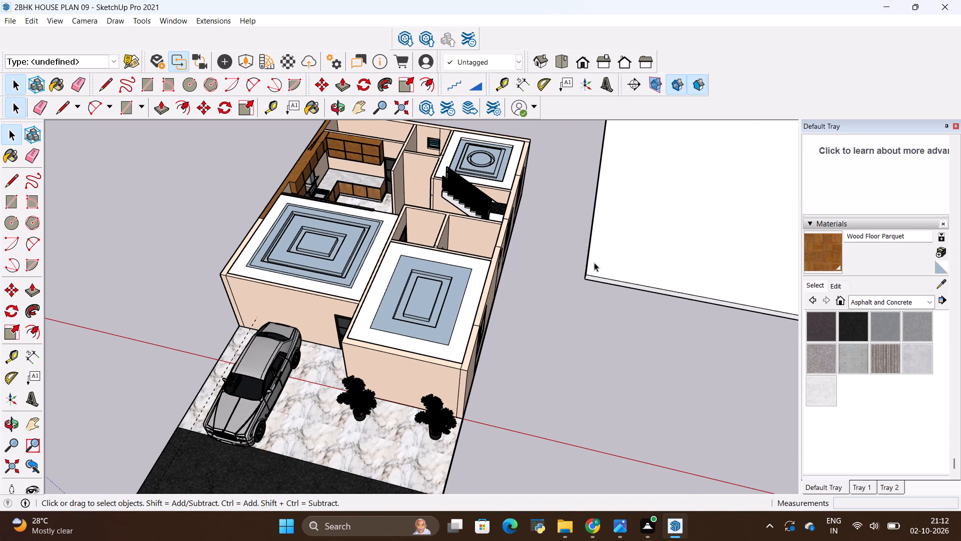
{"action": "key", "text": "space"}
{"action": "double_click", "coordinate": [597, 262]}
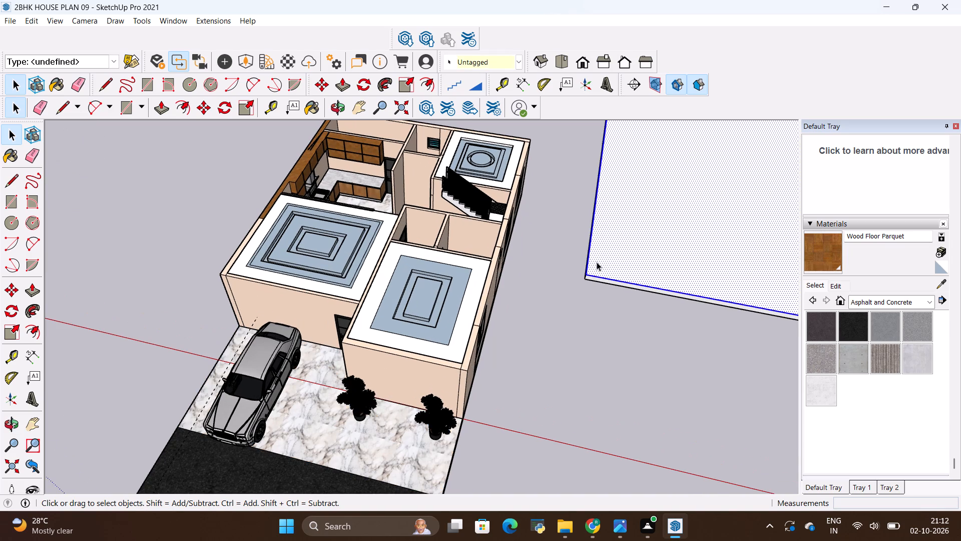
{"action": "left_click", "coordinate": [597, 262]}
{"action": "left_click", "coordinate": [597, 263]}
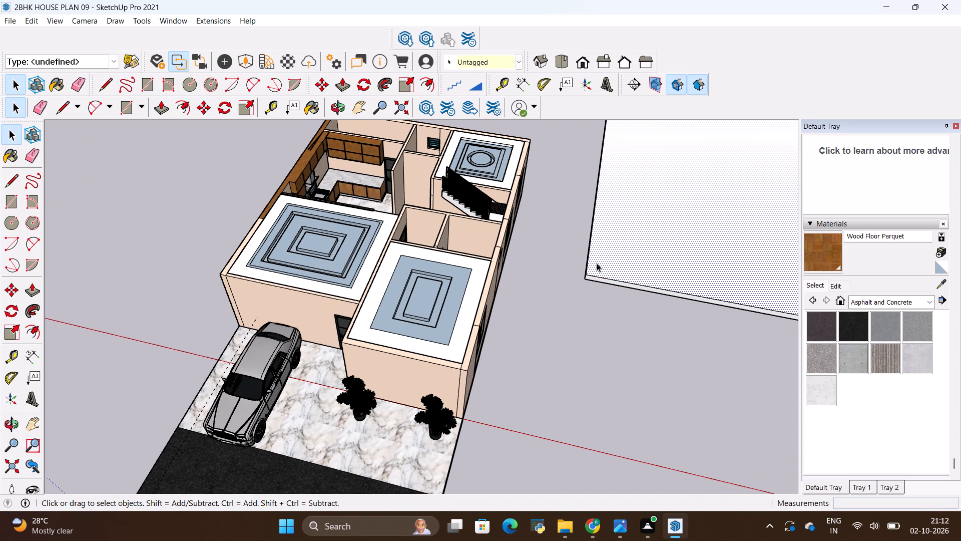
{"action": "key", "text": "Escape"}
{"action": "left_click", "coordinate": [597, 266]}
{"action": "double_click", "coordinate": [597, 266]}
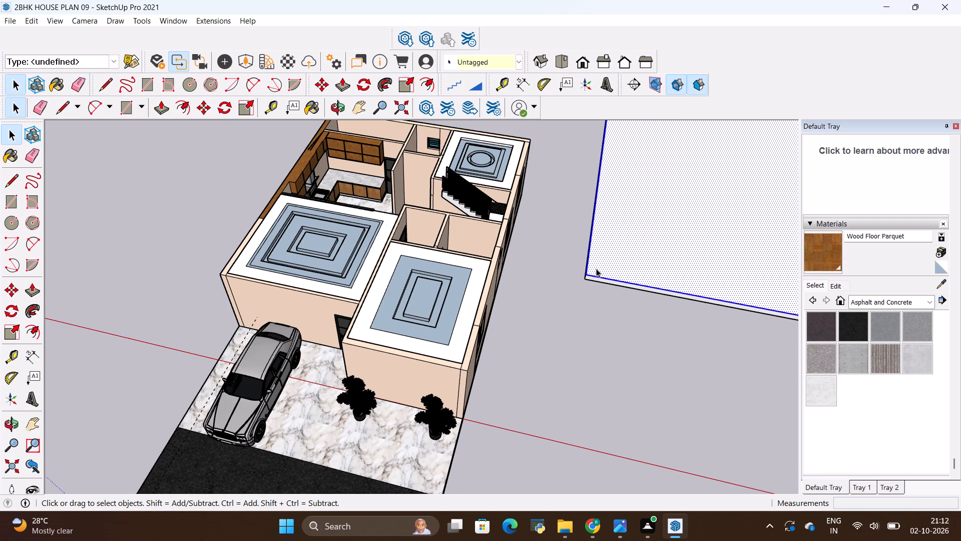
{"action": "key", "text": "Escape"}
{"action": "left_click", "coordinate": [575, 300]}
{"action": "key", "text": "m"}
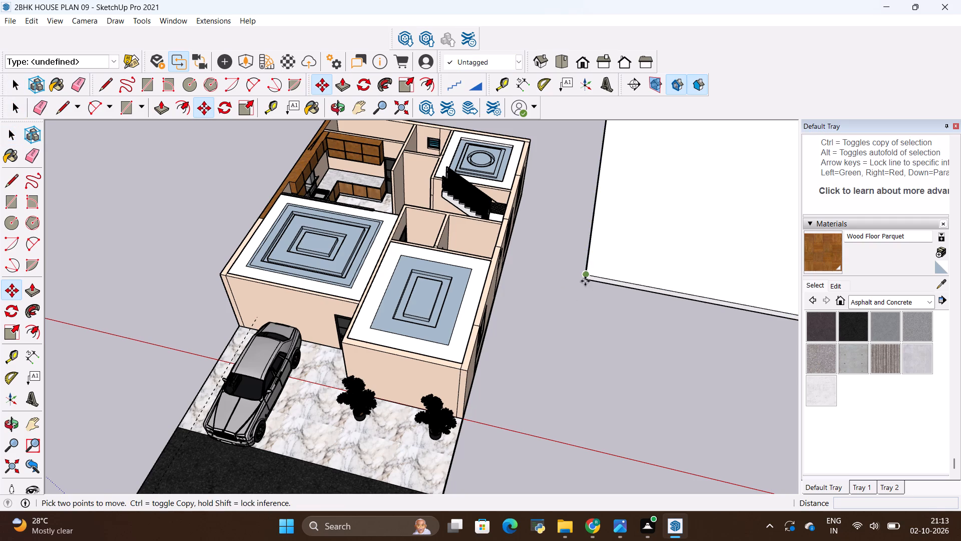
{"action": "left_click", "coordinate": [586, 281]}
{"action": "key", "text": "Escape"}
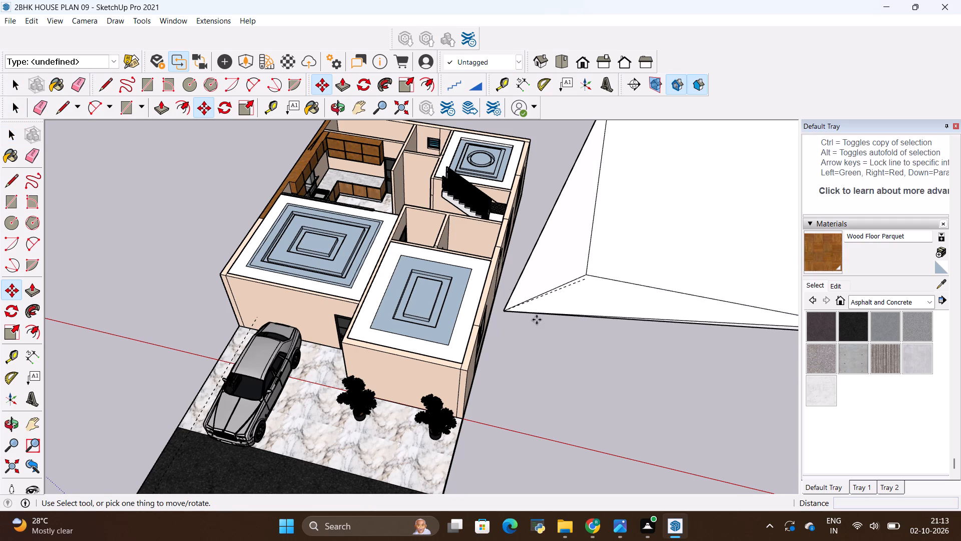
Select the entire detached roof slab beside the house and make it a group.
{"action": "scroll", "coordinate": [533, 333], "scroll_direction": "down", "scroll_amount": 11}
{"action": "key", "text": "space"}
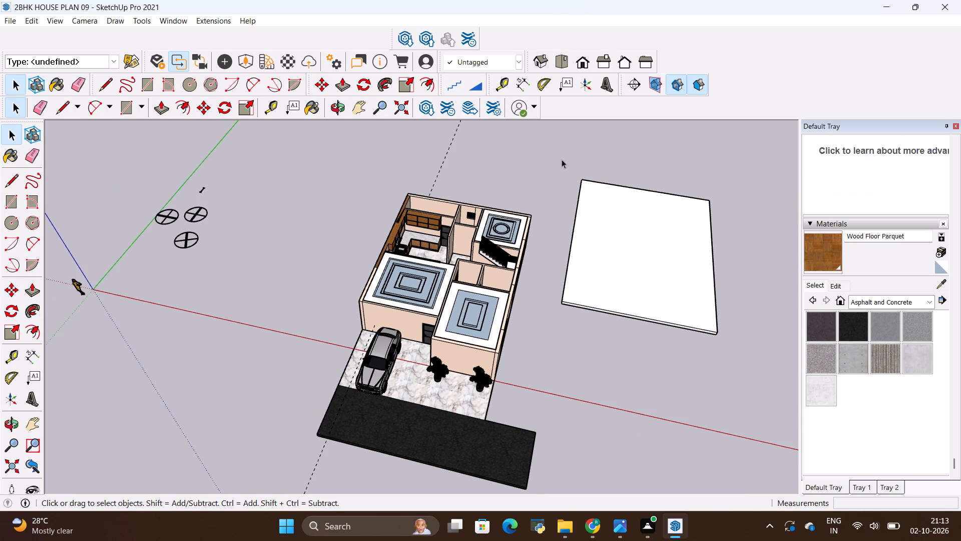
{"action": "left_click_drag", "start_coordinate": [563, 156], "coordinate": [597, 293]}
{"action": "scroll", "coordinate": [527, 281], "scroll_direction": "down", "scroll_amount": 3}
{"action": "middle_click_drag", "start_coordinate": [484, 296], "coordinate": [486, 304]}
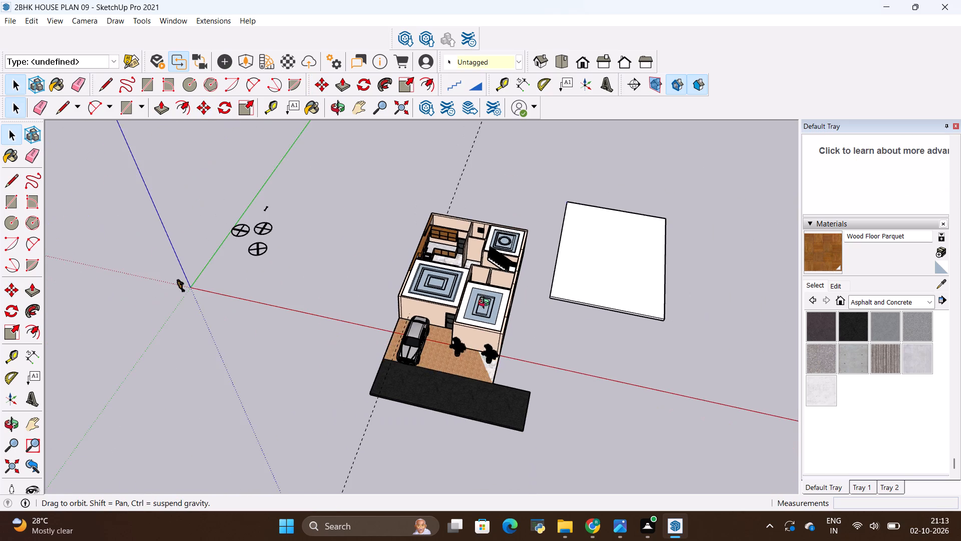
{"action": "middle_click_drag", "start_coordinate": [486, 304], "coordinate": [521, 372]}
{"action": "left_click_drag", "start_coordinate": [537, 142], "coordinate": [683, 355]}
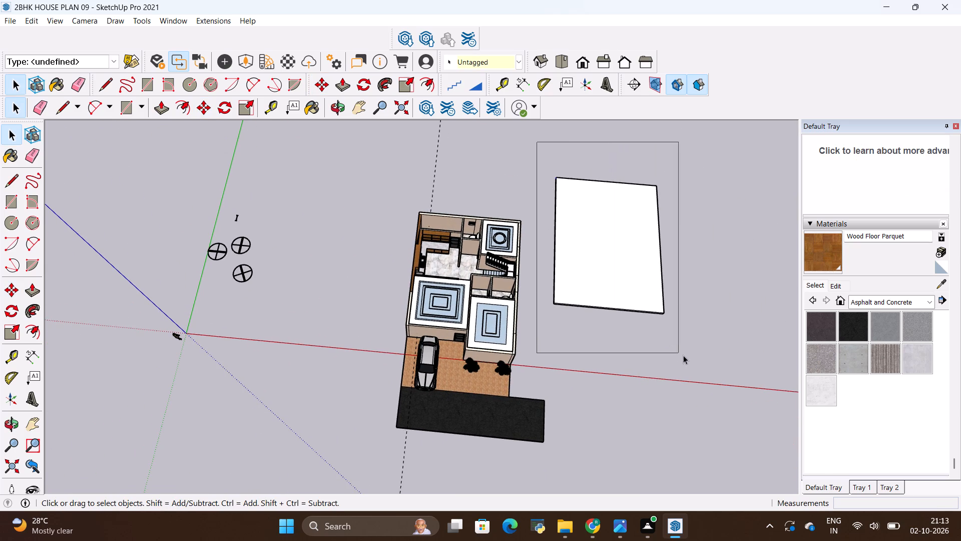
{"action": "left_click_drag", "start_coordinate": [683, 355], "coordinate": [685, 356]}
{"action": "right_click", "coordinate": [610, 304]}
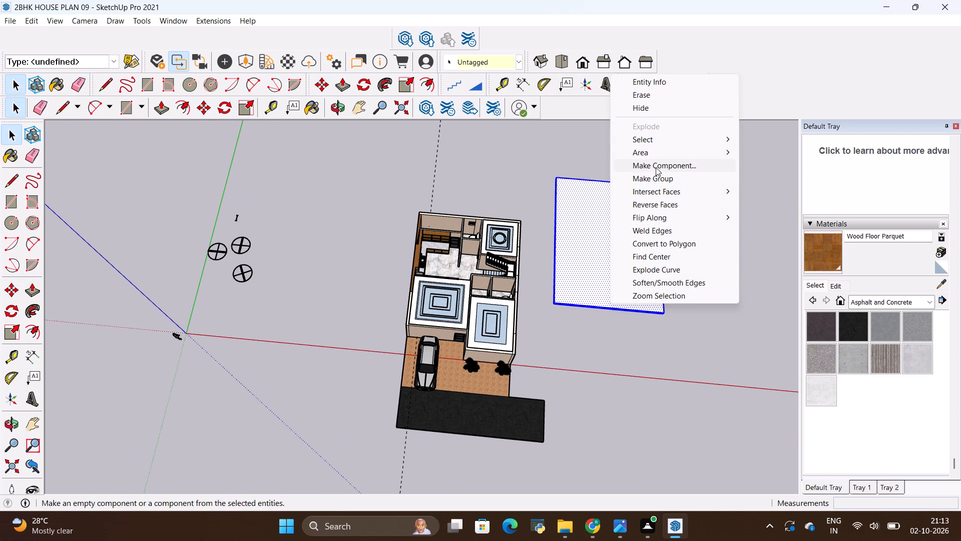
{"action": "left_click", "coordinate": [653, 174]}
Move the roof slab group about 44' onto the house, placing its lower front corner at the outer wall corner behind the car.
{"action": "middle_click_drag", "start_coordinate": [622, 318], "coordinate": [586, 199]}
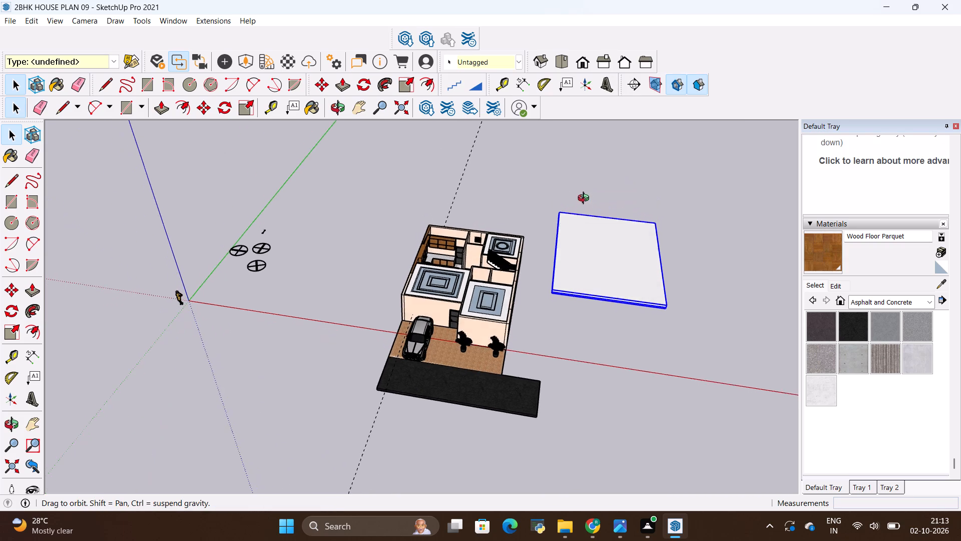
{"action": "middle_click_drag", "start_coordinate": [586, 199], "coordinate": [586, 200]}
{"action": "scroll", "coordinate": [555, 292], "scroll_direction": "up", "scroll_amount": 6}
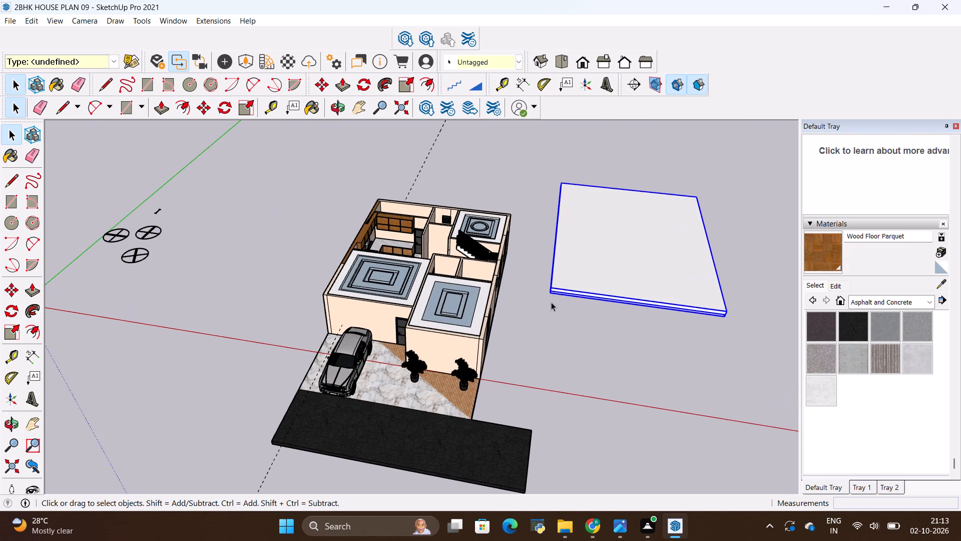
{"action": "key", "text": "m"}
{"action": "left_click", "coordinate": [552, 296]}
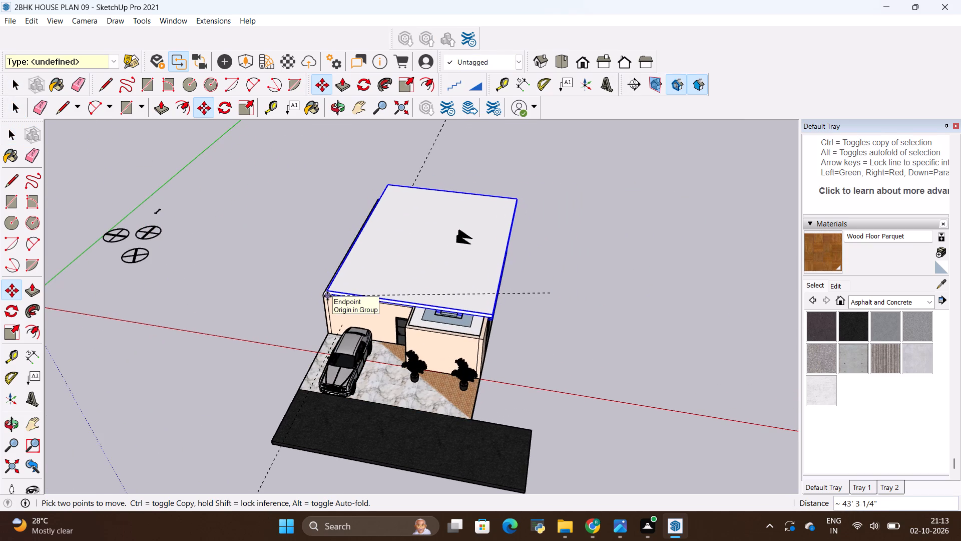
{"action": "scroll", "coordinate": [327, 296], "scroll_direction": "up", "scroll_amount": 15}
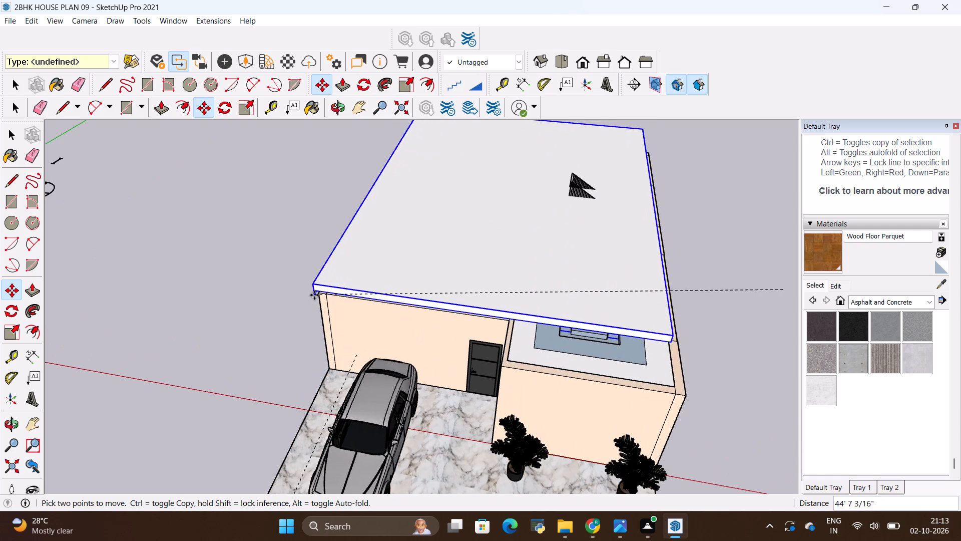
{"action": "scroll", "coordinate": [314, 295], "scroll_direction": "up", "scroll_amount": 17}
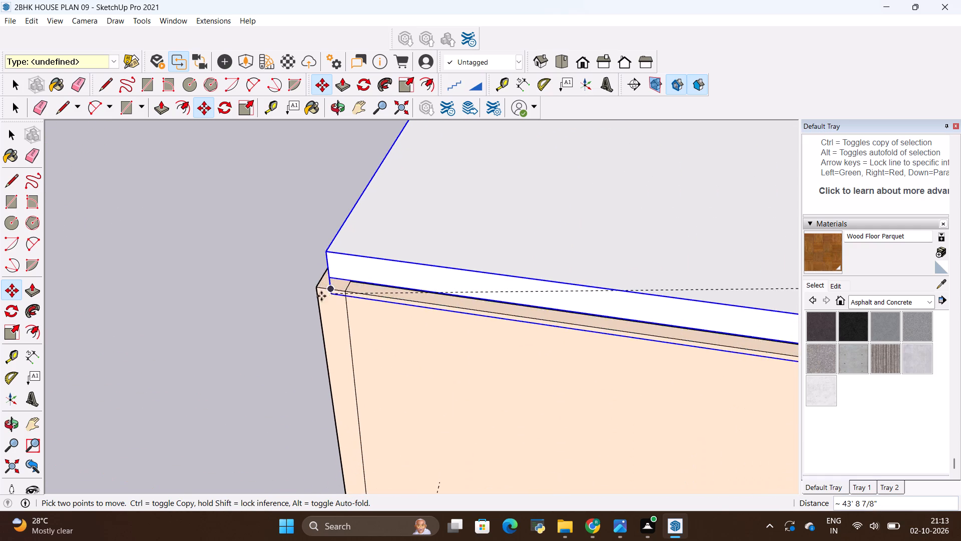
{"action": "left_click", "coordinate": [316, 304]}
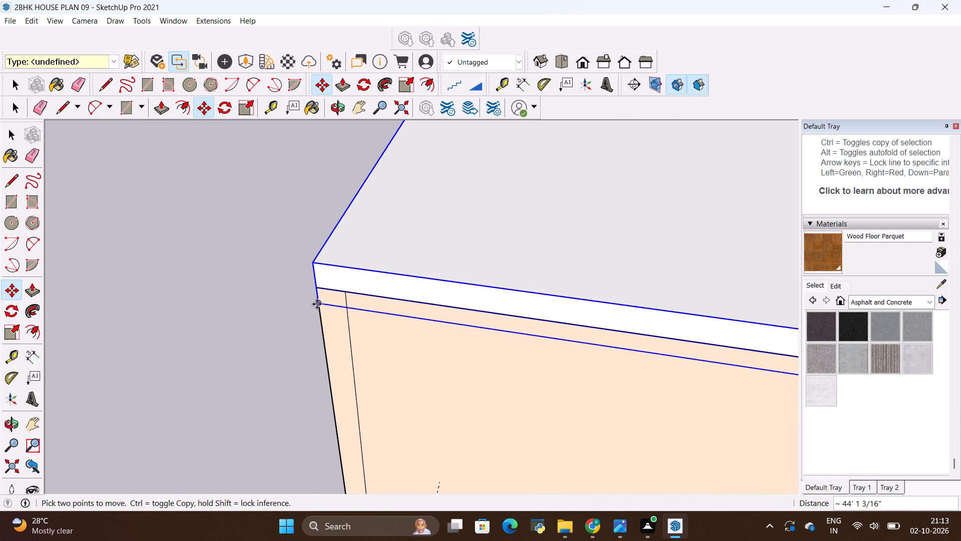
Shift the roof slab slightly so its corner snaps exactly to the top outer corner of the front wall behind the car.
{"action": "scroll", "coordinate": [320, 300], "scroll_direction": "up", "scroll_amount": 15}
{"action": "scroll", "coordinate": [312, 264], "scroll_direction": "up", "scroll_amount": 6}
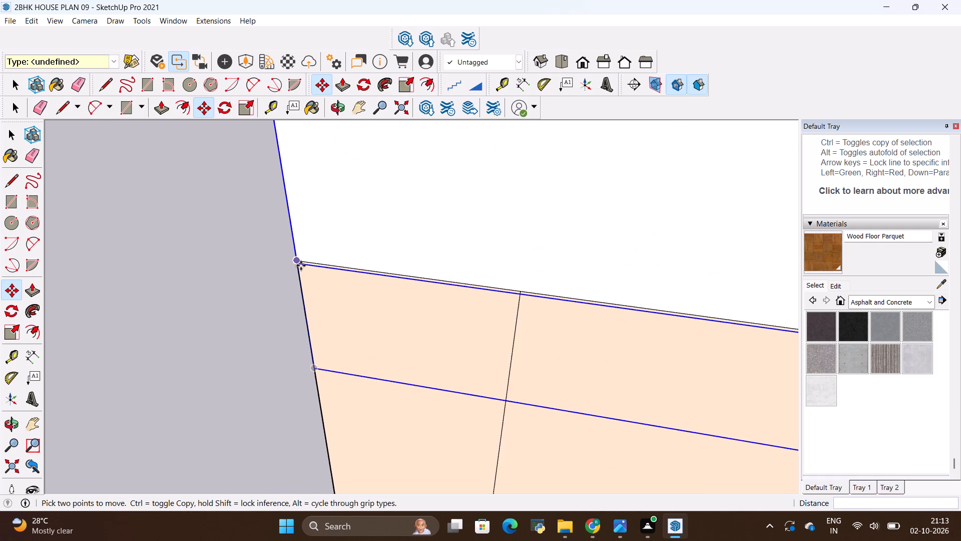
{"action": "scroll", "coordinate": [299, 265], "scroll_direction": "up", "scroll_amount": 9}
{"action": "left_click", "coordinate": [298, 249]}
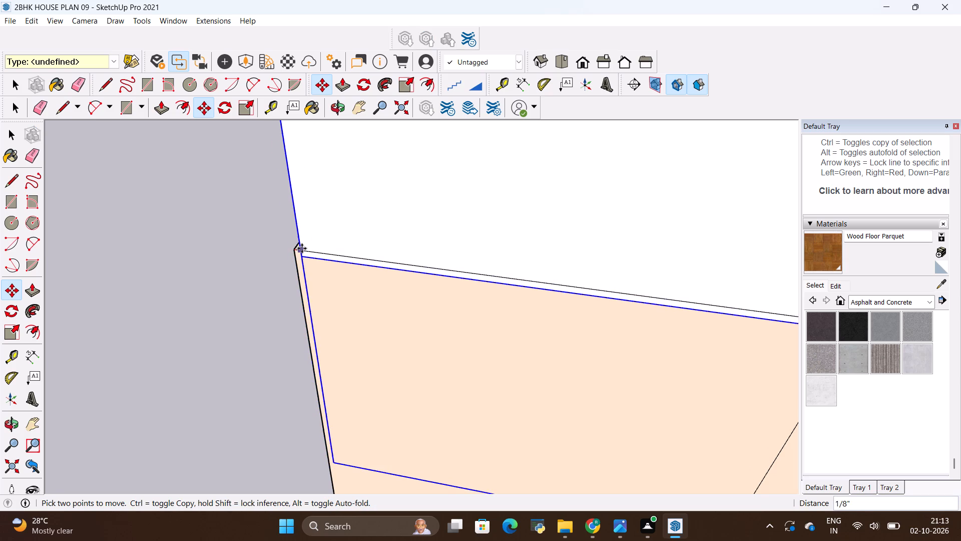
{"action": "left_click", "coordinate": [298, 248]}
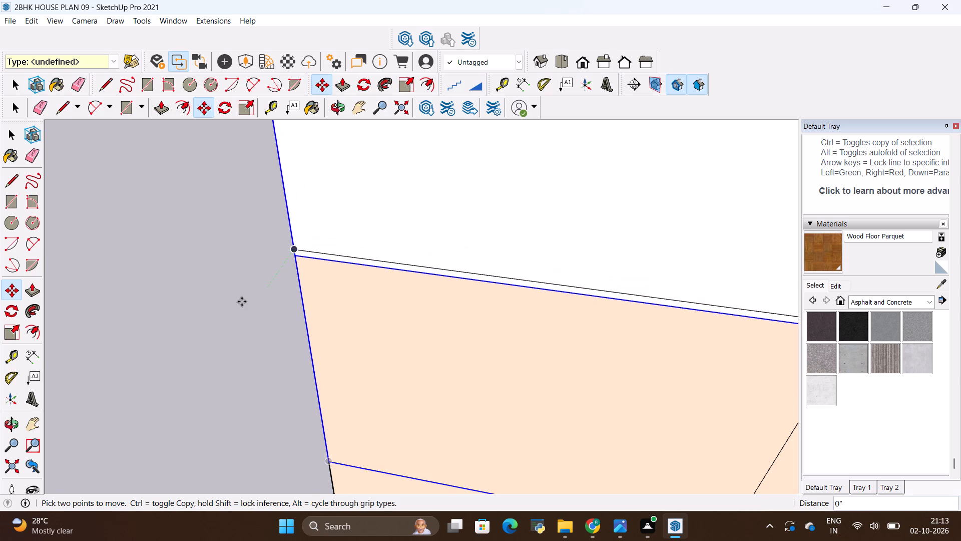
{"action": "scroll", "coordinate": [242, 302], "scroll_direction": "down", "scroll_amount": 5}
{"action": "key", "text": "Escape"}
{"action": "left_click", "coordinate": [224, 244]}
Move the roof slab about 5' 9 1/2" forward along the windowed side wall to the projecting front room's outer top corner.
{"action": "scroll", "coordinate": [202, 353], "scroll_direction": "down", "scroll_amount": 6}
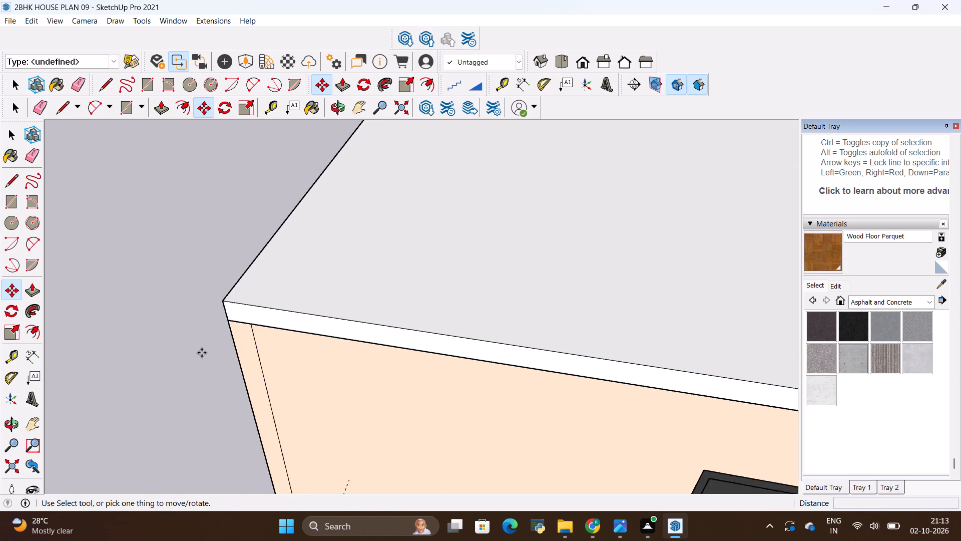
{"action": "scroll", "coordinate": [239, 350], "scroll_direction": "down", "scroll_amount": 19}
{"action": "middle_click_drag", "start_coordinate": [547, 281], "coordinate": [476, 272]}
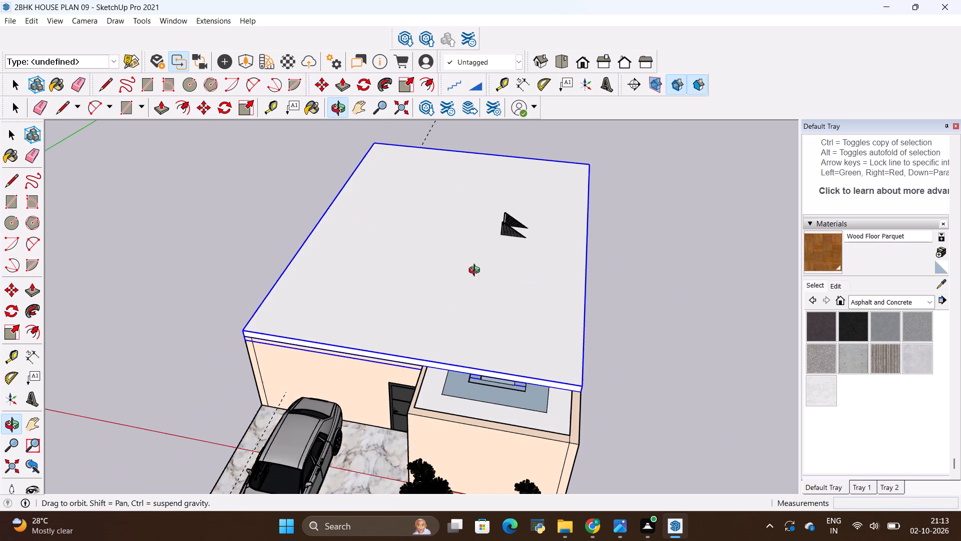
{"action": "middle_click_drag", "start_coordinate": [476, 272], "coordinate": [292, 205]}
{"action": "middle_click_drag", "start_coordinate": [449, 291], "coordinate": [428, 238]}
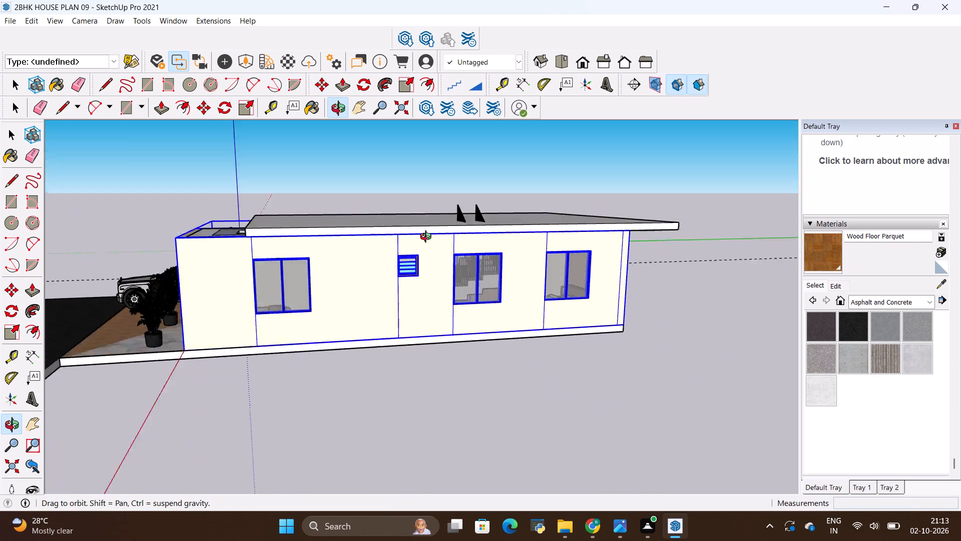
{"action": "middle_click_drag", "start_coordinate": [428, 238], "coordinate": [454, 364]}
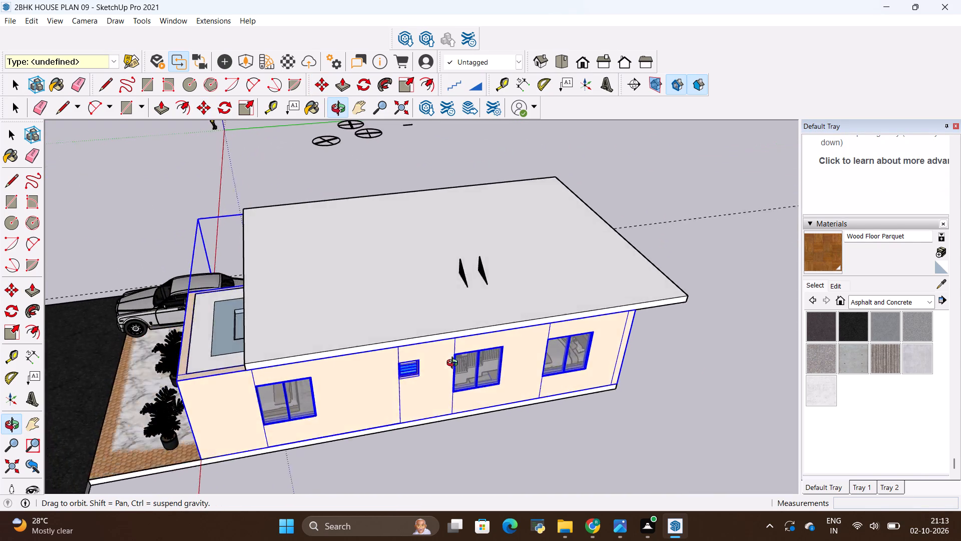
{"action": "middle_click_drag", "start_coordinate": [454, 364], "coordinate": [544, 337]}
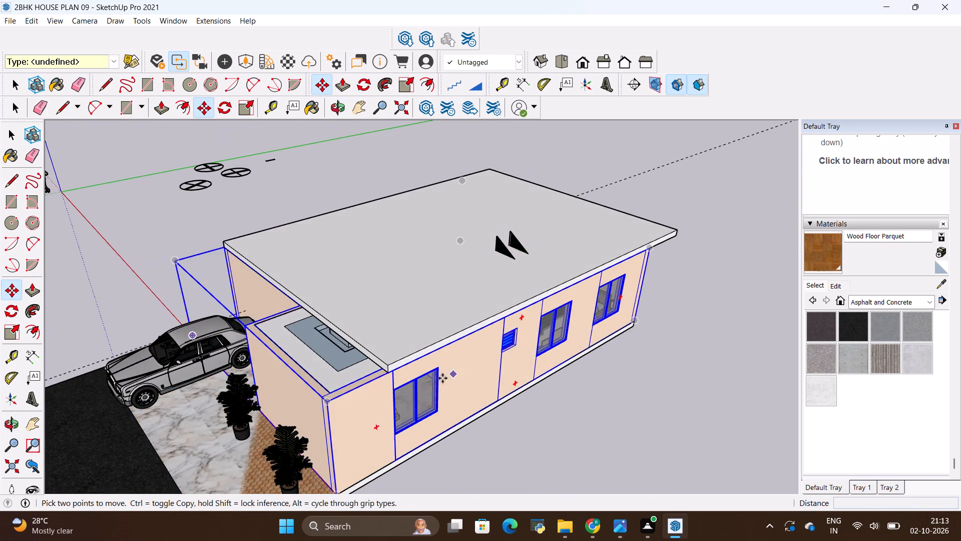
{"action": "scroll", "coordinate": [442, 379], "scroll_direction": "up", "scroll_amount": 17}
{"action": "scroll", "coordinate": [378, 373], "scroll_direction": "up", "scroll_amount": 4}
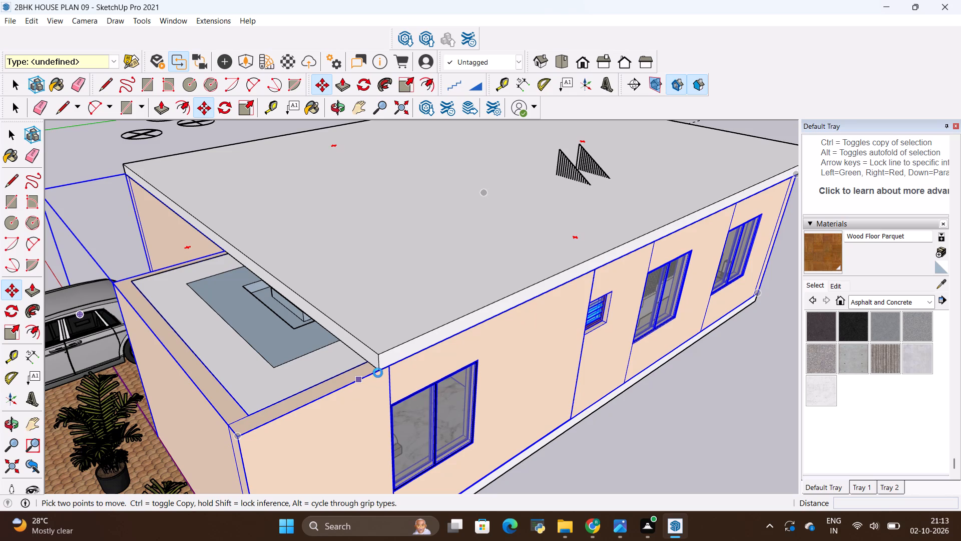
{"action": "scroll", "coordinate": [358, 381], "scroll_direction": "up", "scroll_amount": 4}
{"action": "scroll", "coordinate": [337, 371], "scroll_direction": "down", "scroll_amount": 3}
{"action": "scroll", "coordinate": [355, 363], "scroll_direction": "up", "scroll_amount": 4}
{"action": "scroll", "coordinate": [399, 373], "scroll_direction": "up", "scroll_amount": 3}
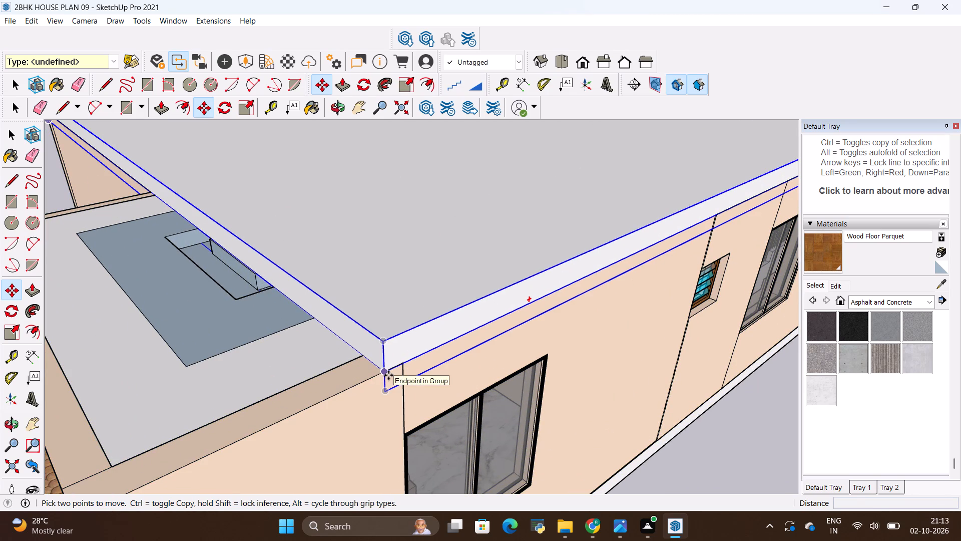
{"action": "left_click", "coordinate": [387, 375]}
{"action": "scroll", "coordinate": [361, 368], "scroll_direction": "down", "scroll_amount": 6}
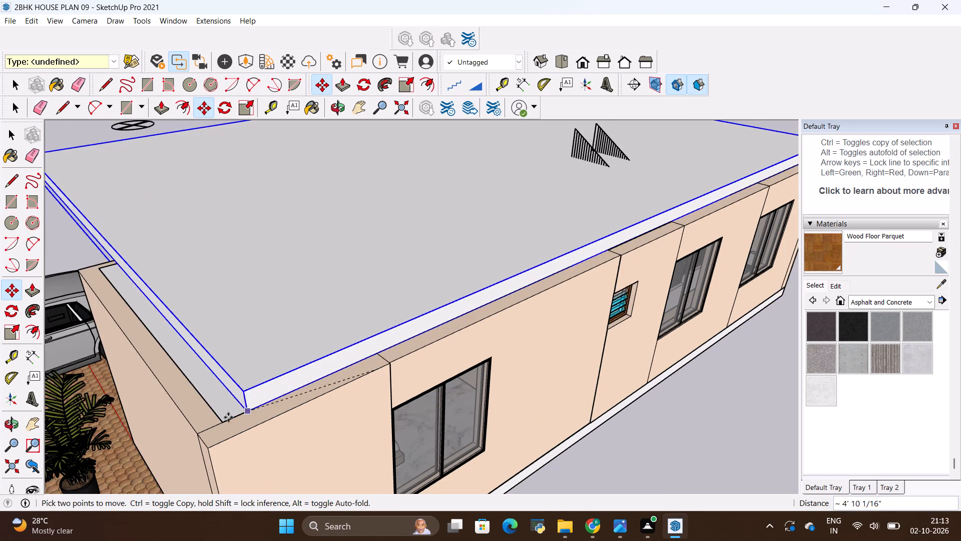
{"action": "left_click", "coordinate": [213, 446]}
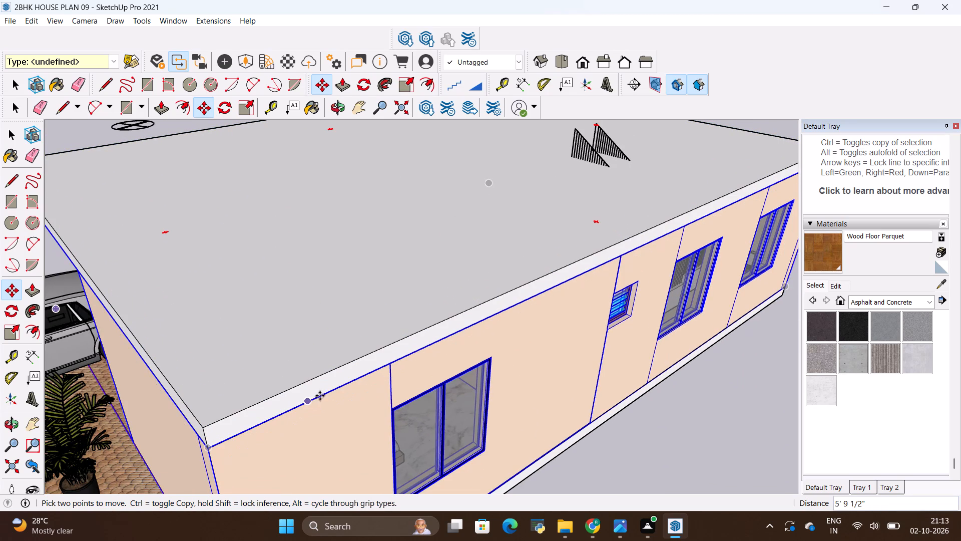
{"action": "scroll", "coordinate": [235, 446], "scroll_direction": "up", "scroll_amount": 5}
{"action": "middle_click_drag", "start_coordinate": [248, 434], "coordinate": [333, 387]}
{"action": "scroll", "coordinate": [249, 434], "scroll_direction": "up", "scroll_amount": 1}
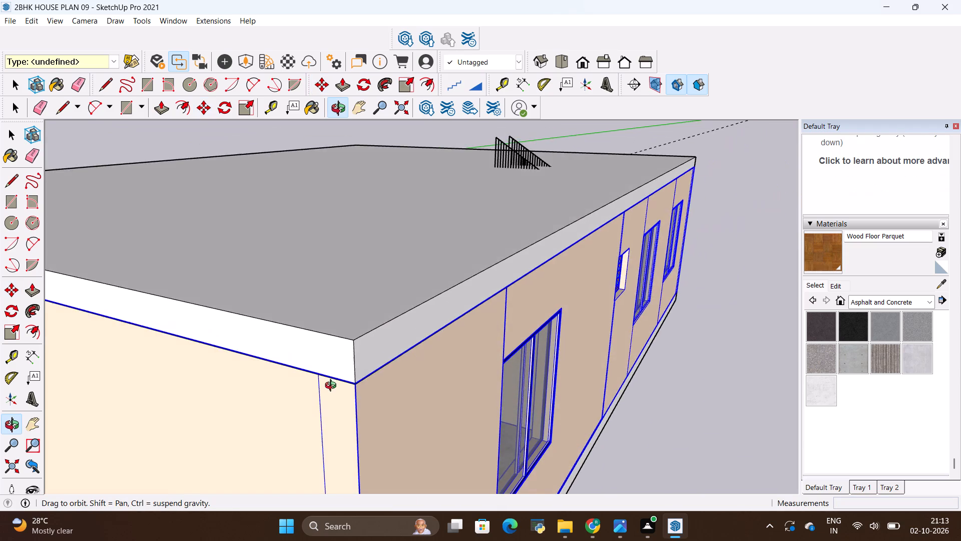
Examine the fit of the roof slab on the walls from above, along the windowed sides and from the car porch.
{"action": "middle_click_drag", "start_coordinate": [333, 387], "coordinate": [207, 375]}
{"action": "scroll", "coordinate": [292, 354], "scroll_direction": "down", "scroll_amount": 6}
{"action": "scroll", "coordinate": [336, 335], "scroll_direction": "down", "scroll_amount": 6}
{"action": "scroll", "coordinate": [622, 288], "scroll_direction": "down", "scroll_amount": 4}
{"action": "middle_click_drag", "start_coordinate": [643, 274], "coordinate": [525, 347]}
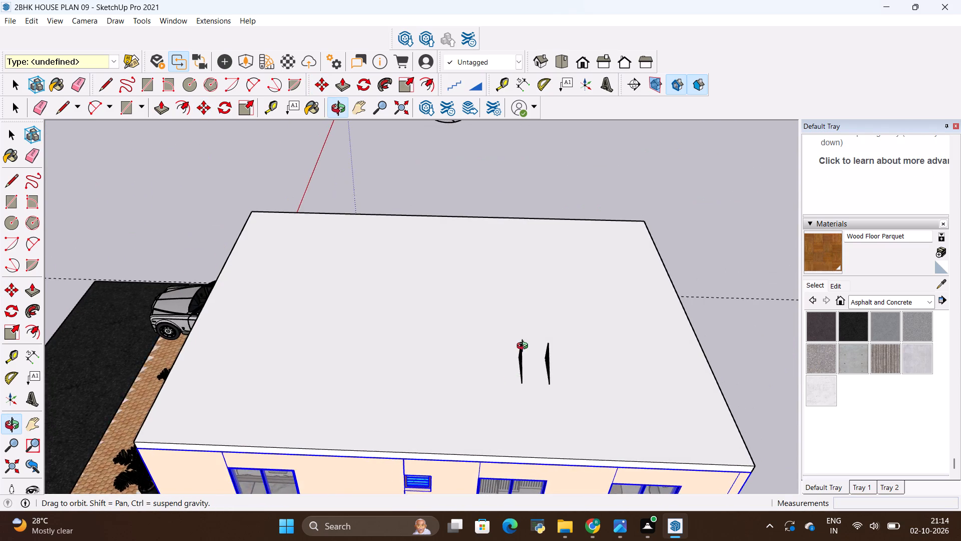
{"action": "middle_click_drag", "start_coordinate": [525, 347], "coordinate": [552, 317]}
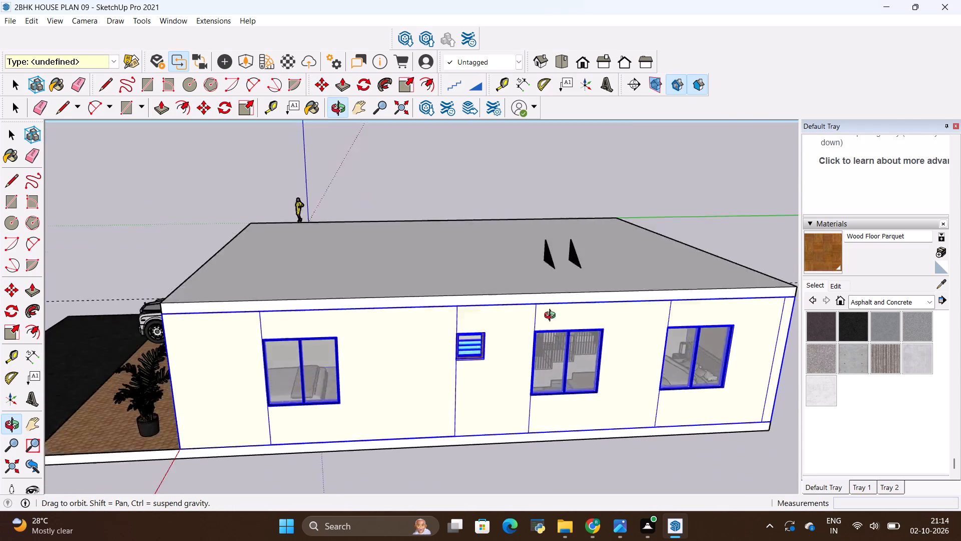
{"action": "middle_click_drag", "start_coordinate": [552, 317], "coordinate": [563, 373]}
{"action": "scroll", "coordinate": [558, 369], "scroll_direction": "down", "scroll_amount": 8}
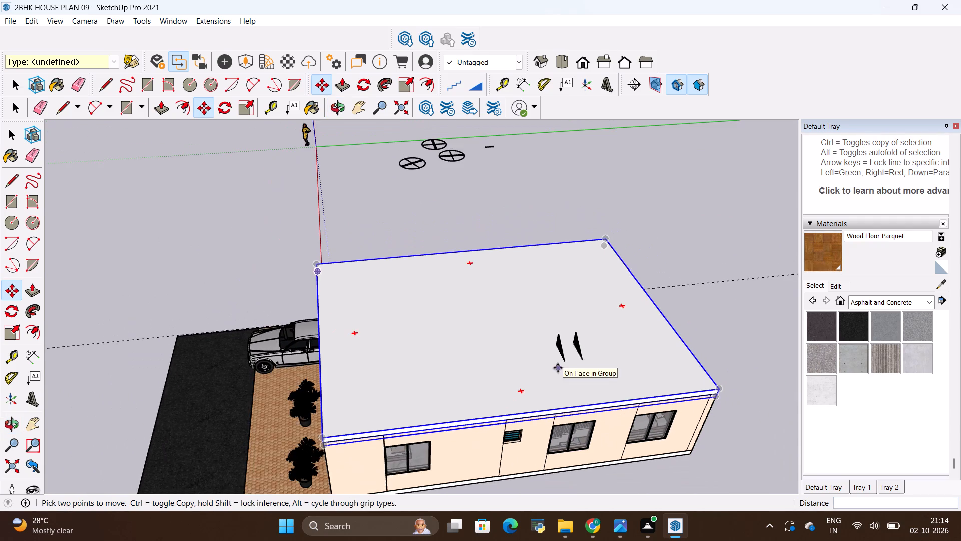
{"action": "scroll", "coordinate": [558, 368], "scroll_direction": "down", "scroll_amount": 3}
{"action": "middle_click_drag", "start_coordinate": [377, 415], "coordinate": [713, 302]}
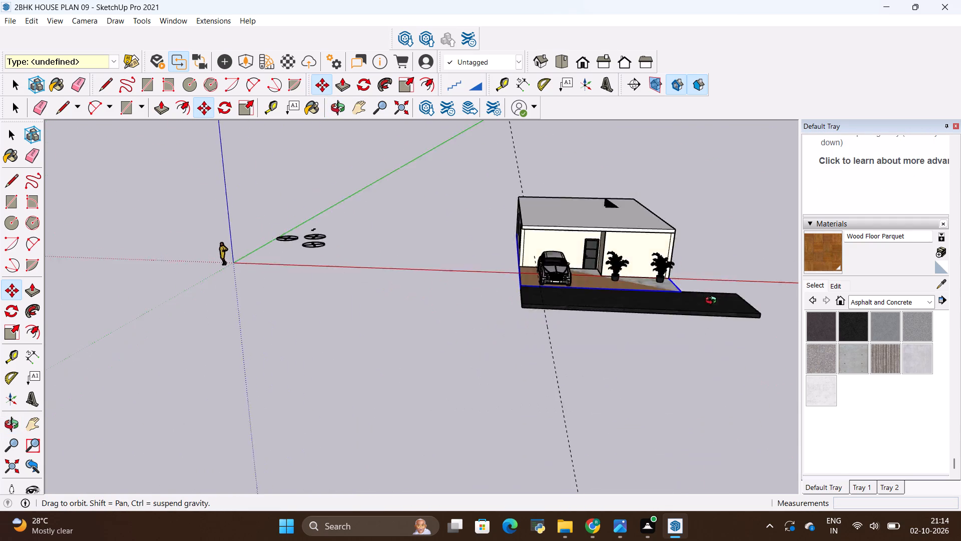
{"action": "middle_click_drag", "start_coordinate": [713, 302], "coordinate": [719, 292]}
{"action": "scroll", "coordinate": [571, 202], "scroll_direction": "up", "scroll_amount": 11}
{"action": "middle_click_drag", "start_coordinate": [440, 313], "coordinate": [502, 357]}
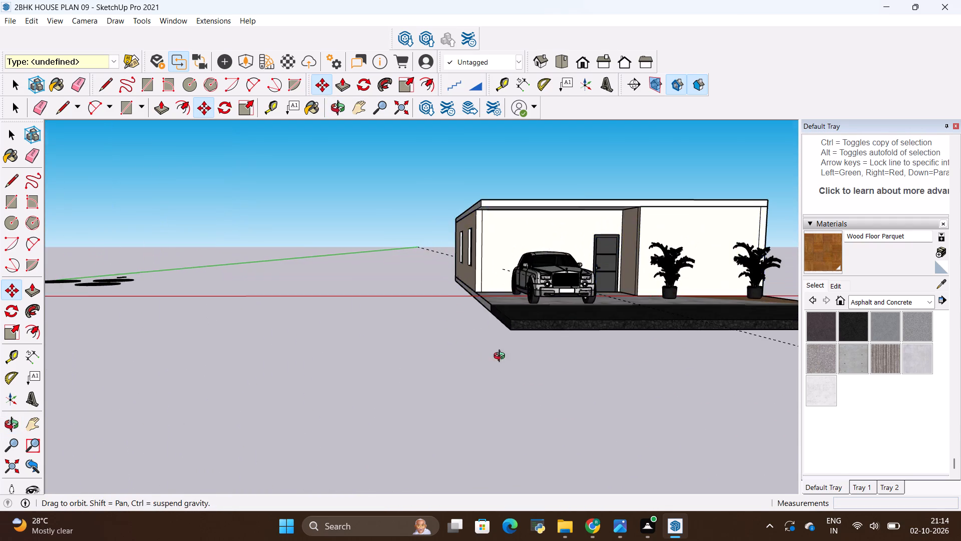
{"action": "middle_click_drag", "start_coordinate": [502, 357], "coordinate": [560, 389]}
{"action": "scroll", "coordinate": [603, 260], "scroll_direction": "up", "scroll_amount": 6}
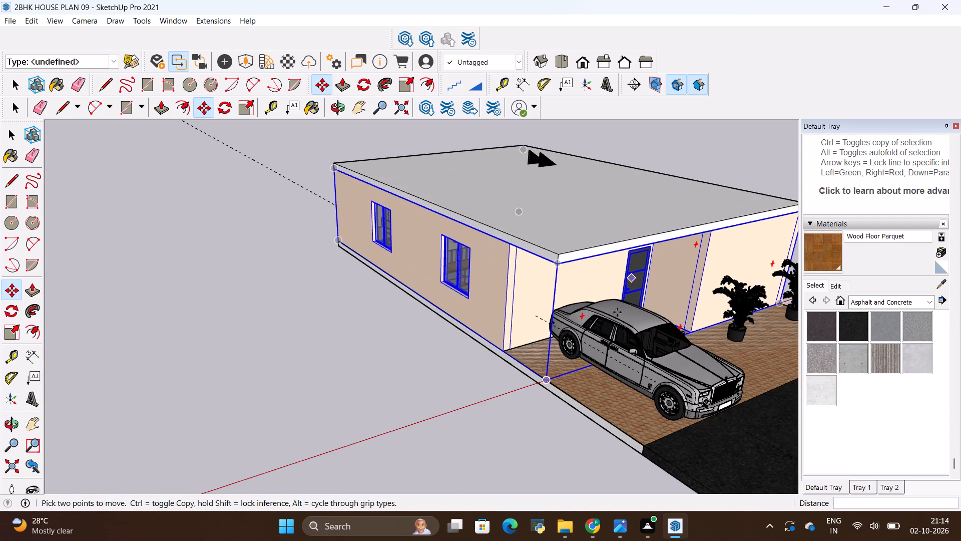
{"action": "scroll", "coordinate": [579, 340], "scroll_direction": "up", "scroll_amount": 4}
{"action": "scroll", "coordinate": [525, 347], "scroll_direction": "up", "scroll_amount": 3}
{"action": "scroll", "coordinate": [479, 345], "scroll_direction": "down", "scroll_amount": 5}
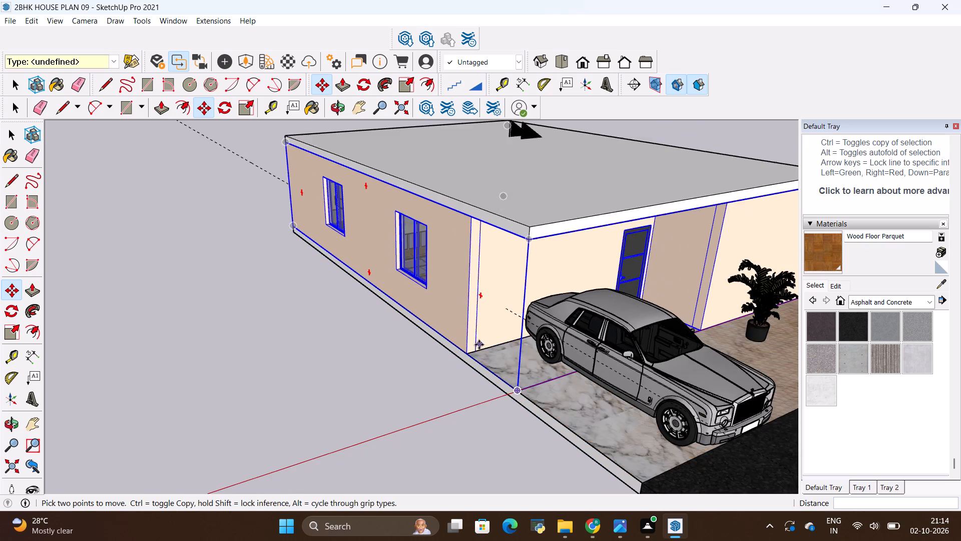
{"action": "scroll", "coordinate": [479, 345], "scroll_direction": "down", "scroll_amount": 4}
{"action": "key", "text": "space"}
{"action": "left_click", "coordinate": [413, 356]}
{"action": "scroll", "coordinate": [384, 328], "scroll_direction": "down", "scroll_amount": 3}
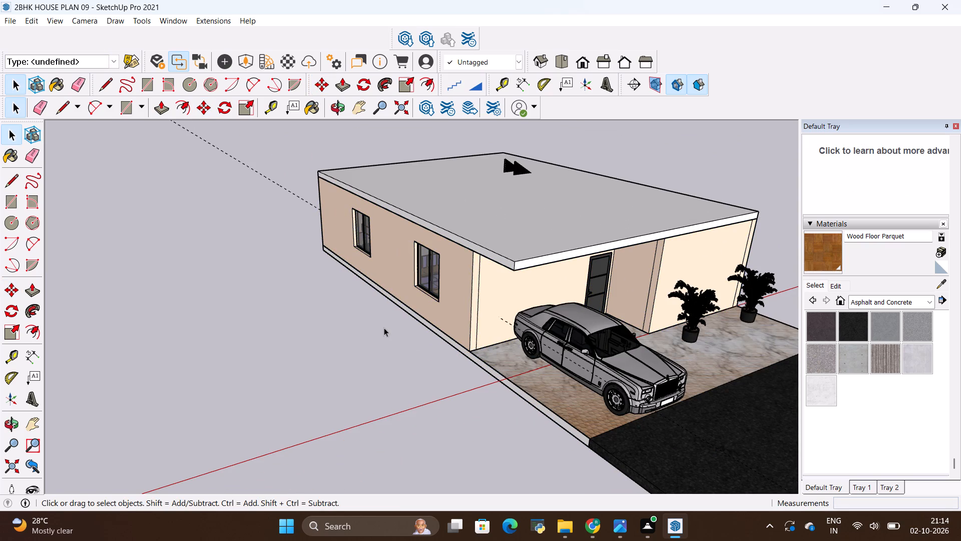
{"action": "scroll", "coordinate": [384, 328], "scroll_direction": "down", "scroll_amount": 1}
{"action": "middle_click_drag", "start_coordinate": [529, 391], "coordinate": [373, 419]}
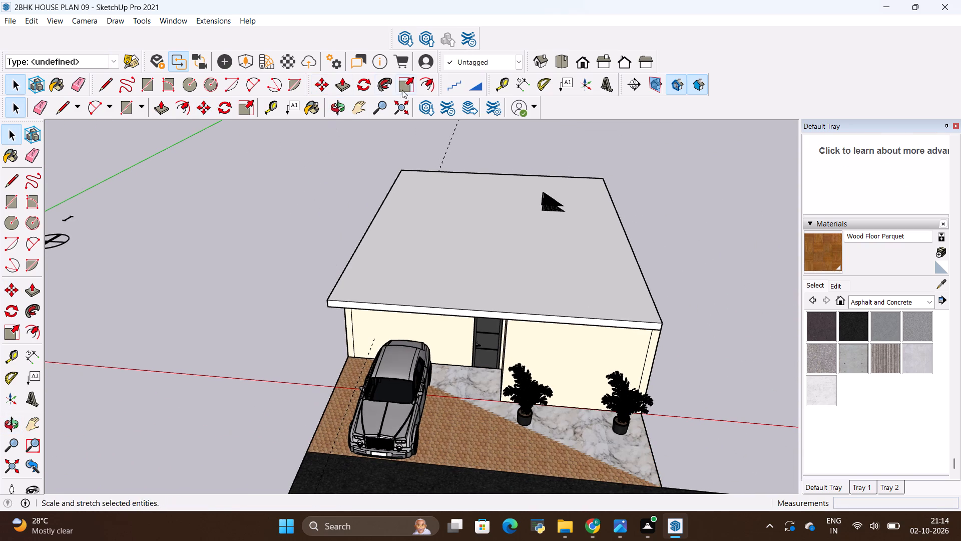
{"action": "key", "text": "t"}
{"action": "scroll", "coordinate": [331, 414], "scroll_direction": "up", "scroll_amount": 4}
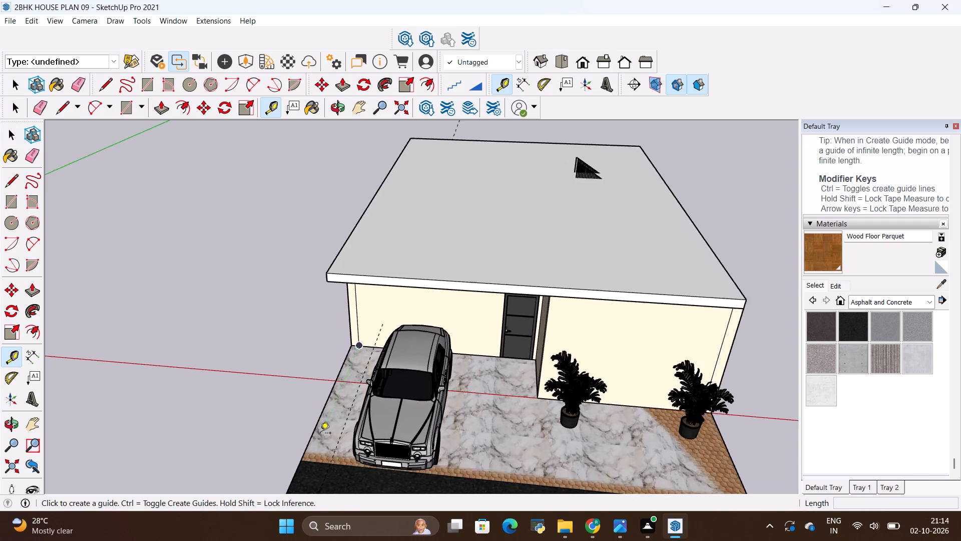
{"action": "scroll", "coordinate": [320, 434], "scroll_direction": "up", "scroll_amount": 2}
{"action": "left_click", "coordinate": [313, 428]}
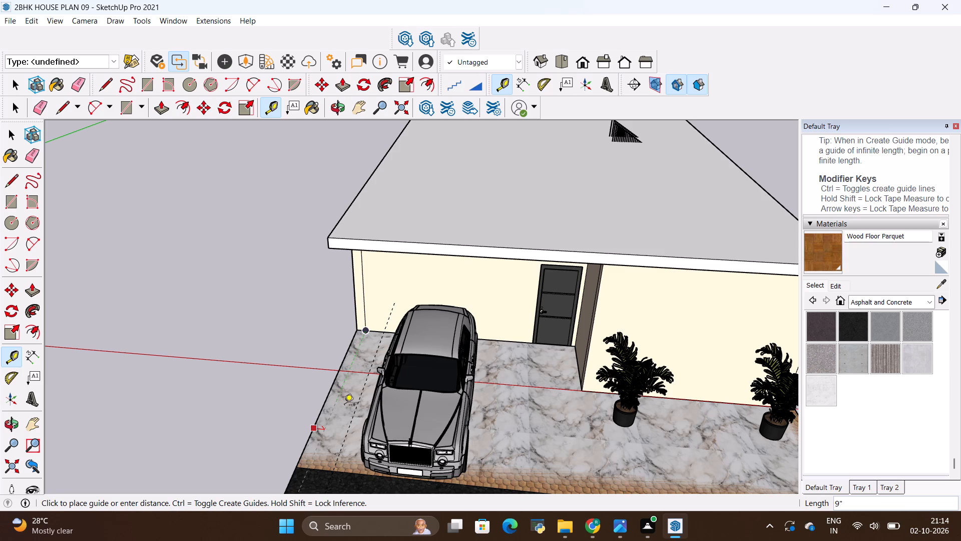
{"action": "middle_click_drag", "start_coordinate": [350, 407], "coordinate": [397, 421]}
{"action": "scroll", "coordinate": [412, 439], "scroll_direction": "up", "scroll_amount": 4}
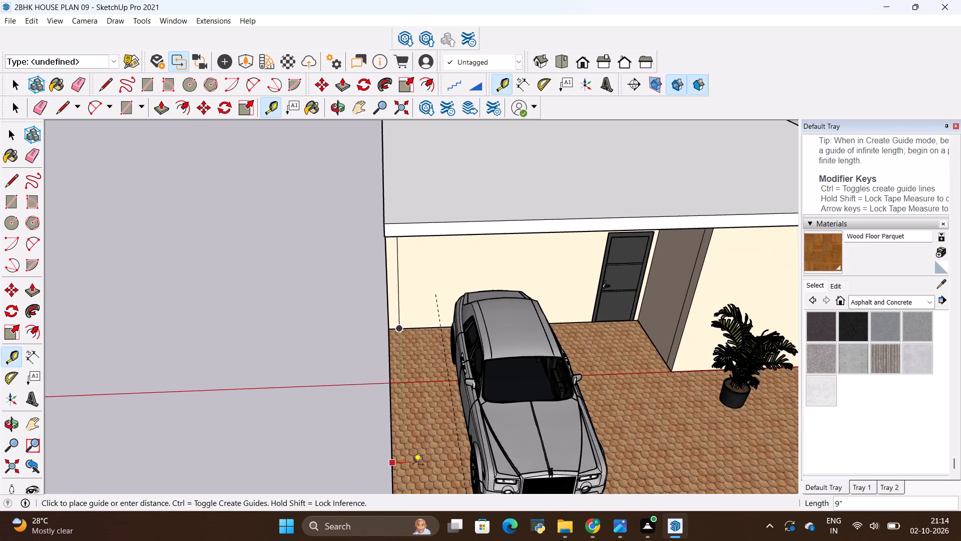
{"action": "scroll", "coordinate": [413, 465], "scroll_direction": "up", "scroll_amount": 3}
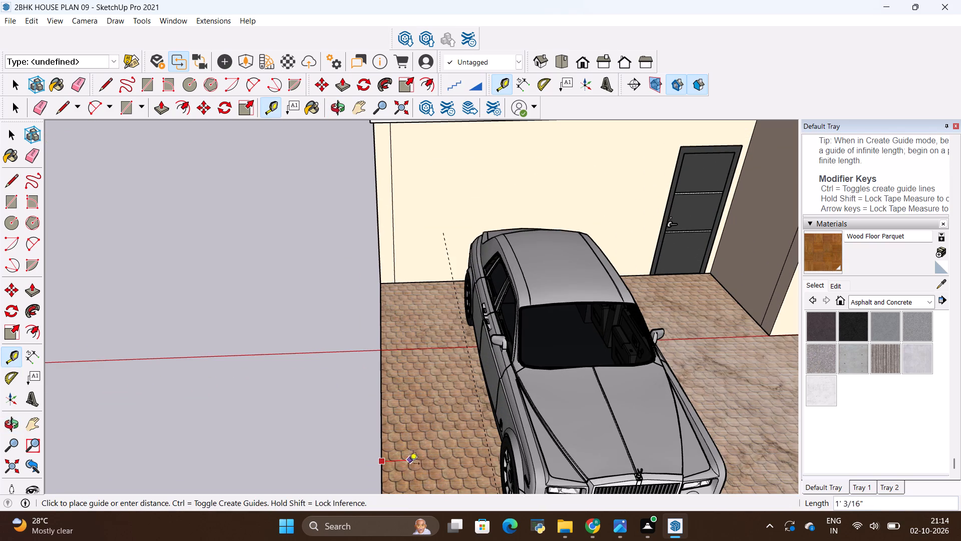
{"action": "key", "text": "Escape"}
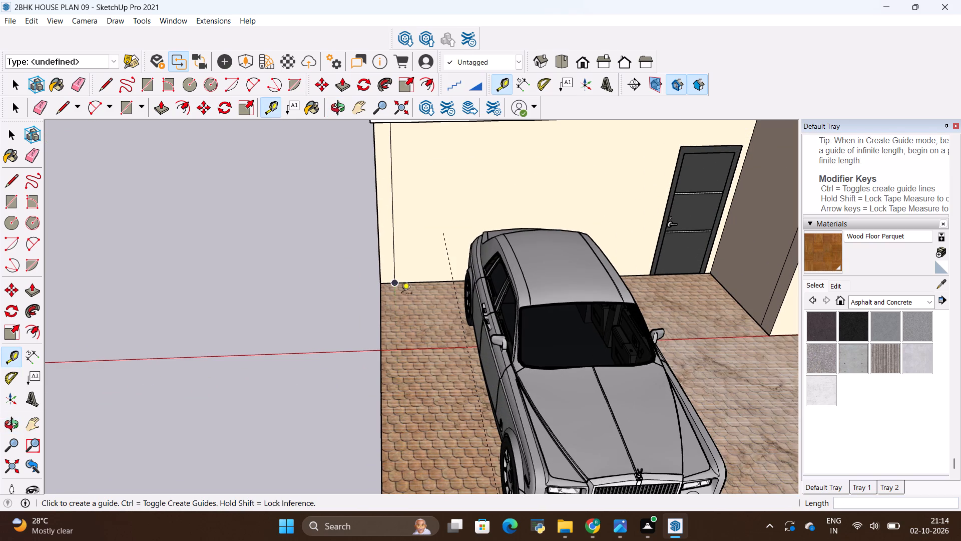
Draw a 15' 9 1/2" by 9" rectangle along the porch floor's outer edge beside the car, from the road to the house wall.
{"action": "scroll", "coordinate": [396, 293], "scroll_direction": "down", "scroll_amount": 3}
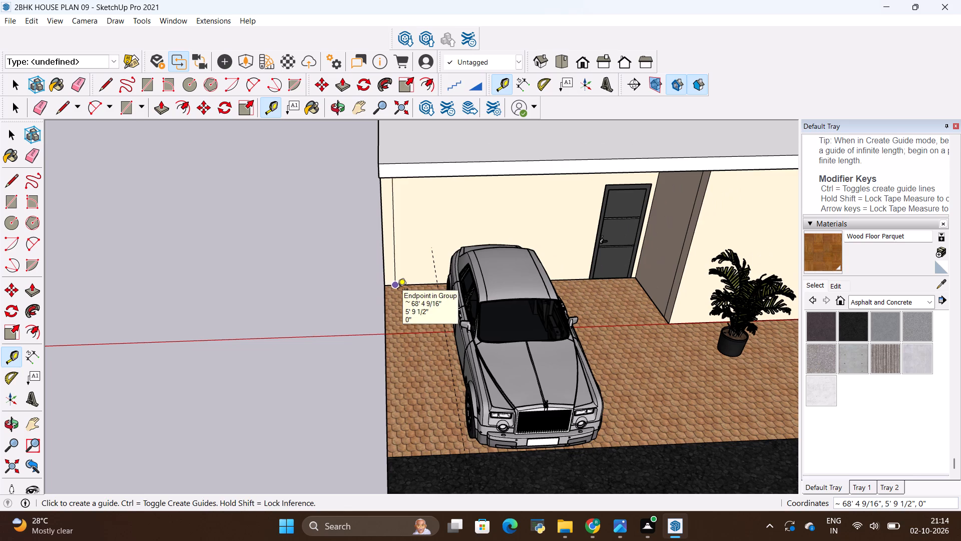
{"action": "key", "text": "r"}
{"action": "scroll", "coordinate": [470, 331], "scroll_direction": "down", "scroll_amount": 3}
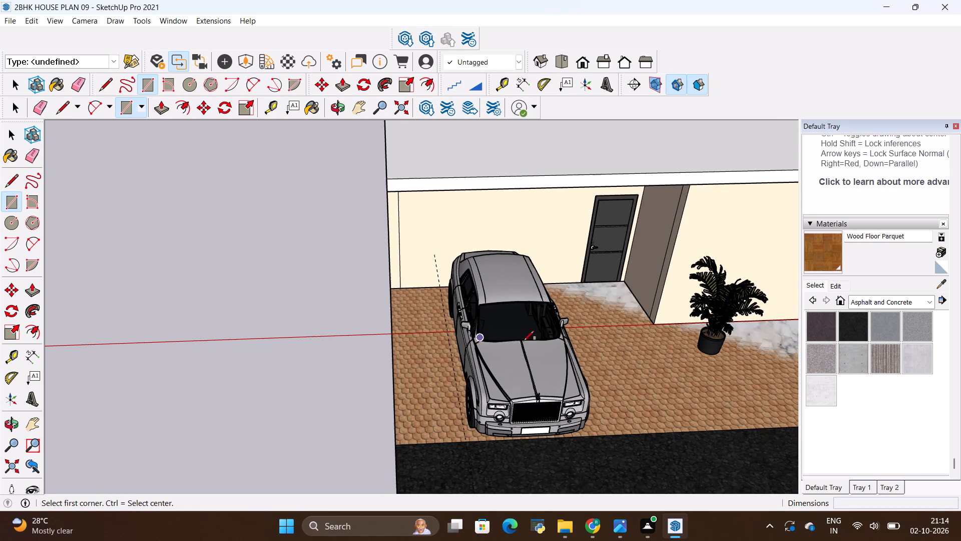
{"action": "middle_click_drag", "start_coordinate": [596, 382], "coordinate": [386, 471]}
{"action": "scroll", "coordinate": [467, 338], "scroll_direction": "down", "scroll_amount": 4}
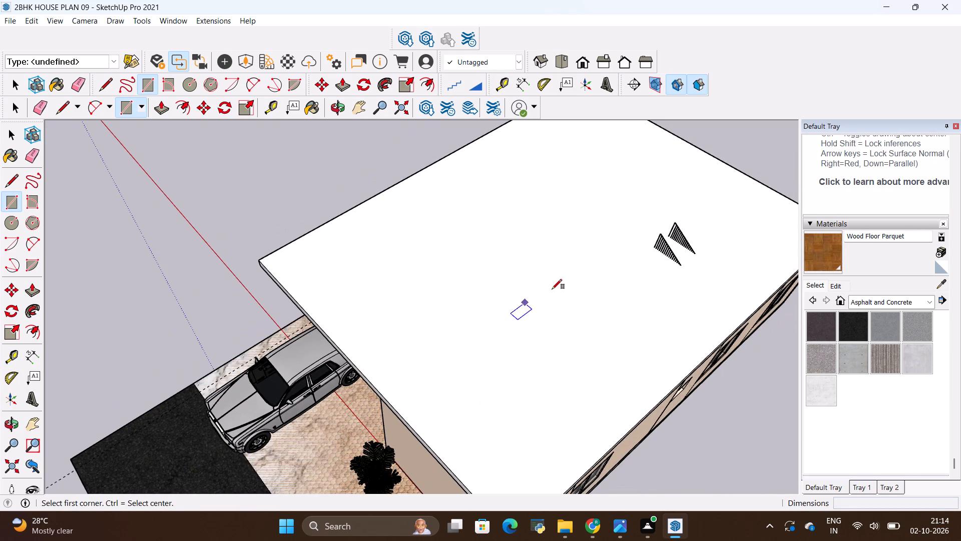
{"action": "scroll", "coordinate": [234, 380], "scroll_direction": "down", "scroll_amount": 5}
{"action": "middle_click_drag", "start_coordinate": [86, 440], "coordinate": [415, 479]}
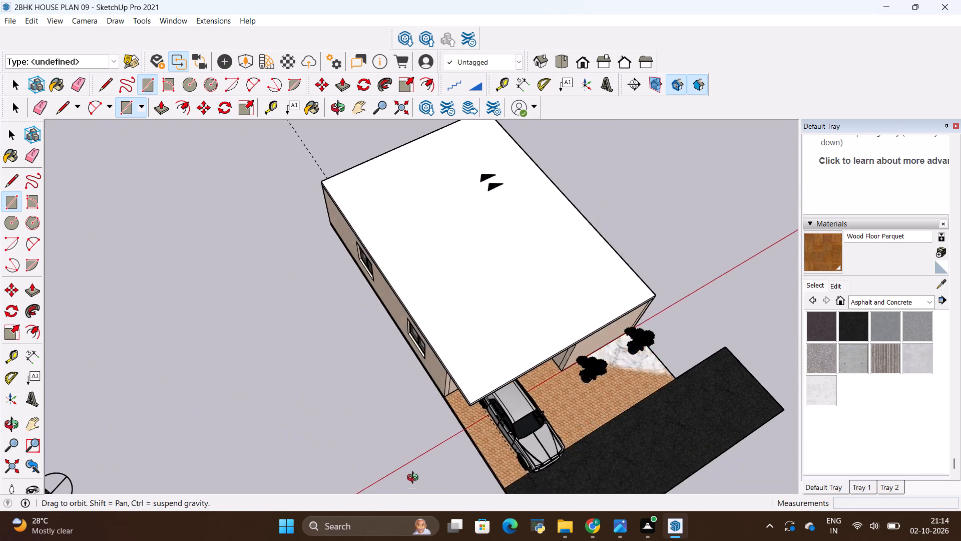
{"action": "middle_click_drag", "start_coordinate": [415, 479], "coordinate": [441, 420]}
{"action": "scroll", "coordinate": [539, 446], "scroll_direction": "up", "scroll_amount": 20}
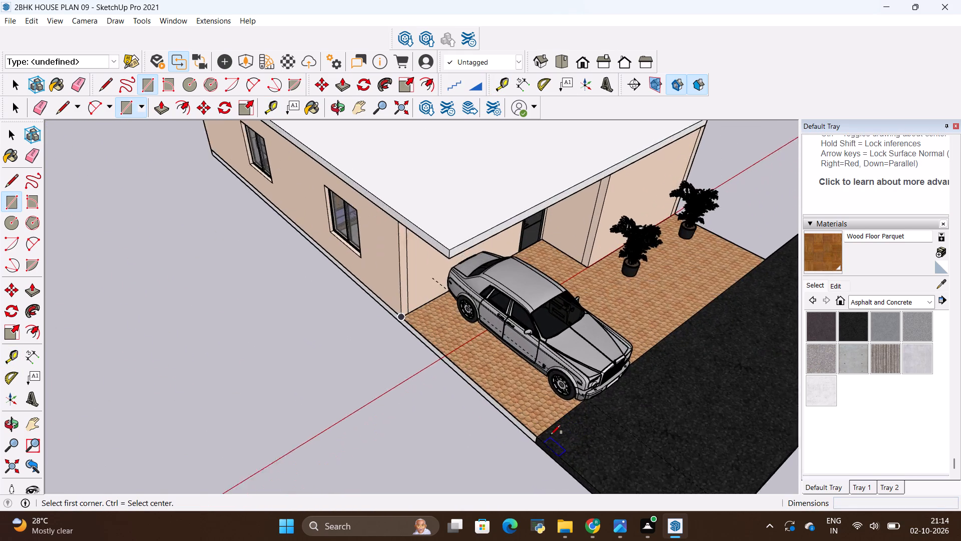
{"action": "scroll", "coordinate": [551, 435], "scroll_direction": "up", "scroll_amount": 8}
{"action": "left_click", "coordinate": [536, 433]}
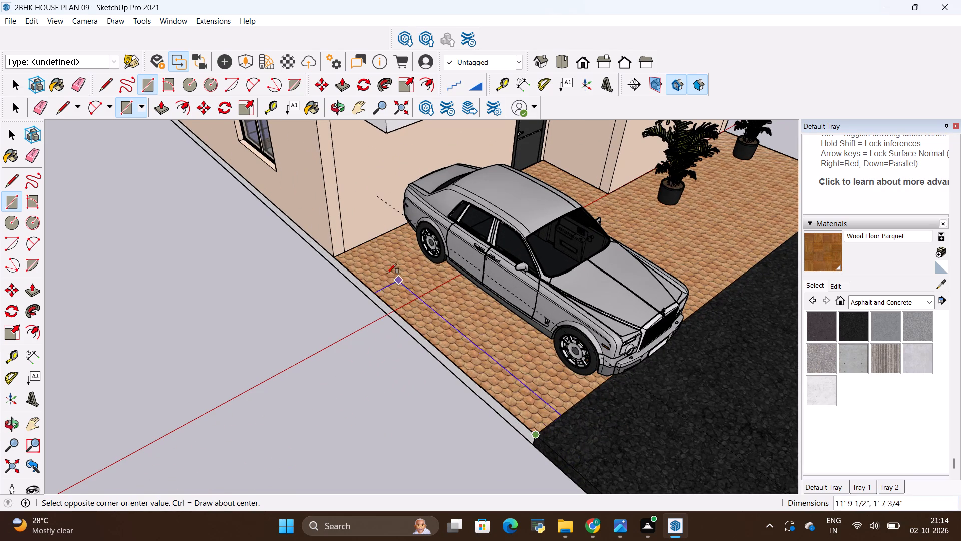
{"action": "left_click", "coordinate": [345, 249]}
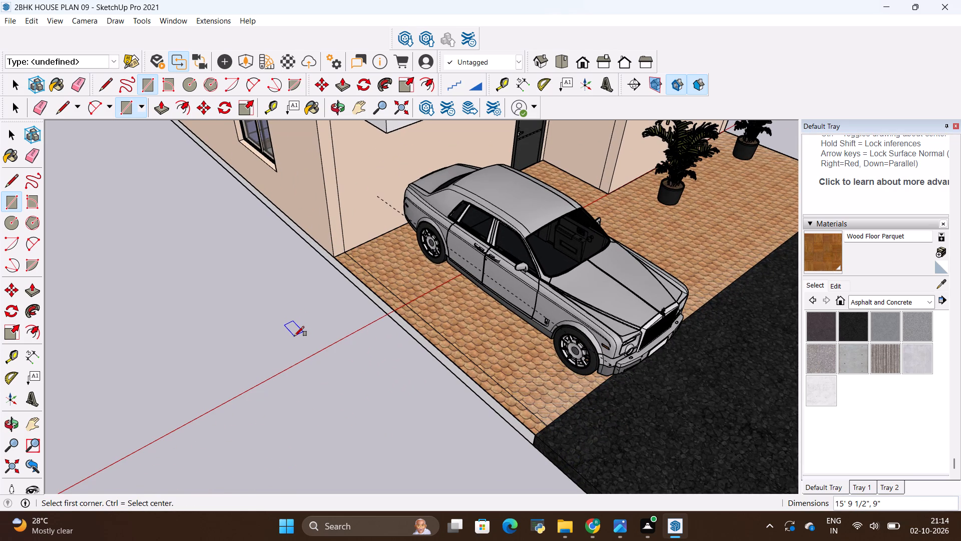
Extrude the narrow strip beside the car upward 6' as a porch boundary wall.
{"action": "key", "text": "p"}
{"action": "left_click", "coordinate": [378, 285]}
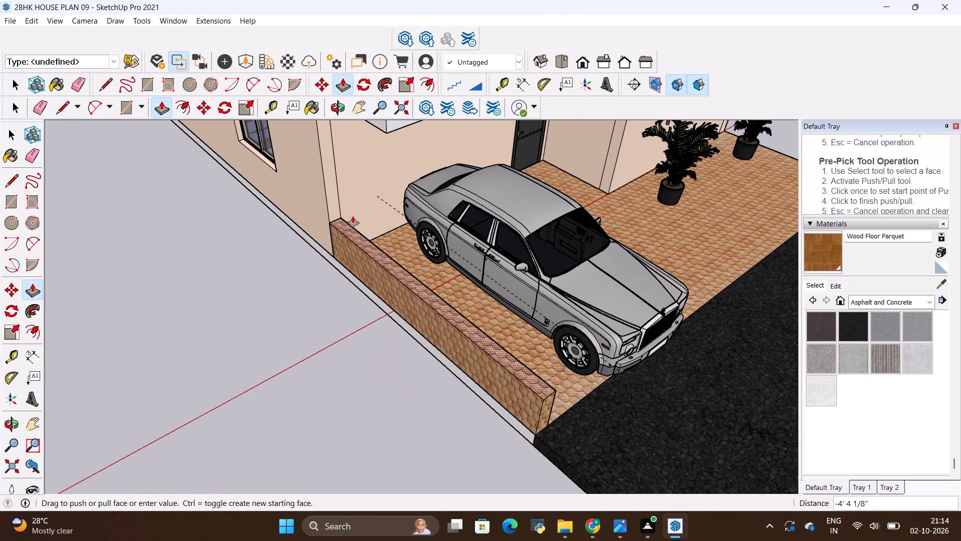
{"action": "scroll", "coordinate": [347, 161], "scroll_direction": "down", "scroll_amount": 4}
{"action": "scroll", "coordinate": [382, 212], "scroll_direction": "down", "scroll_amount": 4}
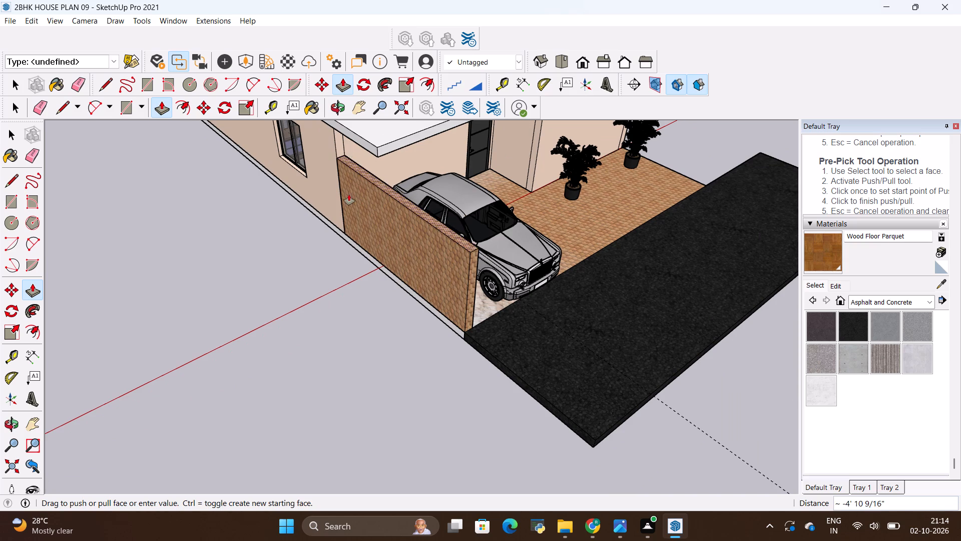
{"action": "key", "text": "BackSpace"}
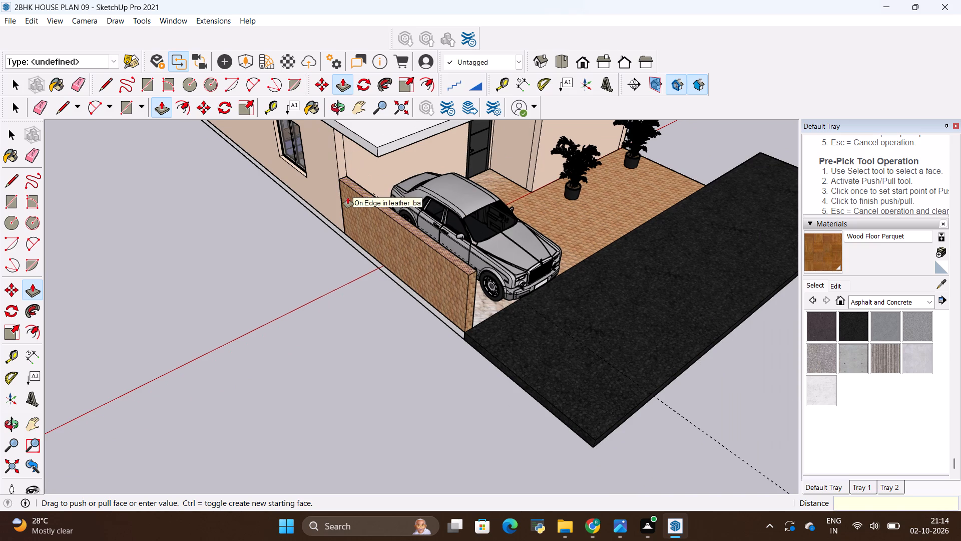
{"action": "type", "text": "6'"}
{"action": "key", "text": "Return"}
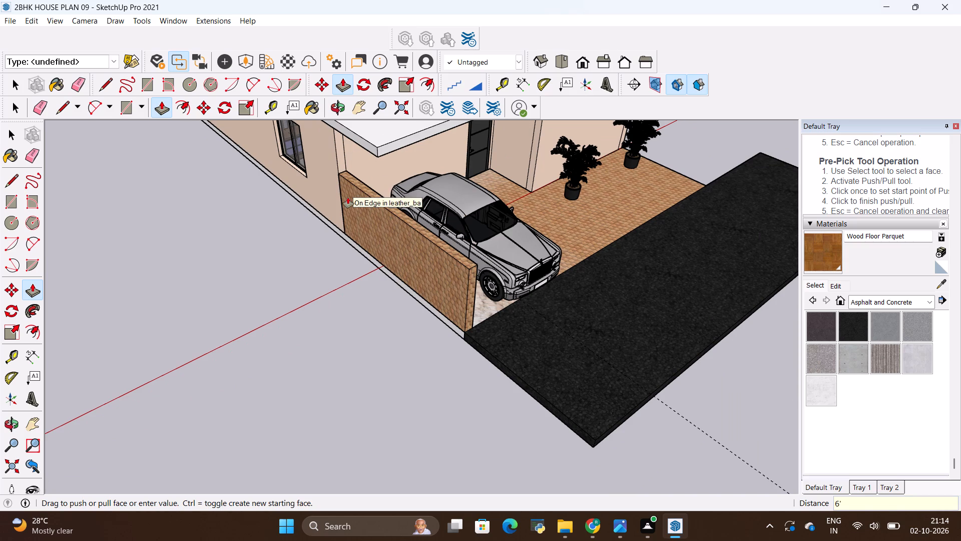
{"action": "key", "text": "space"}
{"action": "left_click", "coordinate": [210, 310]}
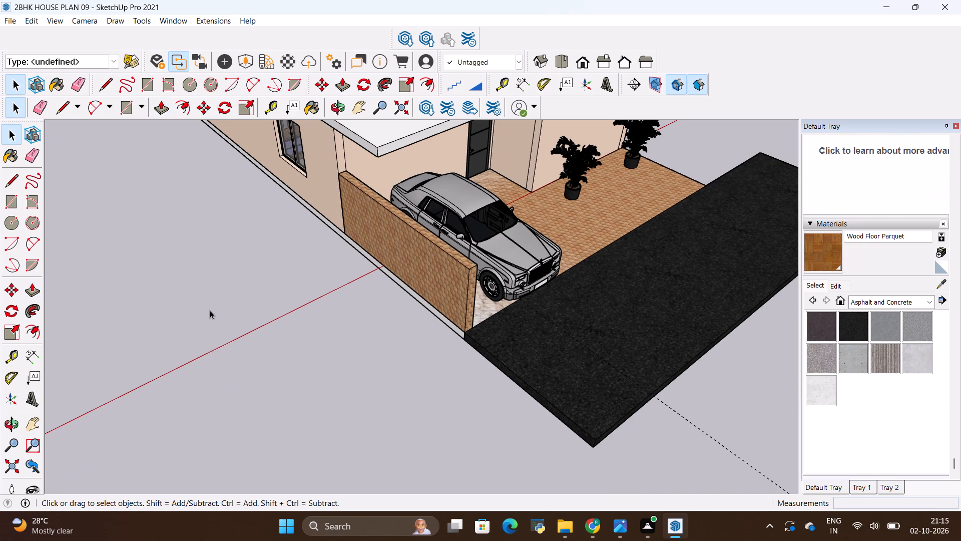
Draw a 10' by 9" rectangle along the porch floor's outer edge beside the potted plants, from the road to the house wall.
{"action": "scroll", "coordinate": [236, 340], "scroll_direction": "down", "scroll_amount": 6}
{"action": "scroll", "coordinate": [360, 359], "scroll_direction": "down", "scroll_amount": 5}
{"action": "middle_click_drag", "start_coordinate": [438, 369], "coordinate": [520, 329]}
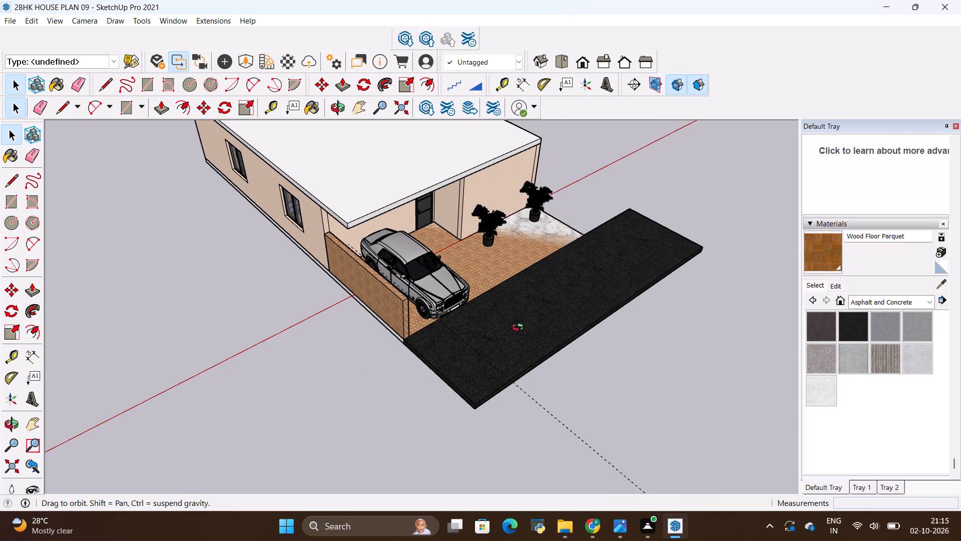
{"action": "middle_click_drag", "start_coordinate": [520, 329], "coordinate": [195, 363]}
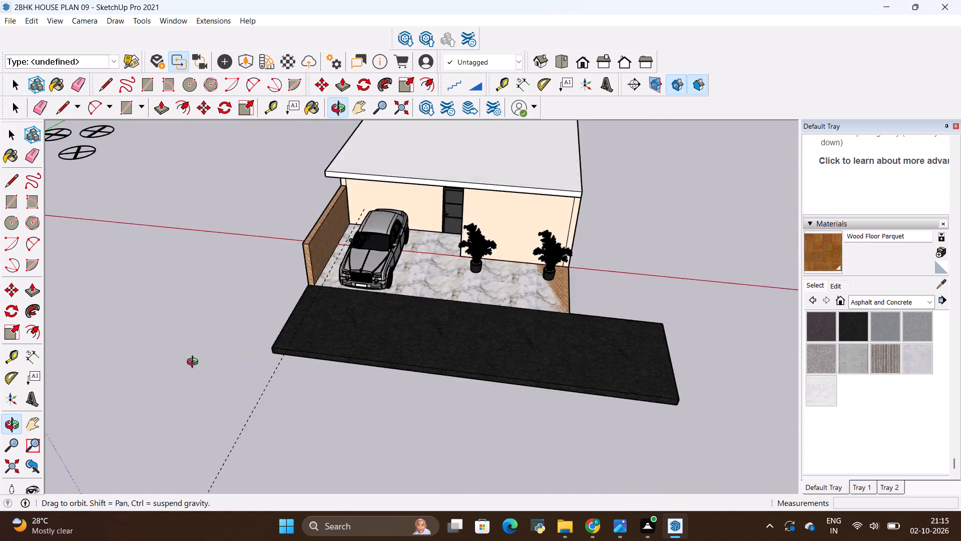
{"action": "middle_click_drag", "start_coordinate": [195, 363], "coordinate": [188, 363]}
{"action": "scroll", "coordinate": [529, 310], "scroll_direction": "up", "scroll_amount": 4}
{"action": "middle_click_drag", "start_coordinate": [545, 346], "coordinate": [430, 391]}
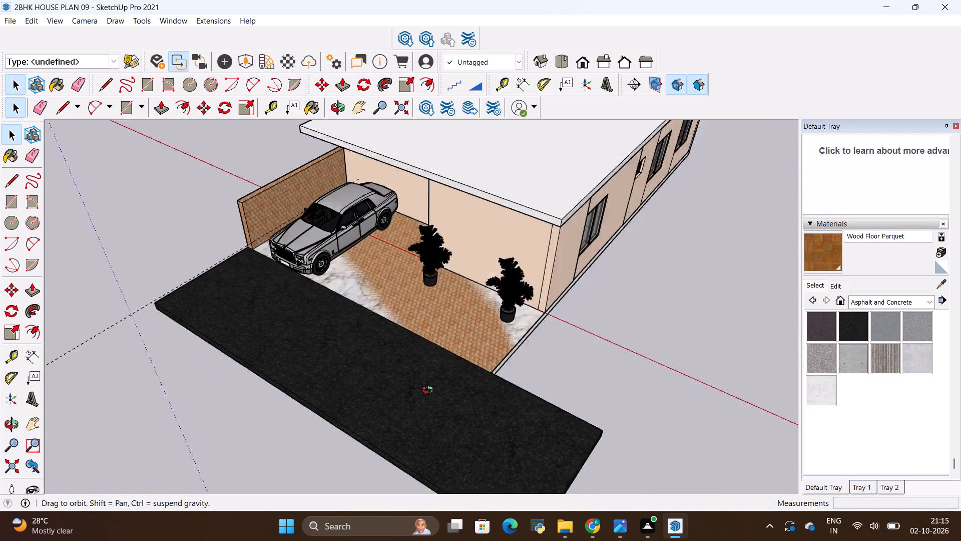
{"action": "middle_click_drag", "start_coordinate": [430, 391], "coordinate": [312, 396]}
{"action": "middle_click", "coordinate": [293, 398]}
{"action": "scroll", "coordinate": [293, 398], "scroll_direction": "up", "scroll_amount": 1}
{"action": "middle_click_drag", "start_coordinate": [293, 398], "coordinate": [363, 423]}
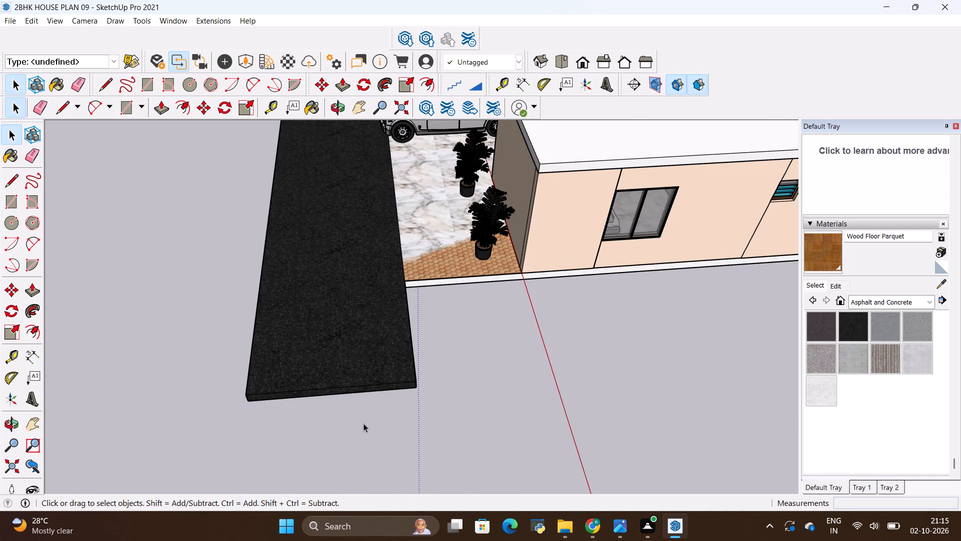
{"action": "middle_click_drag", "start_coordinate": [363, 423], "coordinate": [325, 436]}
{"action": "scroll", "coordinate": [420, 269], "scroll_direction": "up", "scroll_amount": 3}
{"action": "scroll", "coordinate": [427, 350], "scroll_direction": "up", "scroll_amount": 1}
{"action": "middle_click_drag", "start_coordinate": [427, 350], "coordinate": [425, 350]}
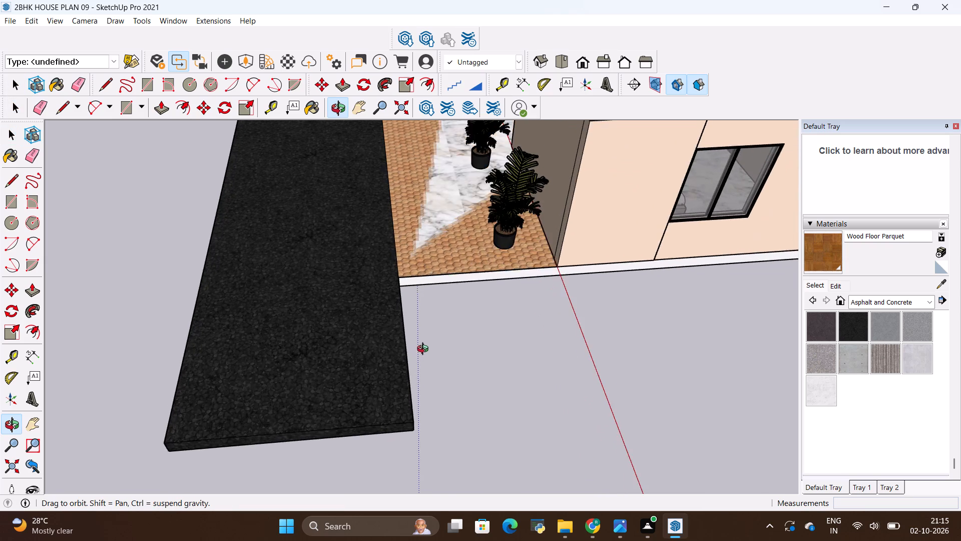
{"action": "middle_click_drag", "start_coordinate": [425, 350], "coordinate": [322, 352]}
{"action": "key", "text": "r"}
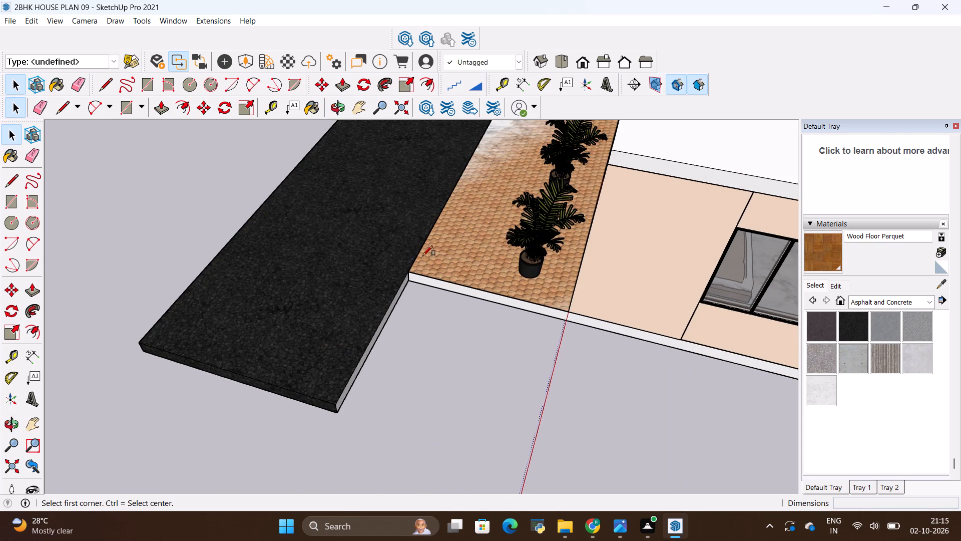
{"action": "scroll", "coordinate": [423, 255], "scroll_direction": "up", "scroll_amount": 12}
{"action": "left_click", "coordinate": [398, 275]}
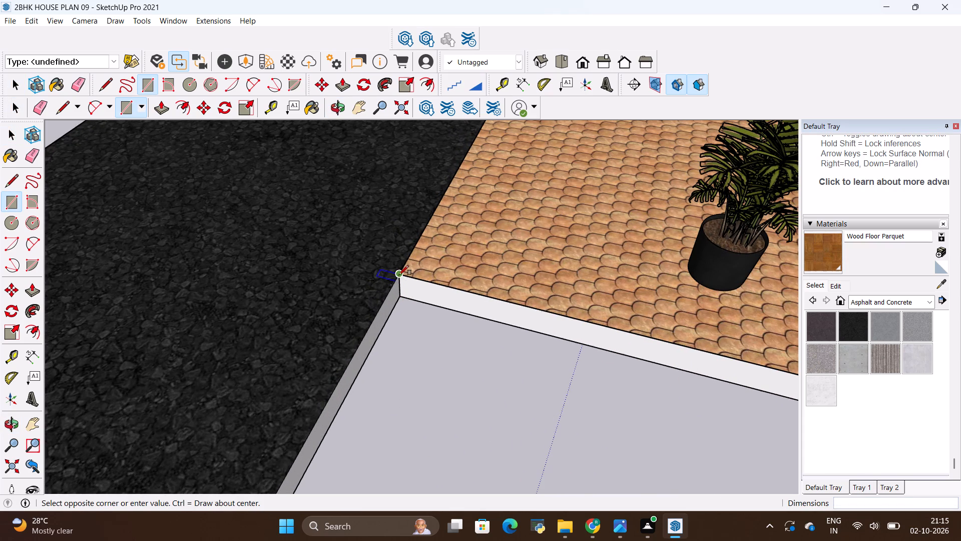
{"action": "scroll", "coordinate": [663, 325], "scroll_direction": "down", "scroll_amount": 8}
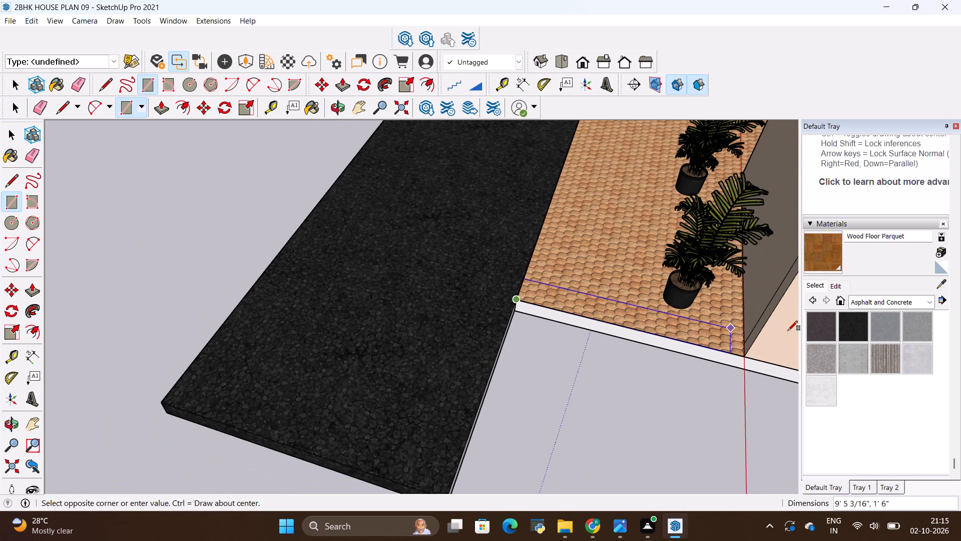
{"action": "scroll", "coordinate": [702, 342], "scroll_direction": "up", "scroll_amount": 7}
{"action": "scroll", "coordinate": [766, 340], "scroll_direction": "up", "scroll_amount": 4}
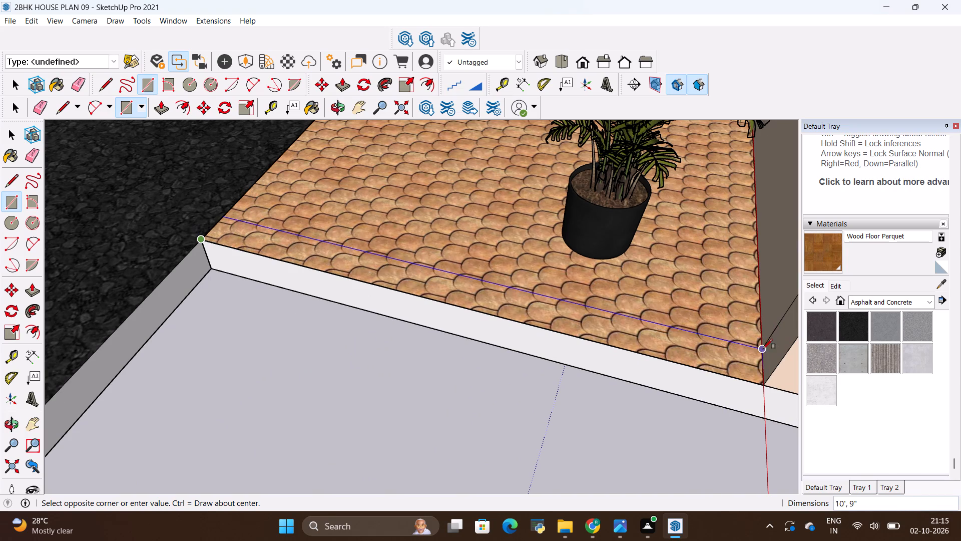
{"action": "left_click", "coordinate": [760, 350]}
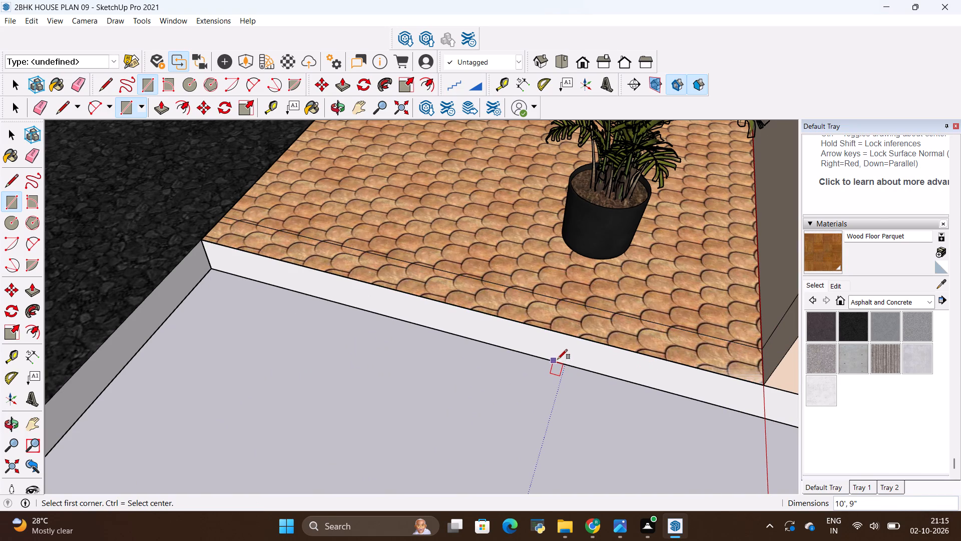
Extrude the narrow strip beside the potted plants upward 6' as the second porch boundary wall.
{"action": "key", "text": "p"}
{"action": "left_click", "coordinate": [583, 323]}
{"action": "scroll", "coordinate": [427, 228], "scroll_direction": "down", "scroll_amount": 4}
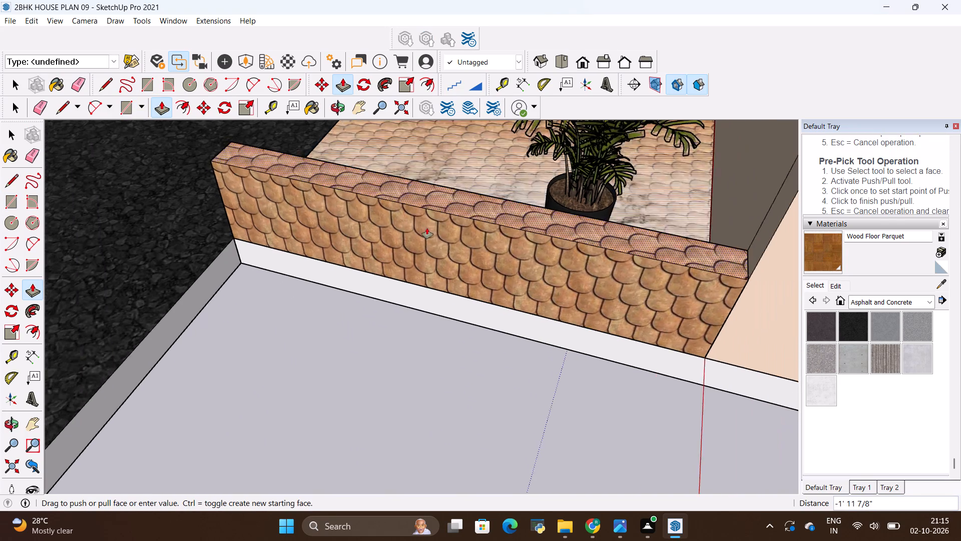
{"action": "scroll", "coordinate": [427, 228], "scroll_direction": "down", "scroll_amount": 6}
{"action": "scroll", "coordinate": [507, 285], "scroll_direction": "down", "scroll_amount": 12}
{"action": "scroll", "coordinate": [548, 285], "scroll_direction": "down", "scroll_amount": 4}
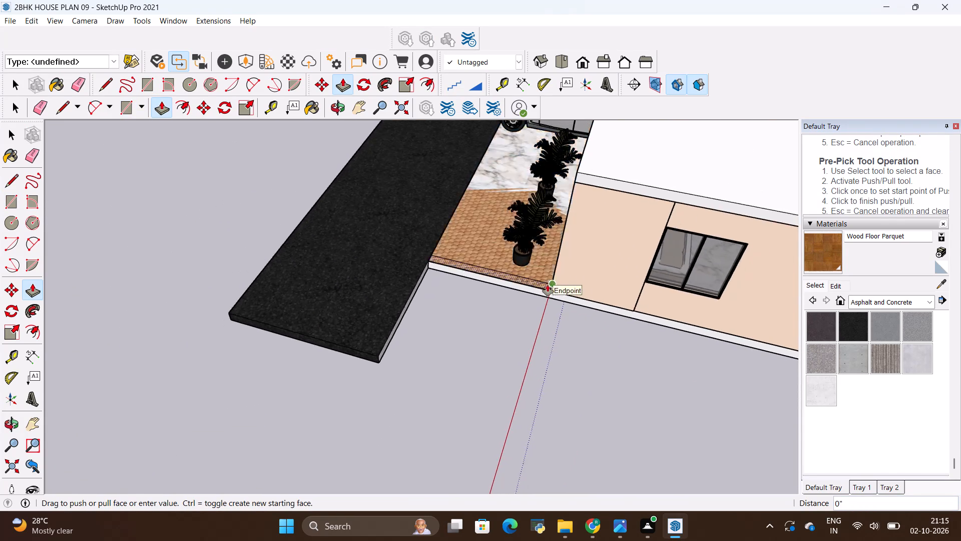
{"action": "scroll", "coordinate": [548, 285], "scroll_direction": "down", "scroll_amount": 1}
{"action": "key", "text": "BackSpace"}
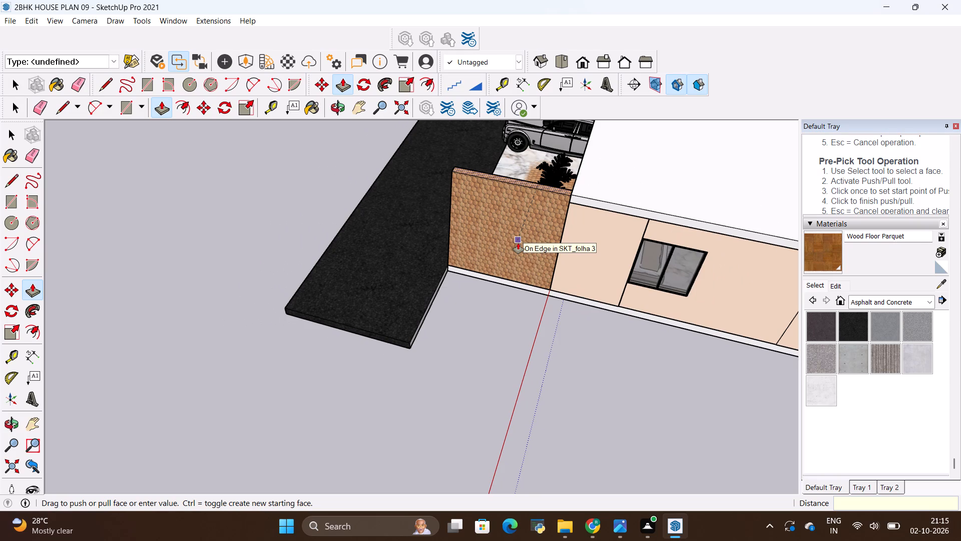
{"action": "key", "text": "6"}
{"action": "key", "text": "apostrophe"}
{"action": "key", "text": "Return"}
Copy the potted plant nearest the door about 9' 6" across the porch, between the car and the entrance door.
{"action": "scroll", "coordinate": [509, 256], "scroll_direction": "down", "scroll_amount": 2}
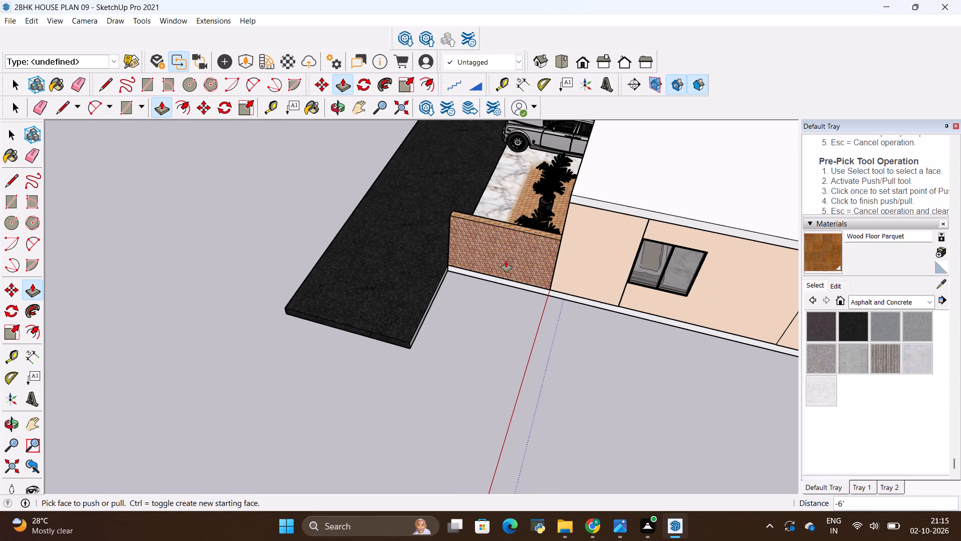
{"action": "scroll", "coordinate": [506, 261], "scroll_direction": "down", "scroll_amount": 2}
{"action": "scroll", "coordinate": [477, 329], "scroll_direction": "down", "scroll_amount": 4}
{"action": "middle_click_drag", "start_coordinate": [375, 328], "coordinate": [644, 335]}
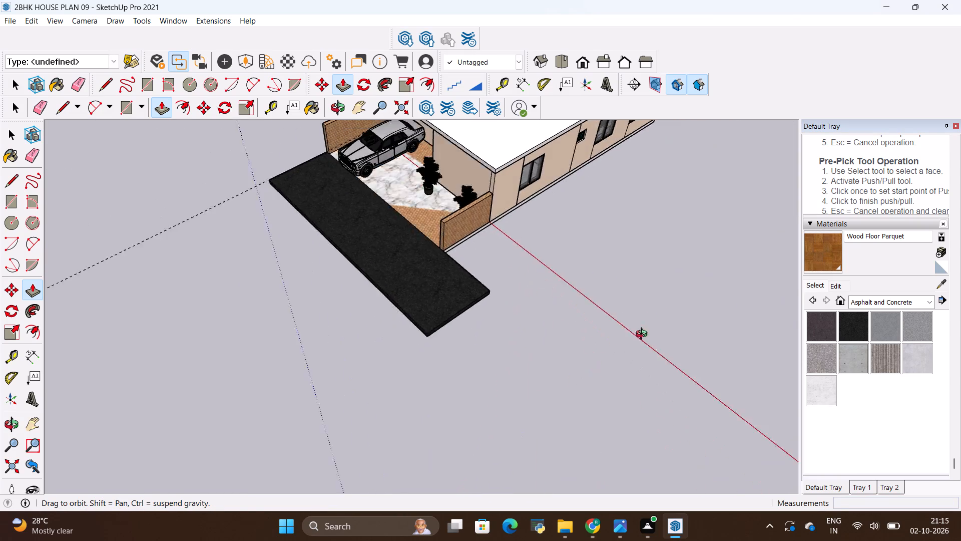
{"action": "middle_click_drag", "start_coordinate": [644, 335], "coordinate": [705, 234]}
{"action": "middle_click_drag", "start_coordinate": [497, 380], "coordinate": [640, 390]}
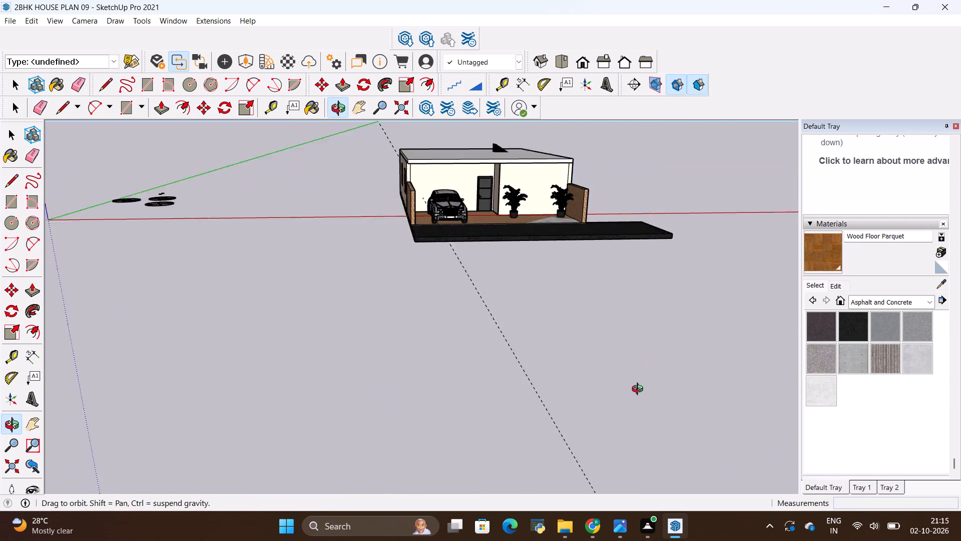
{"action": "middle_click_drag", "start_coordinate": [640, 390], "coordinate": [636, 401]}
{"action": "scroll", "coordinate": [528, 223], "scroll_direction": "up", "scroll_amount": 9}
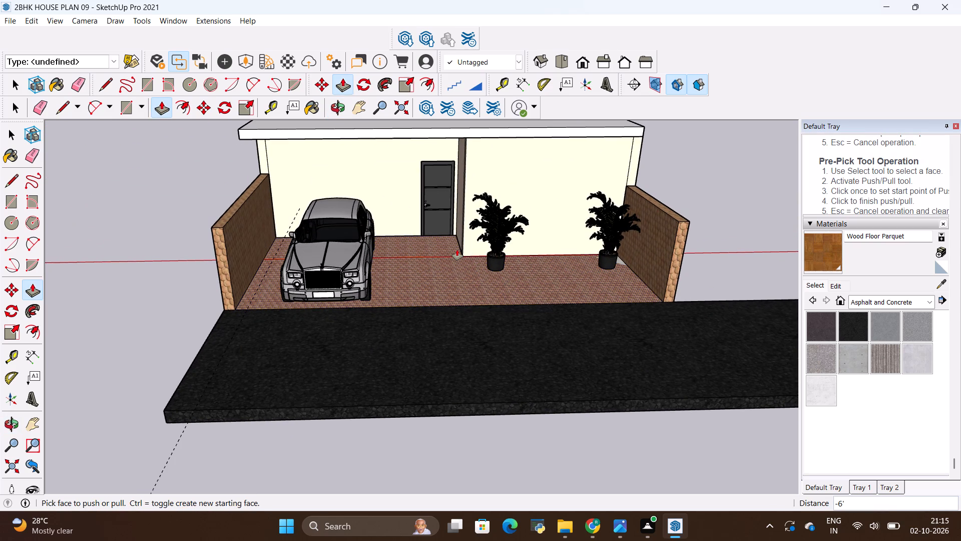
{"action": "scroll", "coordinate": [292, 233], "scroll_direction": "up", "scroll_amount": 2}
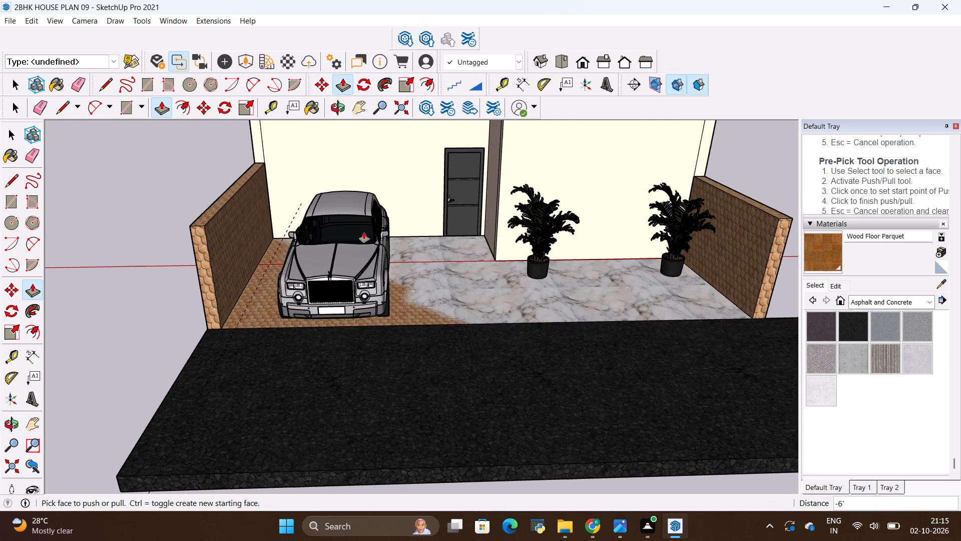
{"action": "scroll", "coordinate": [366, 232], "scroll_direction": "up", "scroll_amount": 2}
{"action": "key", "text": "space"}
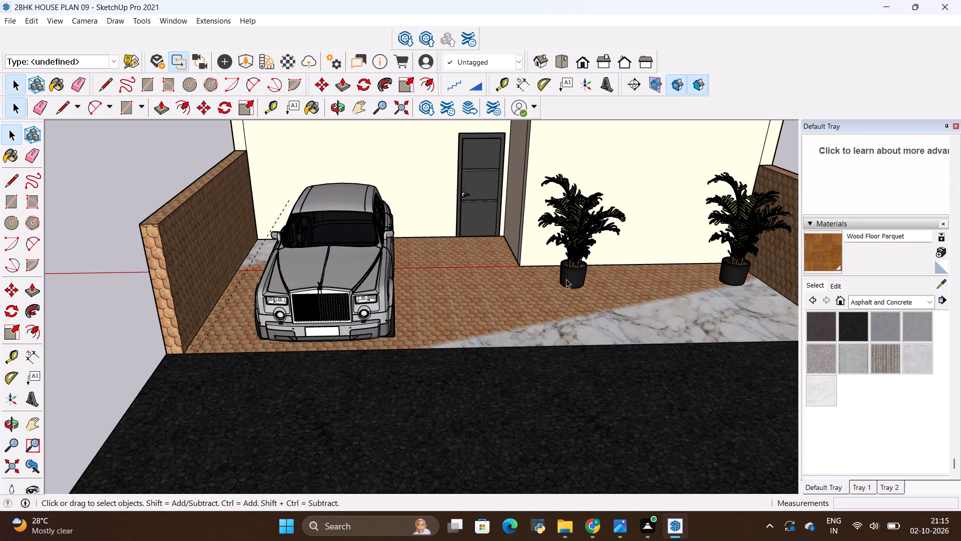
{"action": "left_click", "coordinate": [566, 279]}
{"action": "key", "text": "m"}
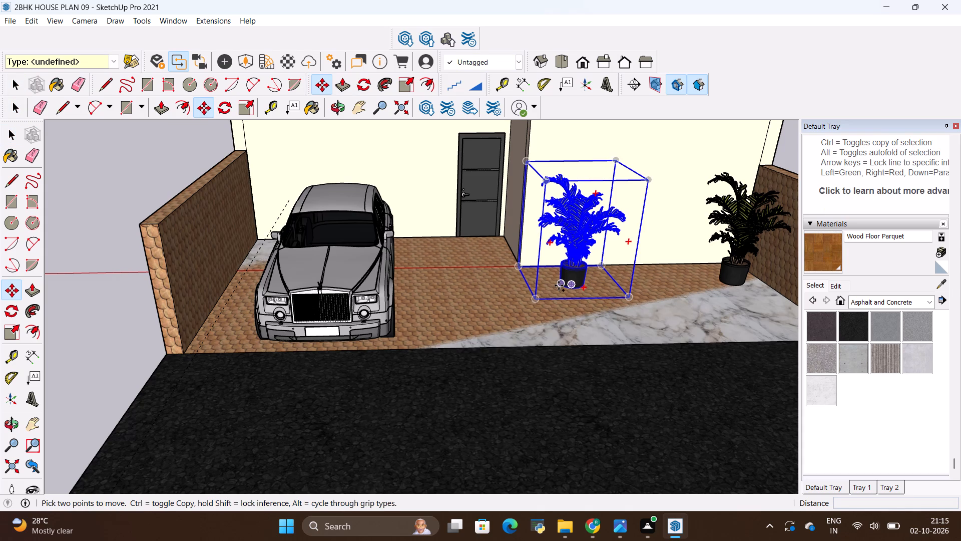
{"action": "left_click", "coordinate": [559, 286]}
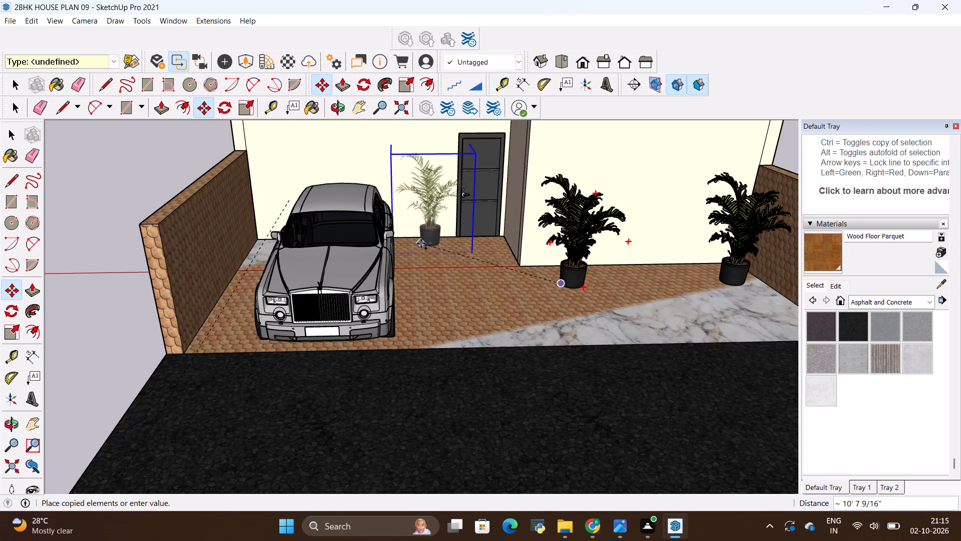
{"action": "left_click", "coordinate": [419, 254]}
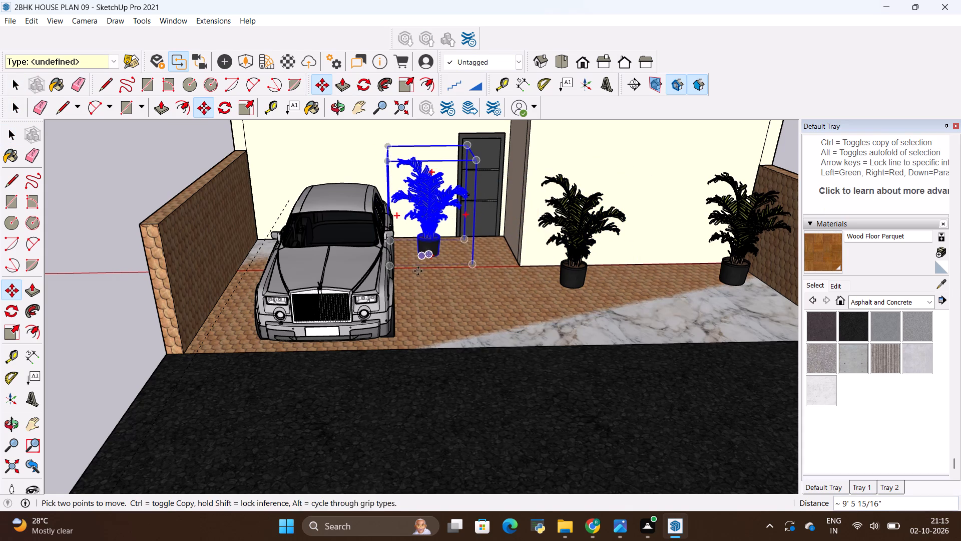
{"action": "left_click", "coordinate": [106, 286]}
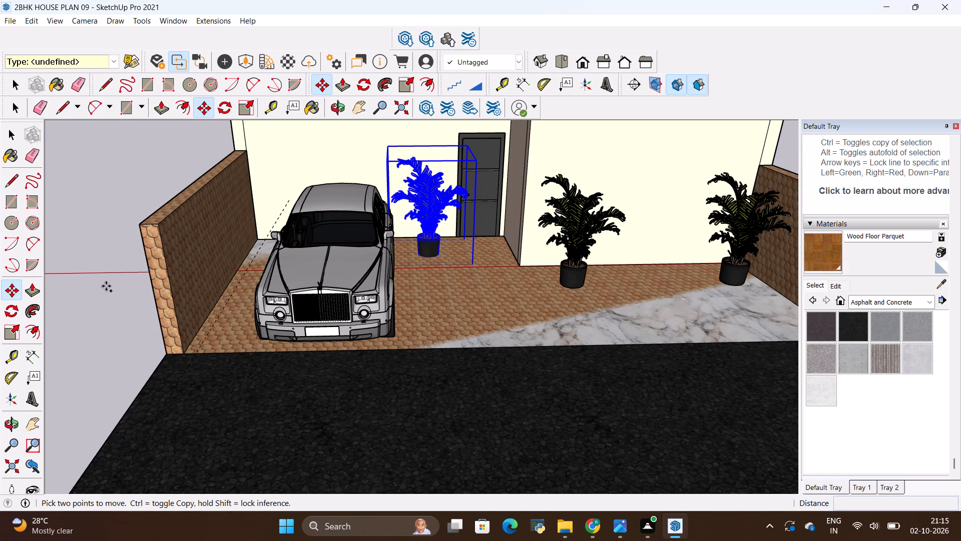
{"action": "key", "text": "space"}
{"action": "left_click", "coordinate": [130, 280]}
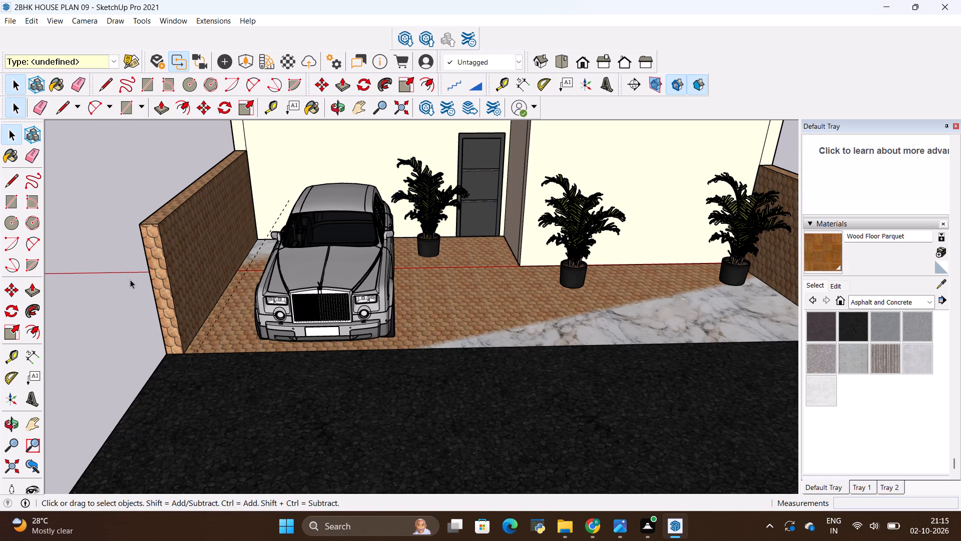
Examine the house front, roof slab, boundary walls and porch from above and from both front corners.
{"action": "scroll", "coordinate": [126, 217], "scroll_direction": "down", "scroll_amount": 4}
{"action": "scroll", "coordinate": [369, 216], "scroll_direction": "down", "scroll_amount": 5}
{"action": "scroll", "coordinate": [504, 308], "scroll_direction": "down", "scroll_amount": 5}
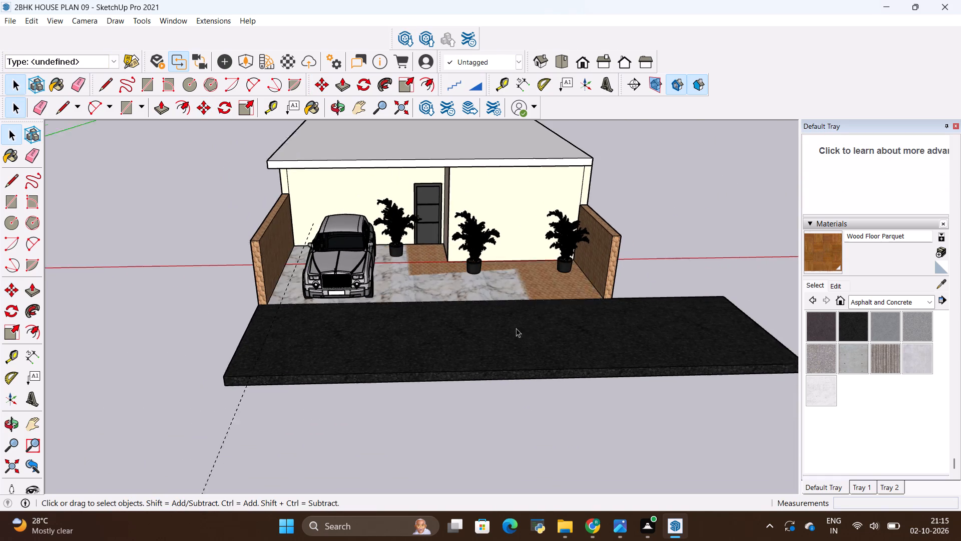
{"action": "middle_click_drag", "start_coordinate": [631, 191], "coordinate": [636, 226]}
{"action": "scroll", "coordinate": [630, 218], "scroll_direction": "down", "scroll_amount": 2}
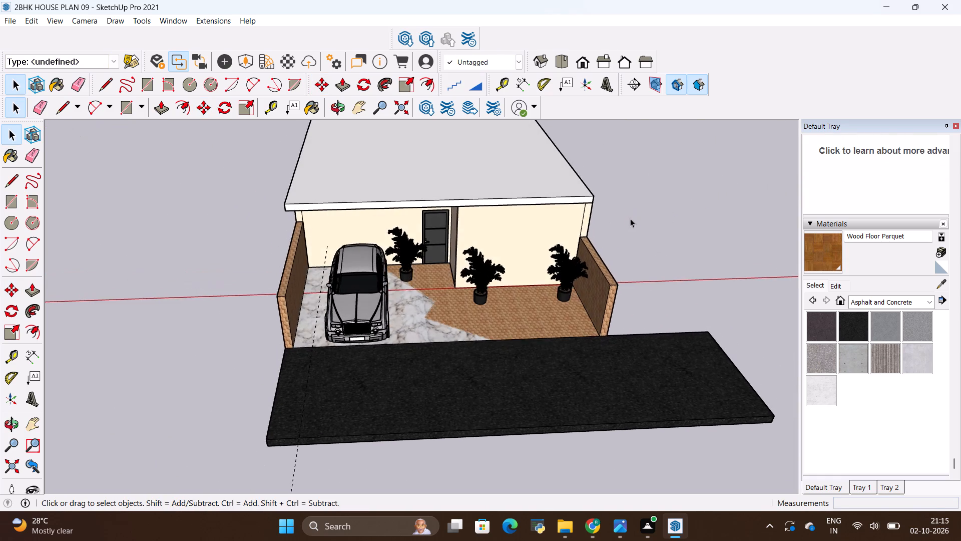
{"action": "scroll", "coordinate": [630, 218], "scroll_direction": "down", "scroll_amount": 14}
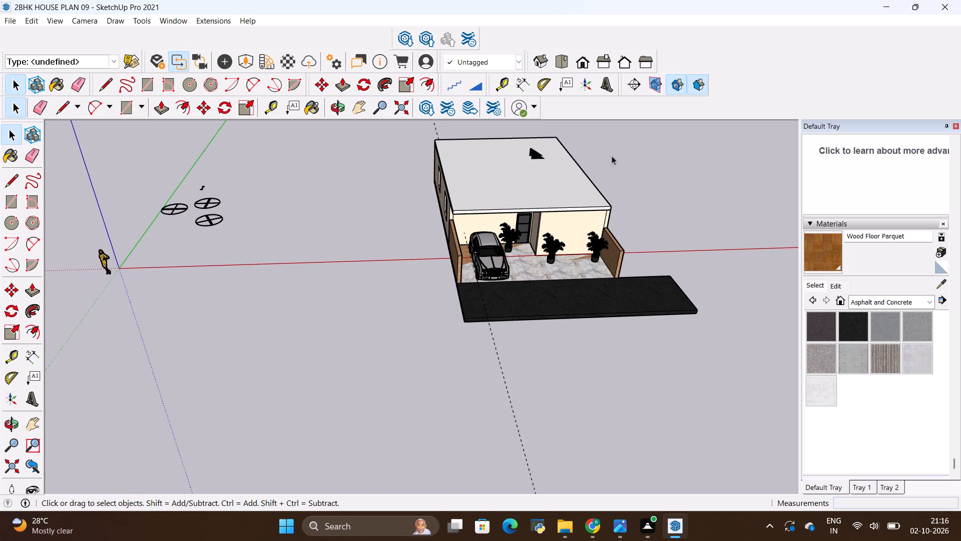
{"action": "scroll", "coordinate": [598, 151], "scroll_direction": "up", "scroll_amount": 12}
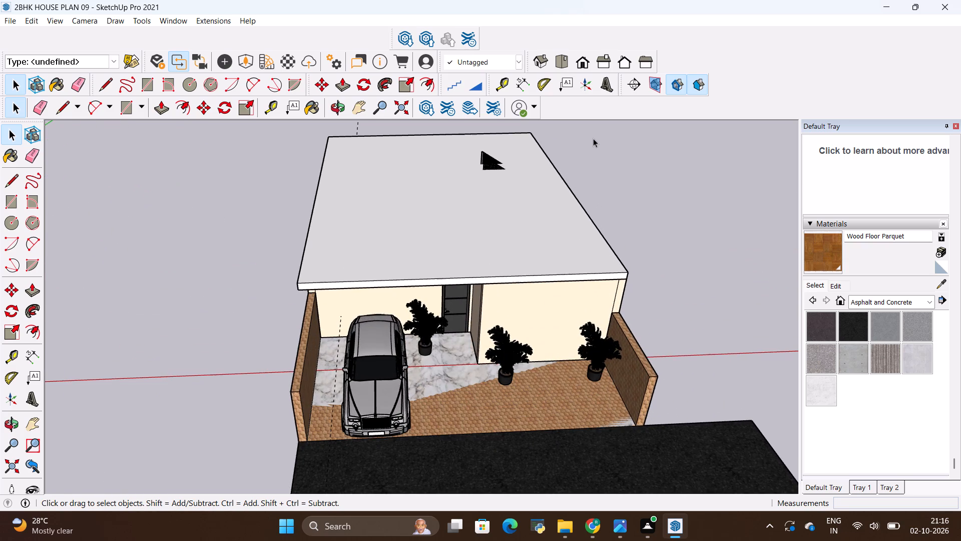
{"action": "scroll", "coordinate": [593, 138], "scroll_direction": "down", "scroll_amount": 5}
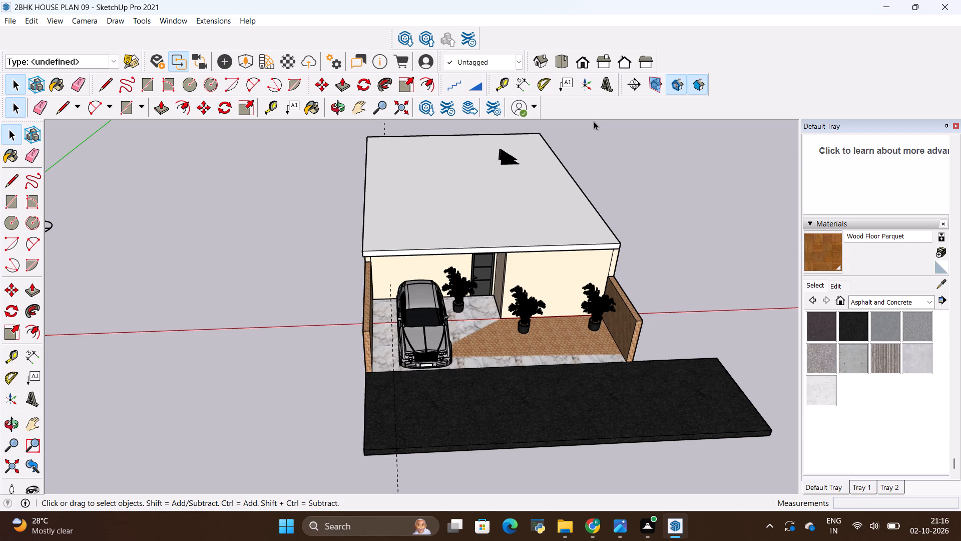
{"action": "scroll", "coordinate": [594, 120], "scroll_direction": "down", "scroll_amount": 3}
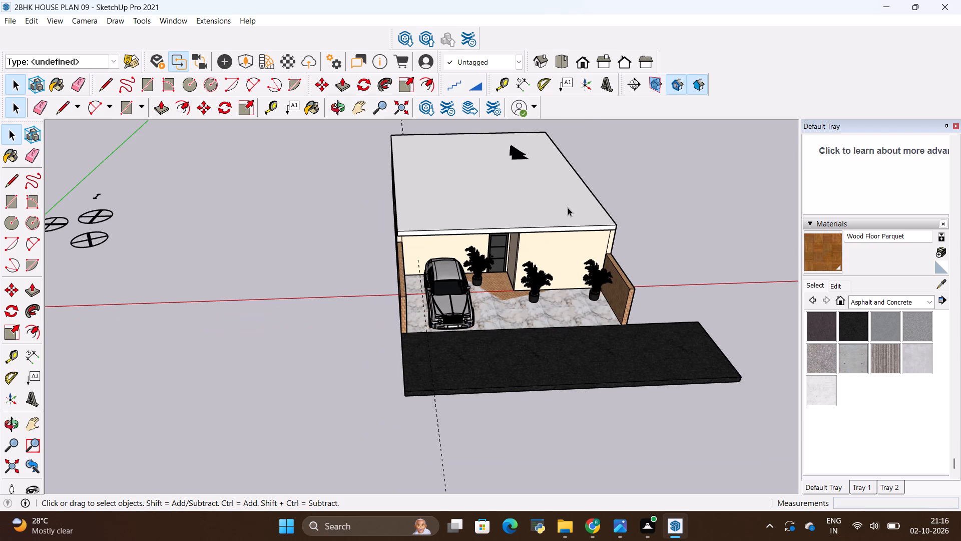
{"action": "middle_click_drag", "start_coordinate": [570, 205], "coordinate": [529, 169]}
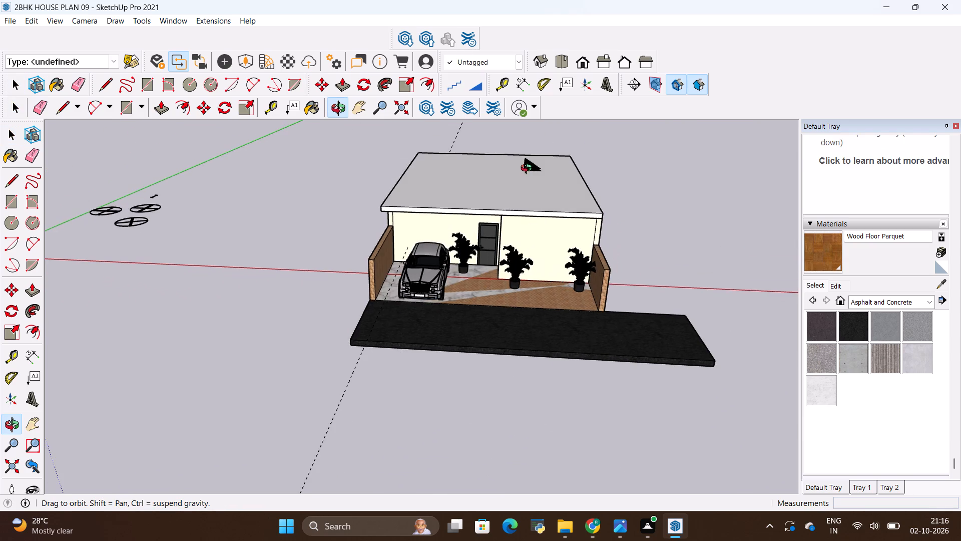
{"action": "middle_click_drag", "start_coordinate": [529, 169], "coordinate": [632, 177]}
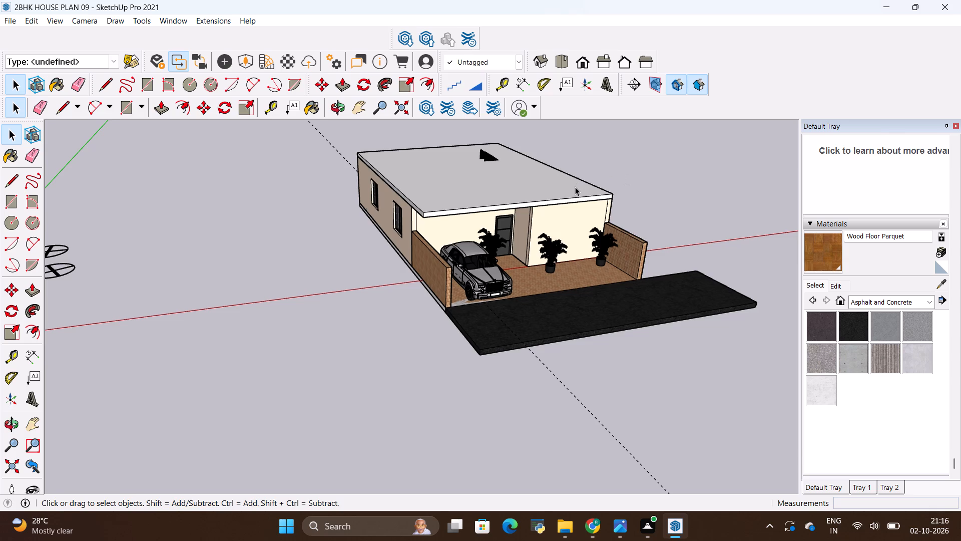
{"action": "middle_click_drag", "start_coordinate": [575, 187], "coordinate": [428, 175]}
{"action": "scroll", "coordinate": [486, 239], "scroll_direction": "up", "scroll_amount": 2}
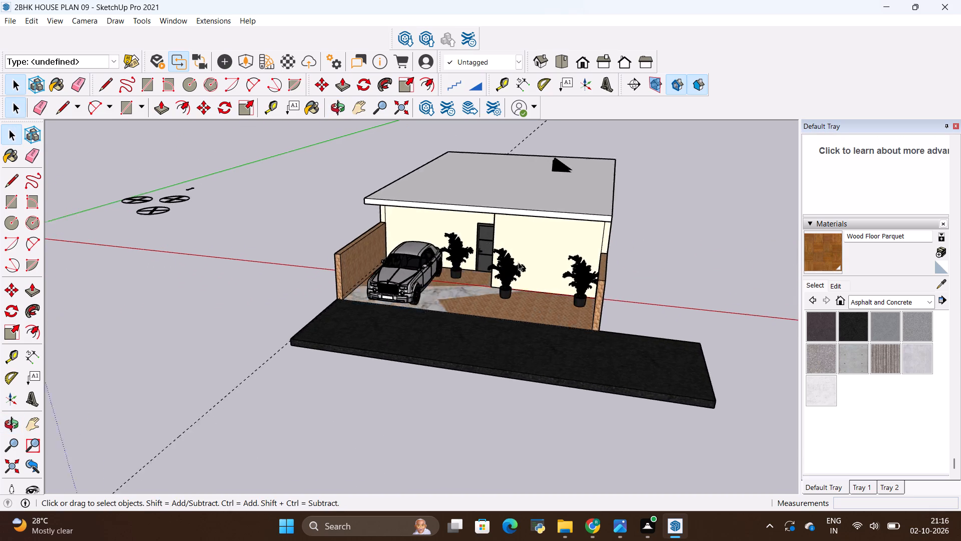
{"action": "scroll", "coordinate": [518, 262], "scroll_direction": "up", "scroll_amount": 7}
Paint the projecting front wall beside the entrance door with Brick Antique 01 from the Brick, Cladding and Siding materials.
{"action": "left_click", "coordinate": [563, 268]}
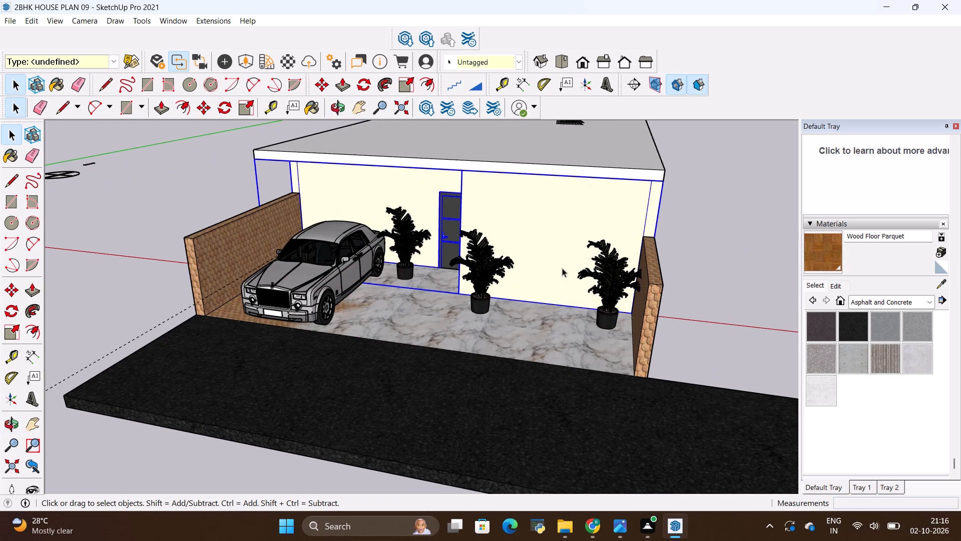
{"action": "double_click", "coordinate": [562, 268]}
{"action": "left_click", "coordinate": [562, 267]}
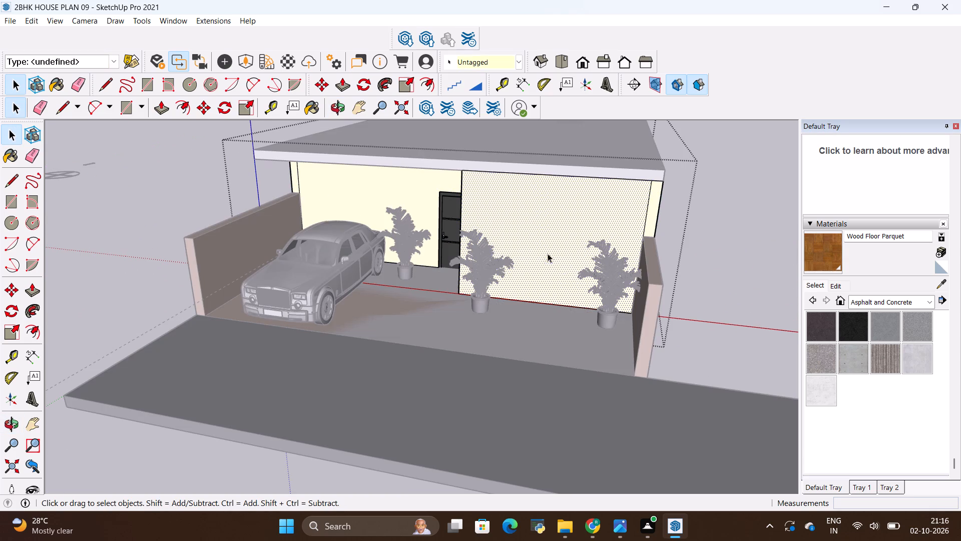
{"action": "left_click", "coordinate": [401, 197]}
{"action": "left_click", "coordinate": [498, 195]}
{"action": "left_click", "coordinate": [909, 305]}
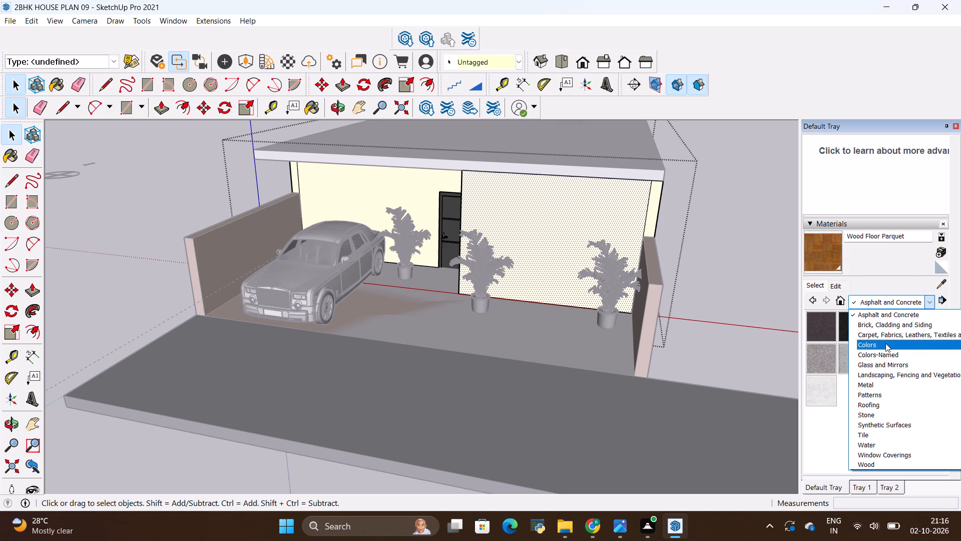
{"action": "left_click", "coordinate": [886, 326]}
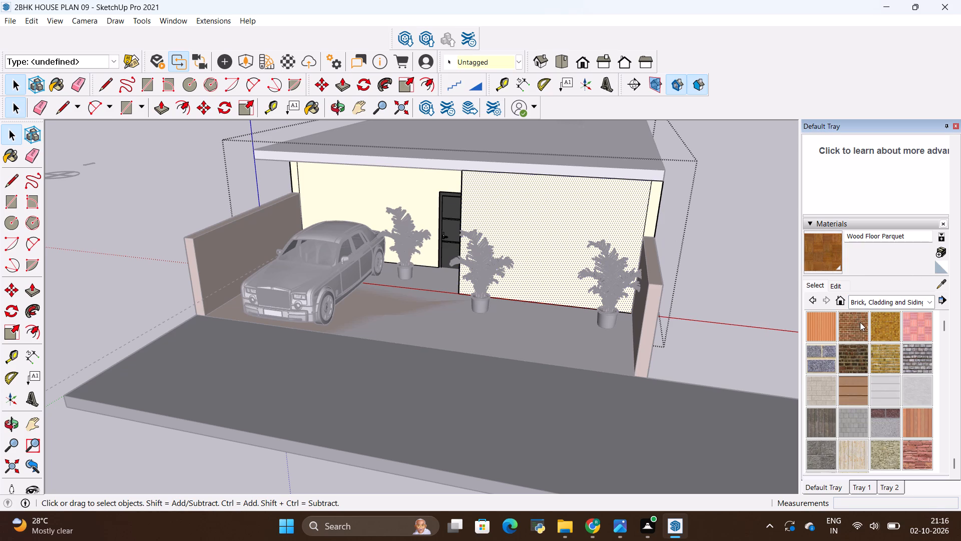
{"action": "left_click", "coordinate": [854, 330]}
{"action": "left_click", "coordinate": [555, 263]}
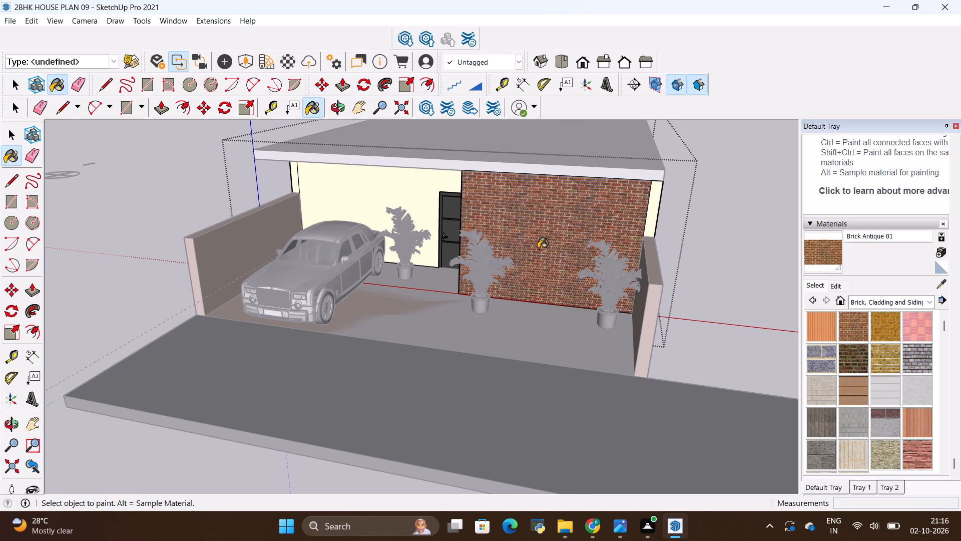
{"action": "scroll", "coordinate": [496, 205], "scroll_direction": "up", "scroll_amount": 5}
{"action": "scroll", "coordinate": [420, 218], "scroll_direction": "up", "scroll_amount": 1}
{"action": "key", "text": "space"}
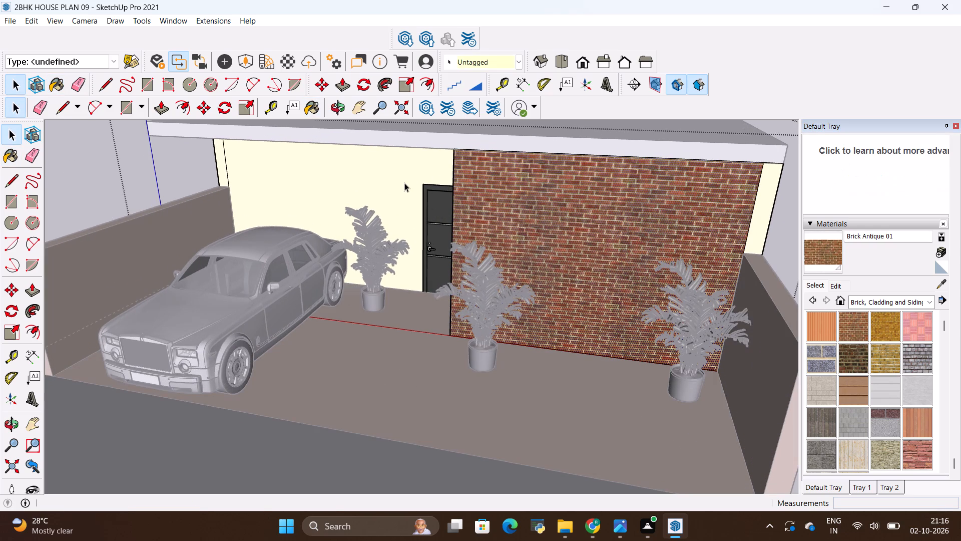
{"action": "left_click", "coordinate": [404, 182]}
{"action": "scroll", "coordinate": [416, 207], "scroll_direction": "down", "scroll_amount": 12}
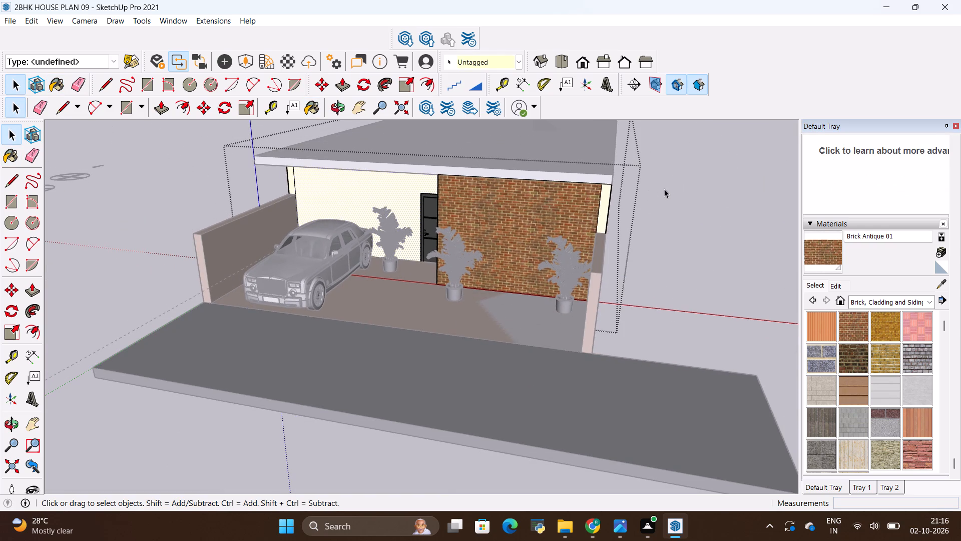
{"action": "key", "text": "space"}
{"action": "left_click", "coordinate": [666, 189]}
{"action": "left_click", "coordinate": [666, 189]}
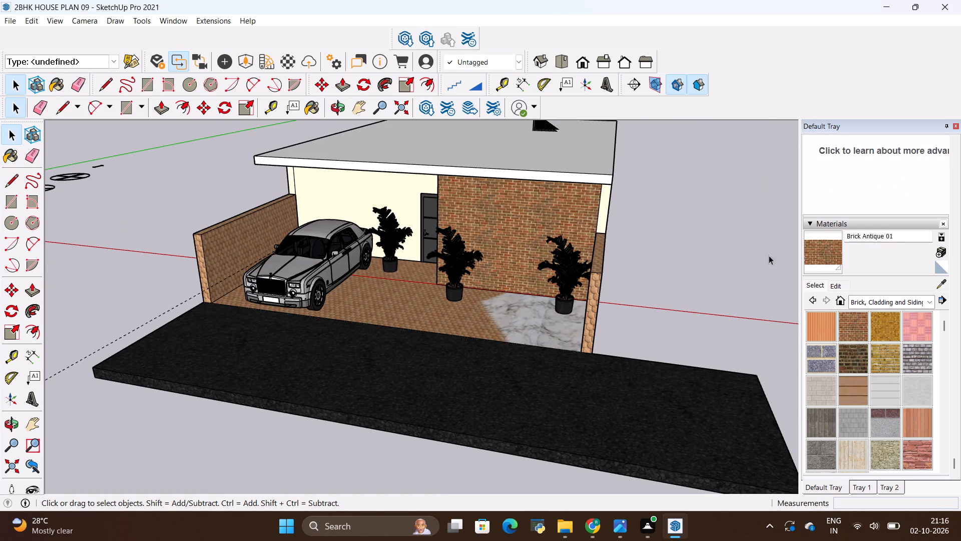
Paint the projecting front wall beside the entrance door with the Brick Tumbled material.
{"action": "left_click", "coordinate": [921, 355]}
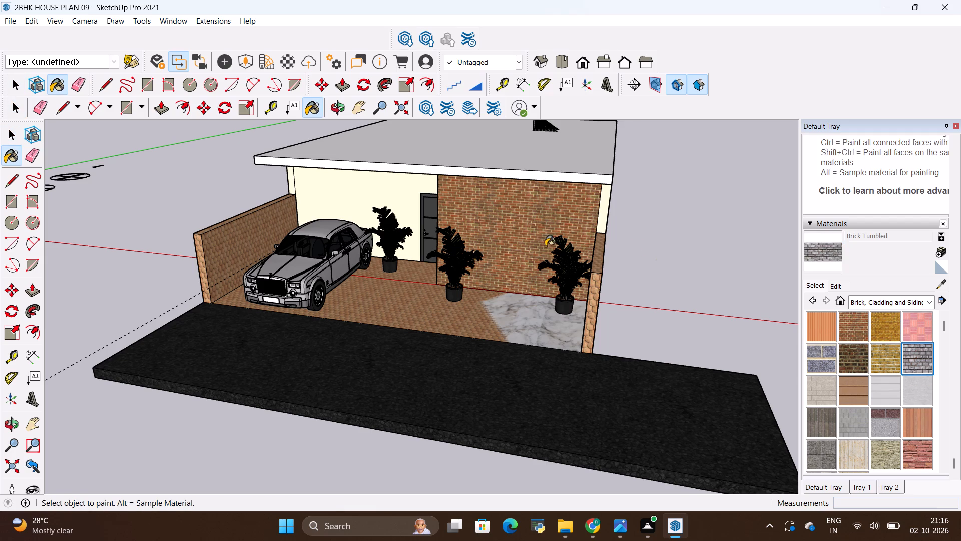
{"action": "key", "text": "space"}
{"action": "double_click", "coordinate": [525, 236]}
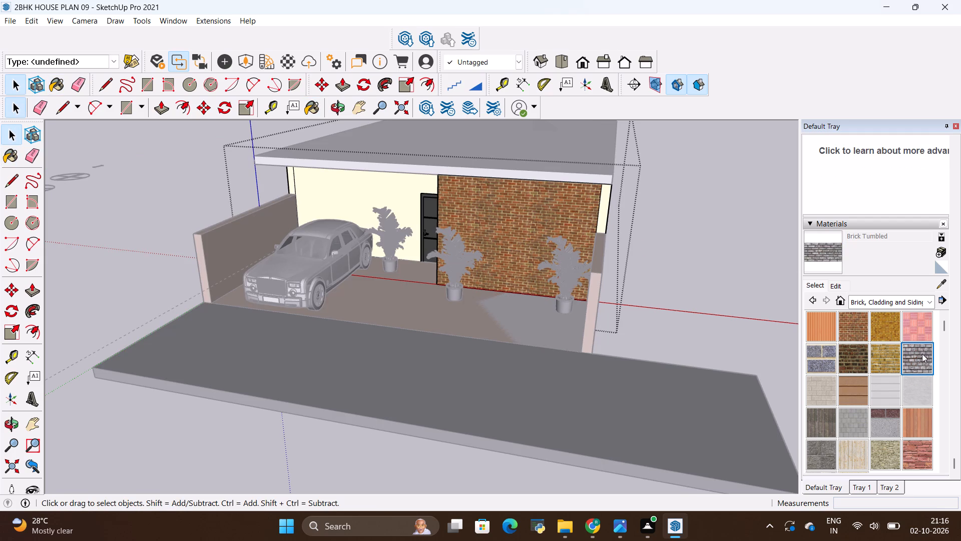
{"action": "left_click", "coordinate": [922, 354]}
{"action": "left_click", "coordinate": [511, 220]}
{"action": "key", "text": "space"}
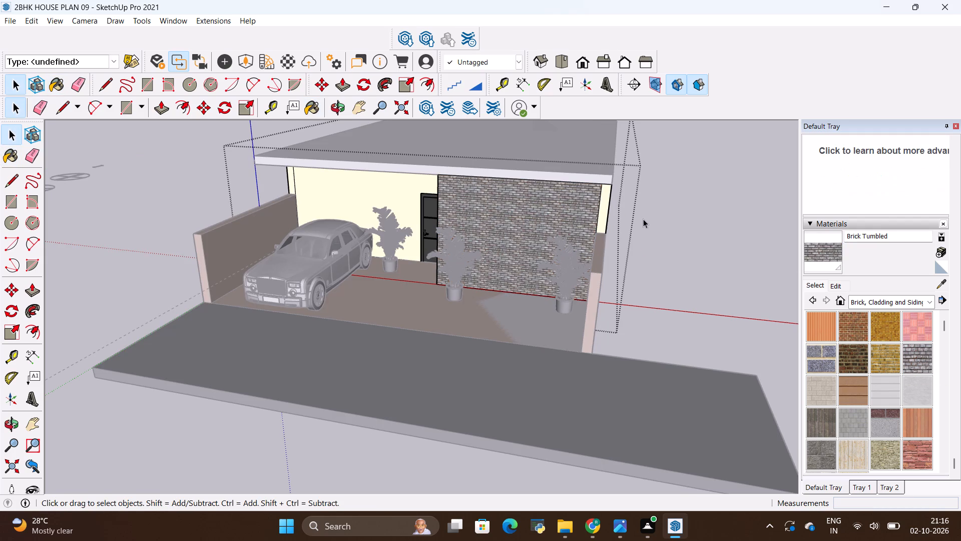
{"action": "left_click", "coordinate": [643, 219]}
{"action": "left_click", "coordinate": [671, 219]}
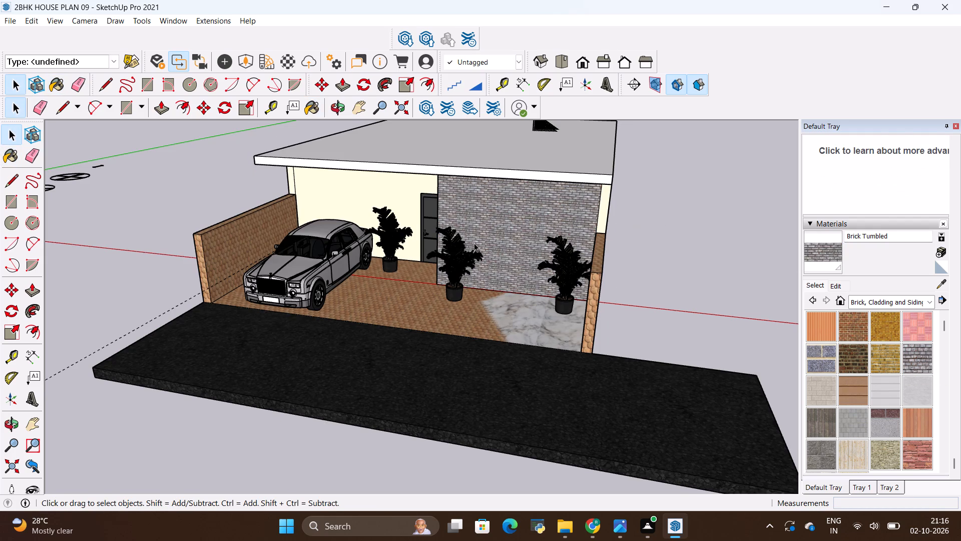
Examine the front elevation with its brick wall, the porch and the windowed side wall from several angles and distances.
{"action": "middle_click_drag", "start_coordinate": [474, 244], "coordinate": [559, 236]}
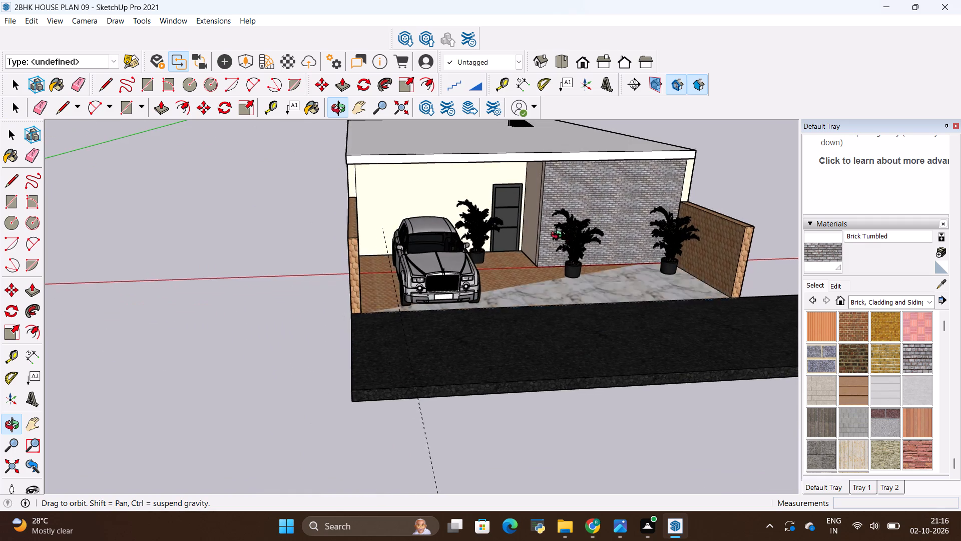
{"action": "middle_click_drag", "start_coordinate": [559, 236], "coordinate": [545, 235]}
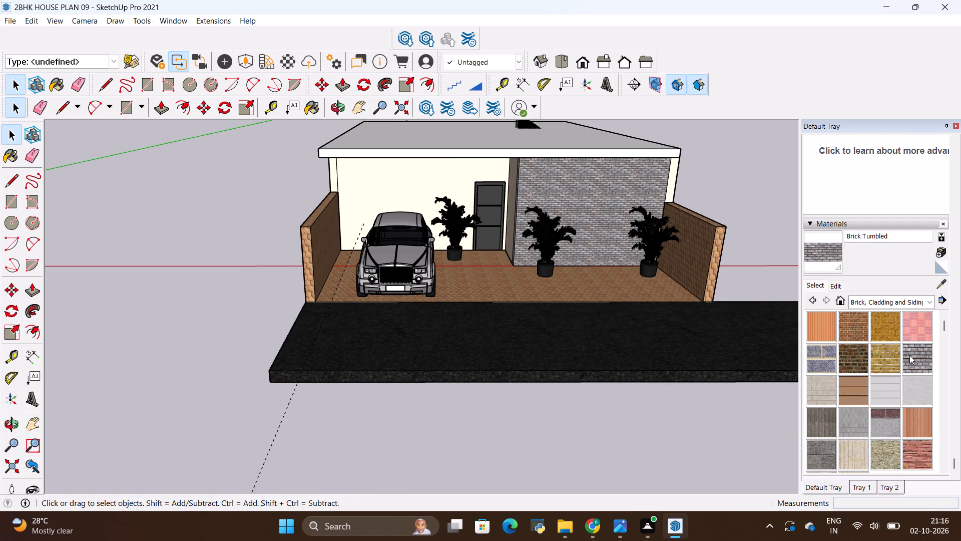
{"action": "scroll", "coordinate": [909, 355], "scroll_direction": "down", "scroll_amount": 3}
{"action": "scroll", "coordinate": [909, 355], "scroll_direction": "up", "scroll_amount": 6}
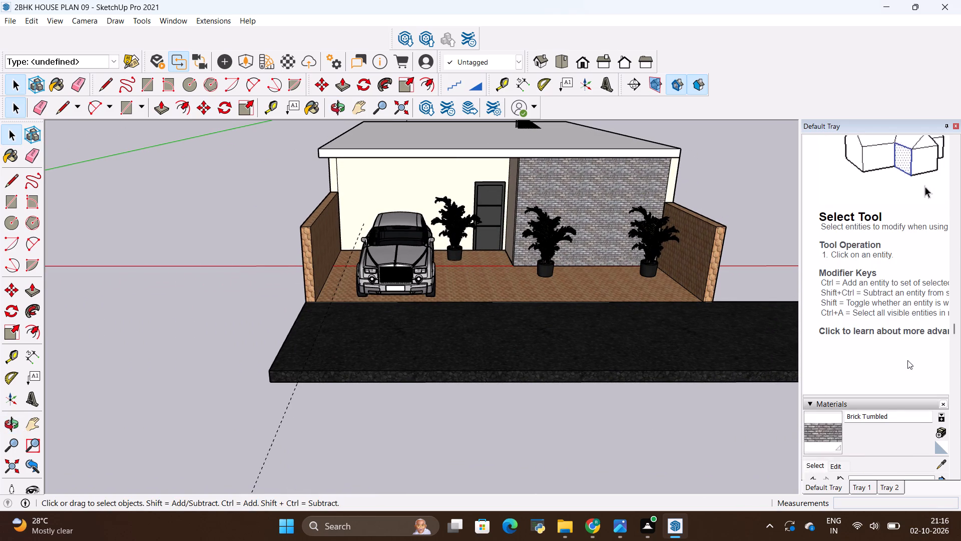
{"action": "scroll", "coordinate": [874, 257], "scroll_direction": "up", "scroll_amount": 6}
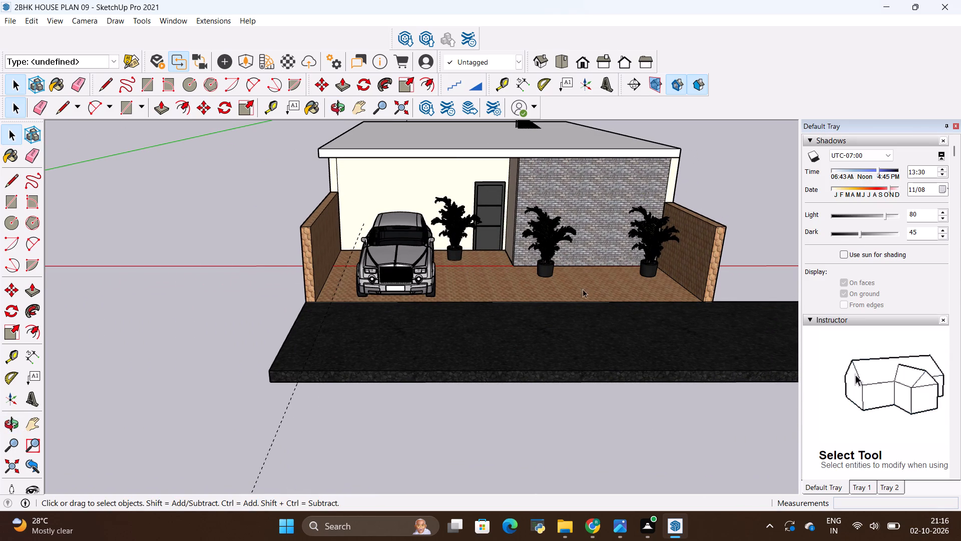
{"action": "scroll", "coordinate": [584, 301], "scroll_direction": "down", "scroll_amount": 5}
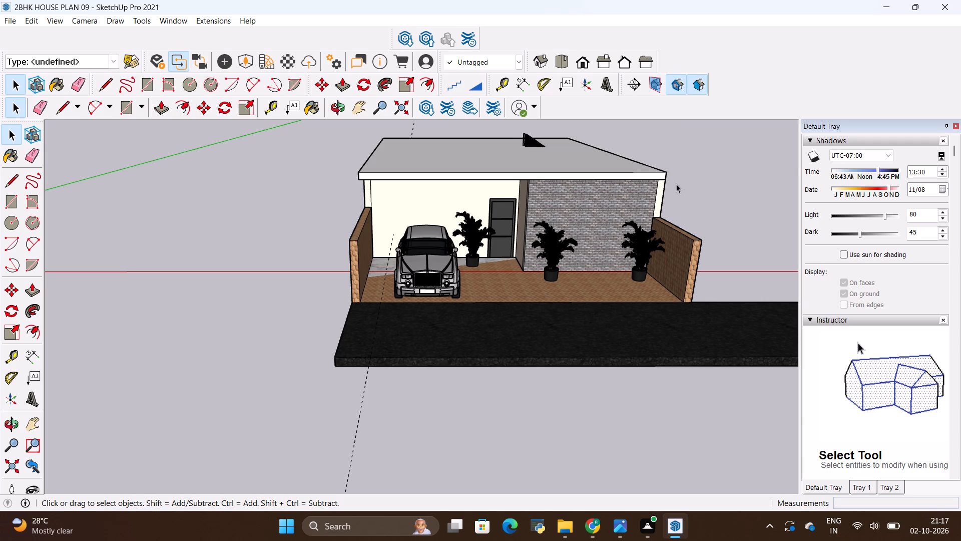
{"action": "scroll", "coordinate": [480, 242], "scroll_direction": "down", "scroll_amount": 4}
{"action": "scroll", "coordinate": [507, 158], "scroll_direction": "up", "scroll_amount": 4}
{"action": "scroll", "coordinate": [592, 127], "scroll_direction": "up", "scroll_amount": 3}
{"action": "scroll", "coordinate": [592, 175], "scroll_direction": "down", "scroll_amount": 5}
{"action": "middle_click_drag", "start_coordinate": [367, 247], "coordinate": [609, 301]}
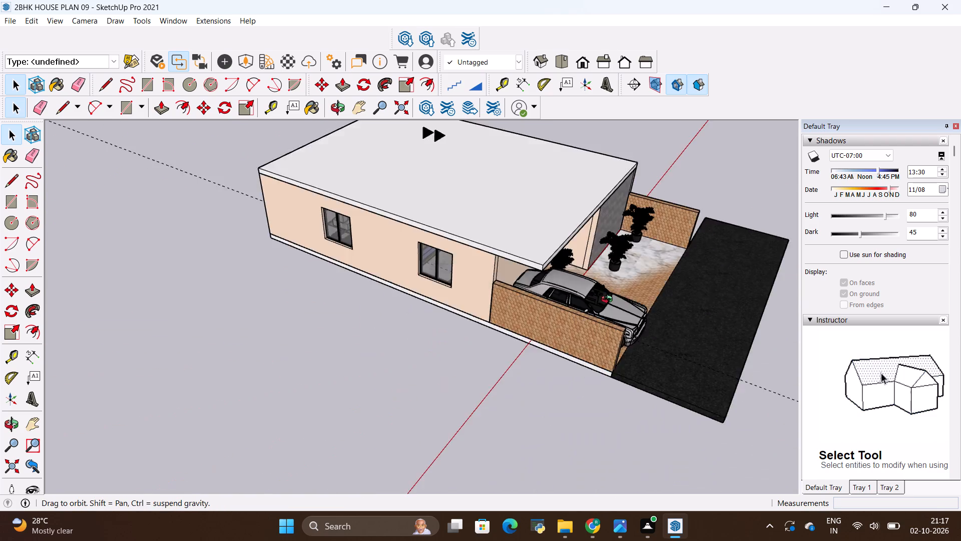
{"action": "middle_click_drag", "start_coordinate": [609, 301], "coordinate": [386, 240]}
{"action": "scroll", "coordinate": [570, 215], "scroll_direction": "up", "scroll_amount": 2}
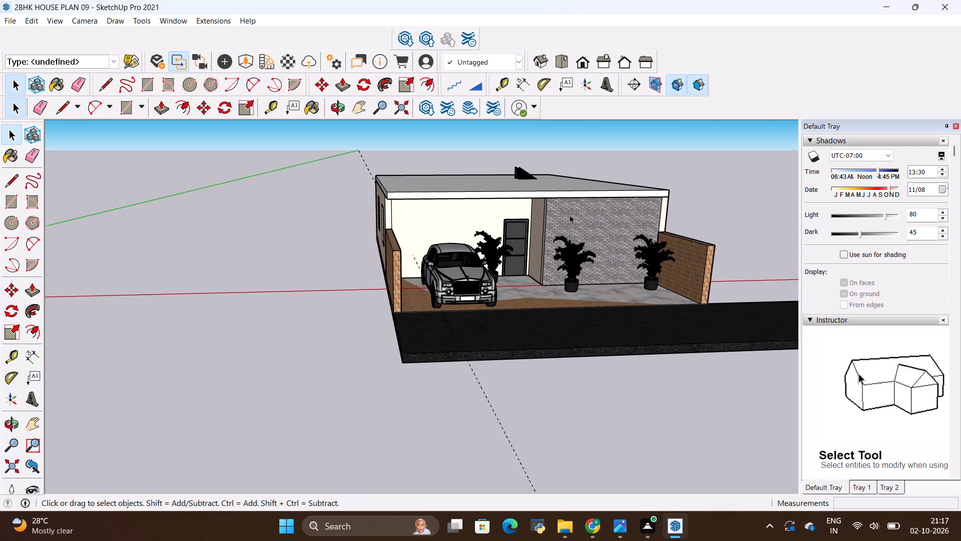
{"action": "scroll", "coordinate": [570, 215], "scroll_direction": "up", "scroll_amount": 15}
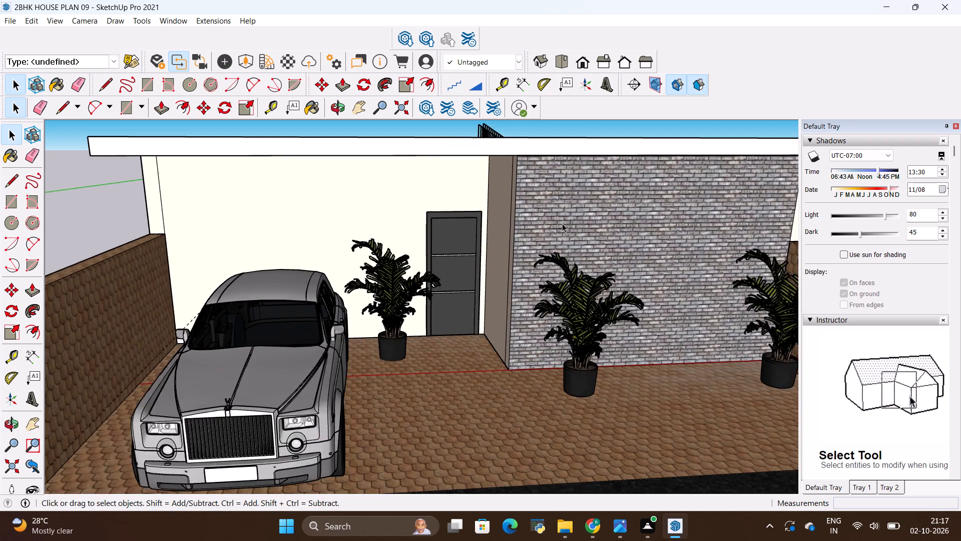
{"action": "scroll", "coordinate": [562, 223], "scroll_direction": "up", "scroll_amount": 2}
{"action": "scroll", "coordinate": [562, 223], "scroll_direction": "down", "scroll_amount": 10}
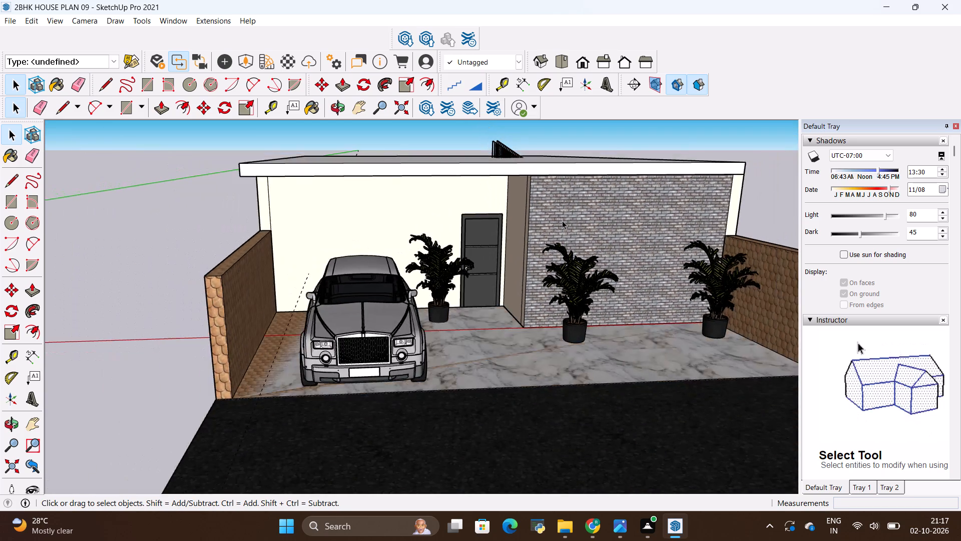
{"action": "scroll", "coordinate": [562, 220], "scroll_direction": "down", "scroll_amount": 5}
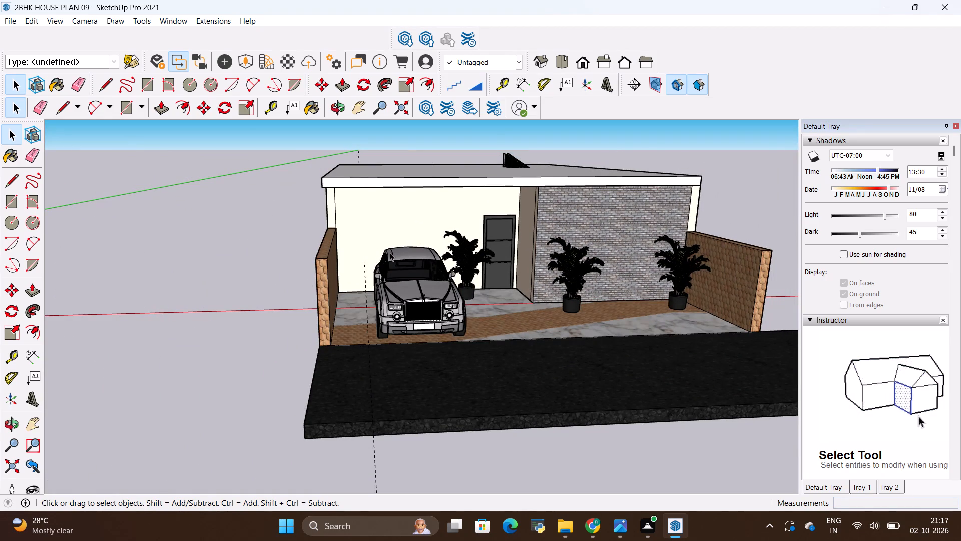
{"action": "scroll", "coordinate": [334, 253], "scroll_direction": "down", "scroll_amount": 3}
{"action": "scroll", "coordinate": [469, 224], "scroll_direction": "up", "scroll_amount": 2}
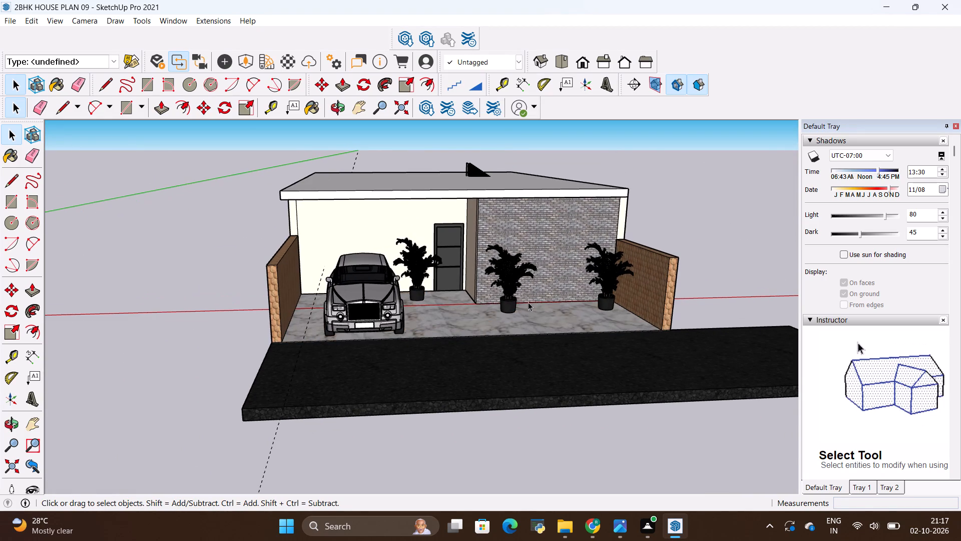
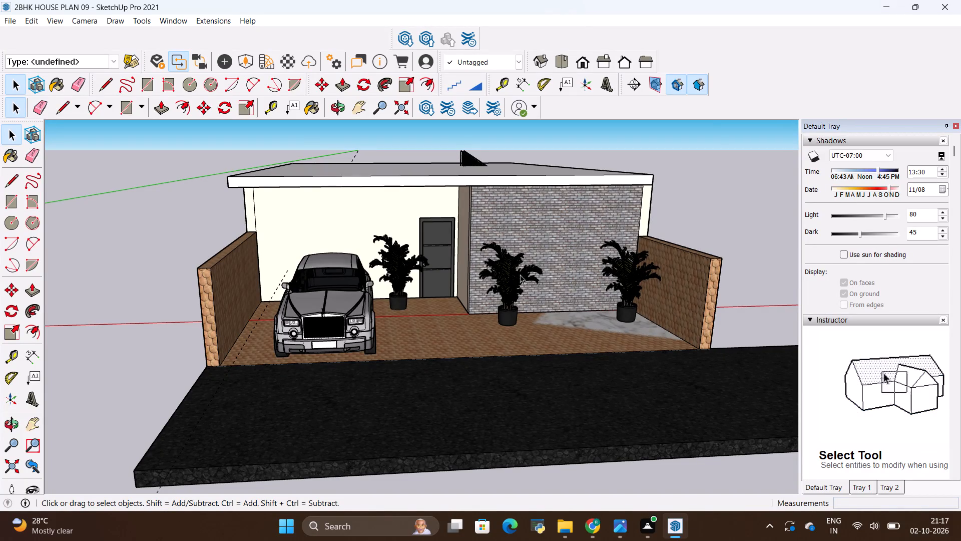
Examine the house's front elevation, brick-clad wall, roof slab, car porch and boundary walls from the front and front corner at varying distances.
{"action": "scroll", "coordinate": [510, 159], "scroll_direction": "up", "scroll_amount": 2}
{"action": "scroll", "coordinate": [459, 304], "scroll_direction": "down", "scroll_amount": 4}
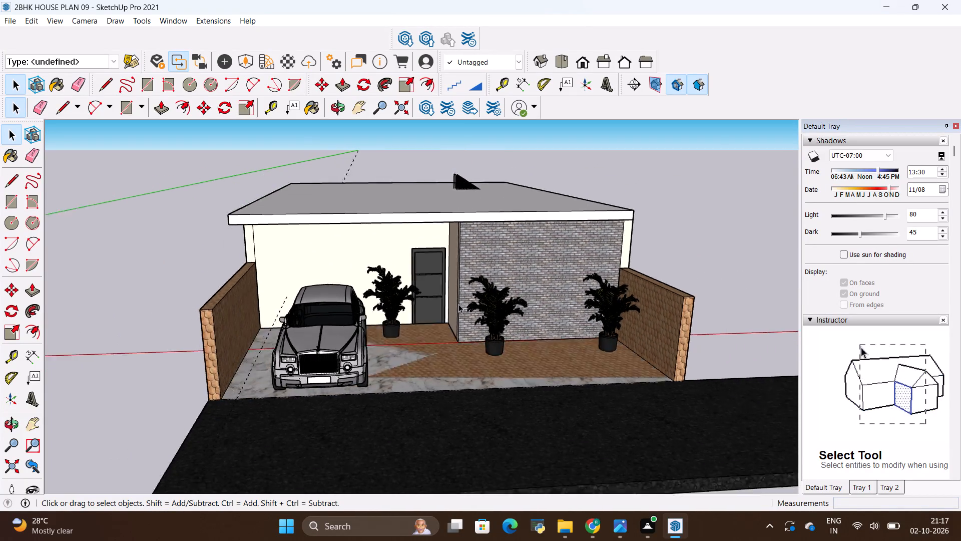
{"action": "middle_click_drag", "start_coordinate": [483, 249], "coordinate": [490, 270]}
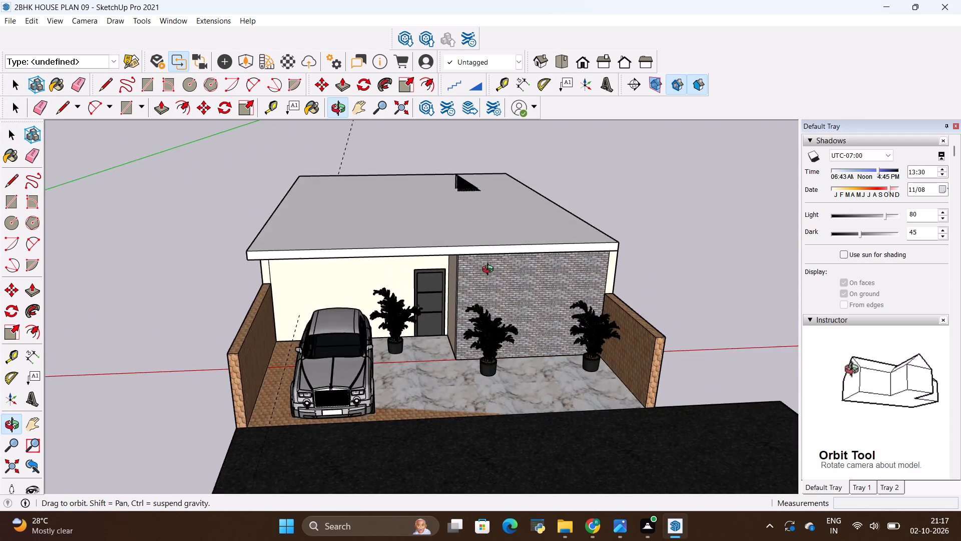
{"action": "middle_click_drag", "start_coordinate": [490, 270], "coordinate": [540, 272]}
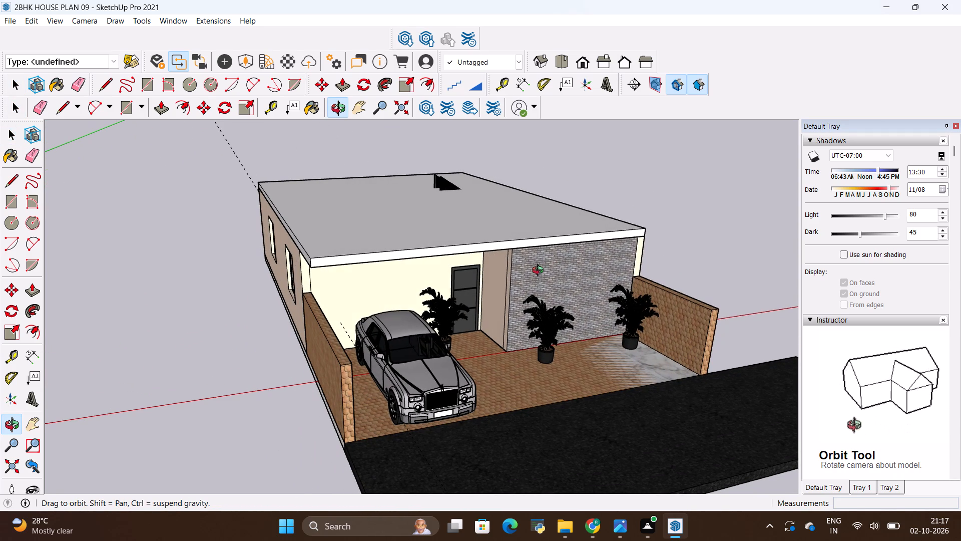
{"action": "middle_click_drag", "start_coordinate": [540, 272], "coordinate": [547, 247]}
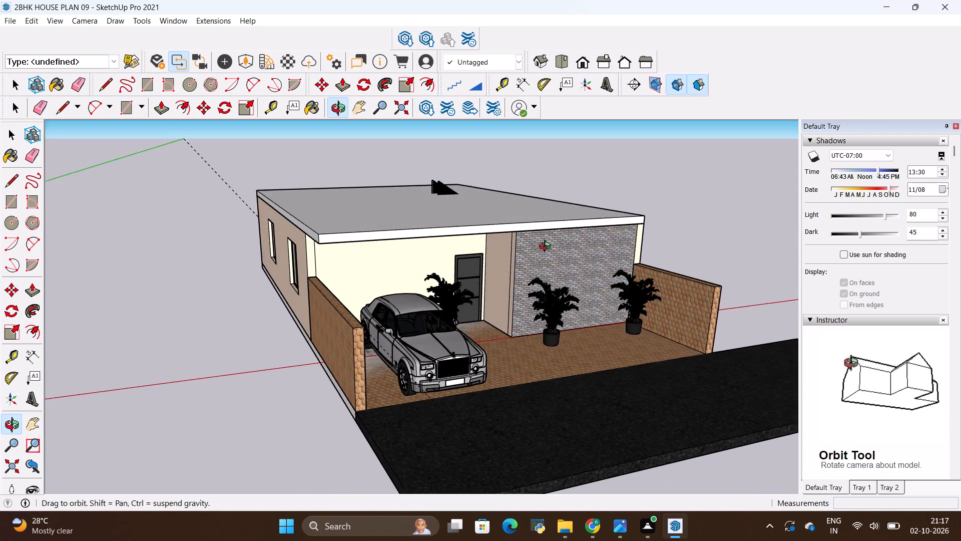
{"action": "middle_click_drag", "start_coordinate": [547, 247], "coordinate": [511, 262]}
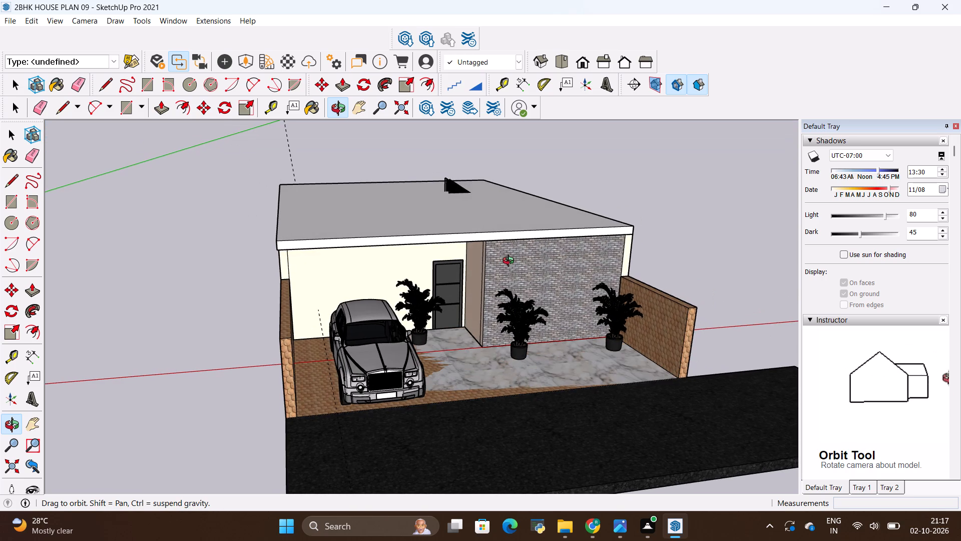
{"action": "middle_click_drag", "start_coordinate": [511, 262], "coordinate": [511, 261]}
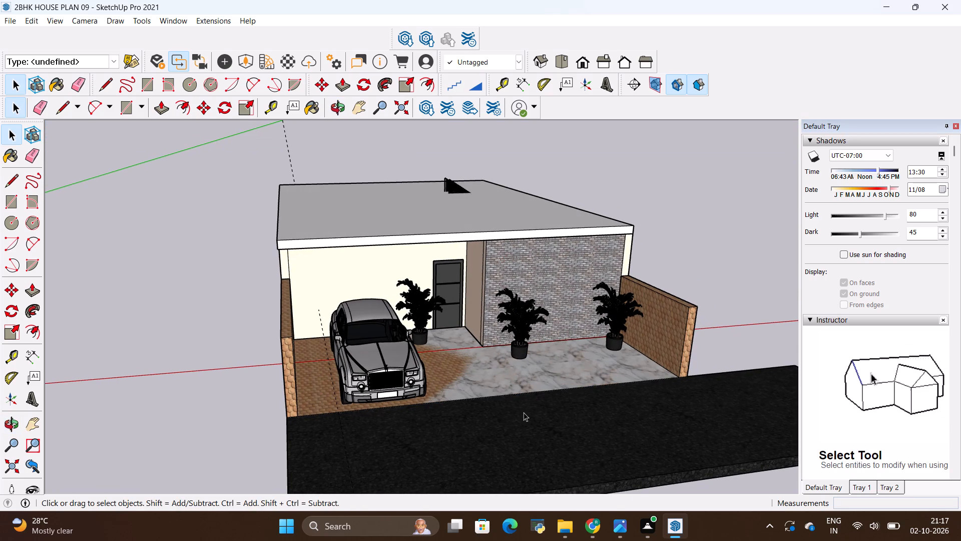
{"action": "scroll", "coordinate": [474, 340], "scroll_direction": "down", "scroll_amount": 3}
{"action": "scroll", "coordinate": [534, 236], "scroll_direction": "up", "scroll_amount": 3}
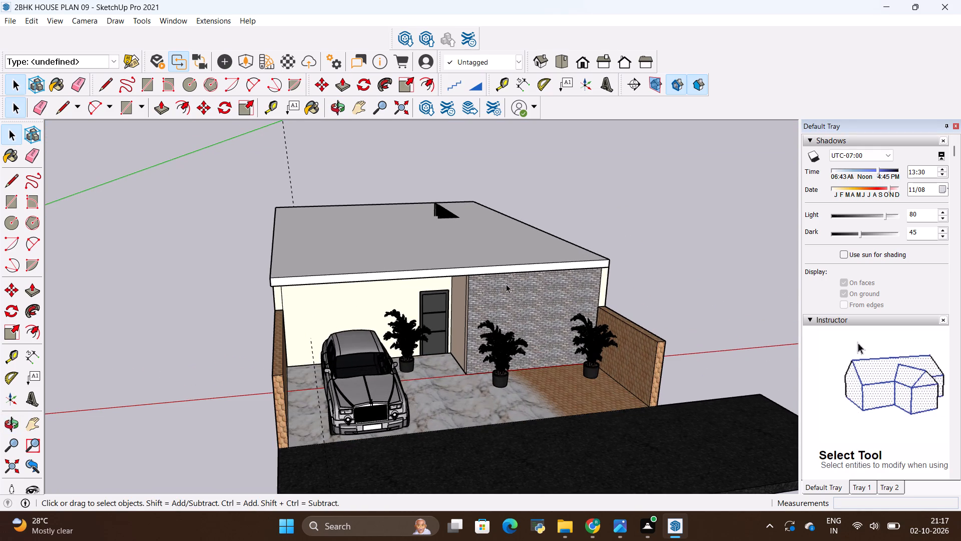
{"action": "scroll", "coordinate": [459, 275], "scroll_direction": "down", "scroll_amount": 2}
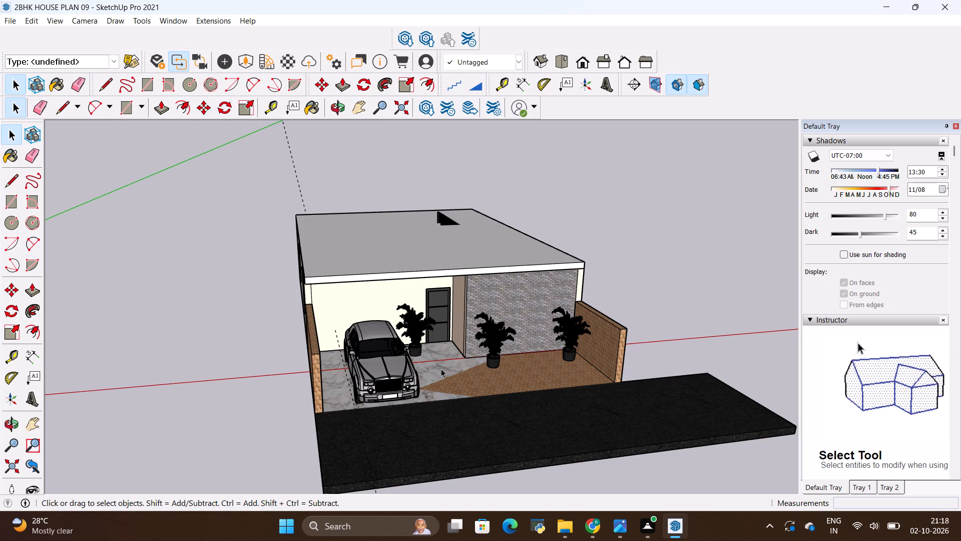
{"action": "scroll", "coordinate": [351, 361], "scroll_direction": "up", "scroll_amount": 4}
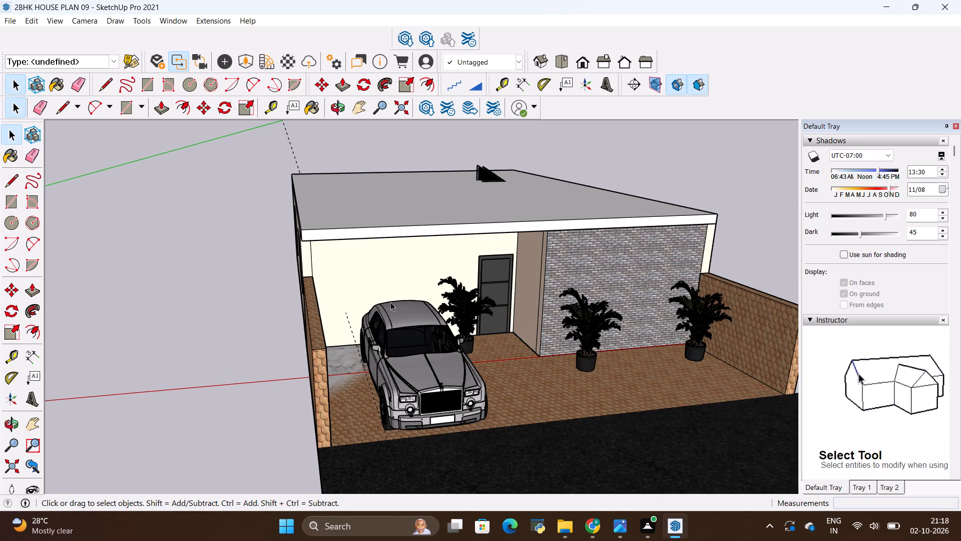
{"action": "scroll", "coordinate": [539, 286], "scroll_direction": "up", "scroll_amount": 7}
{"action": "scroll", "coordinate": [541, 287], "scroll_direction": "down", "scroll_amount": 11}
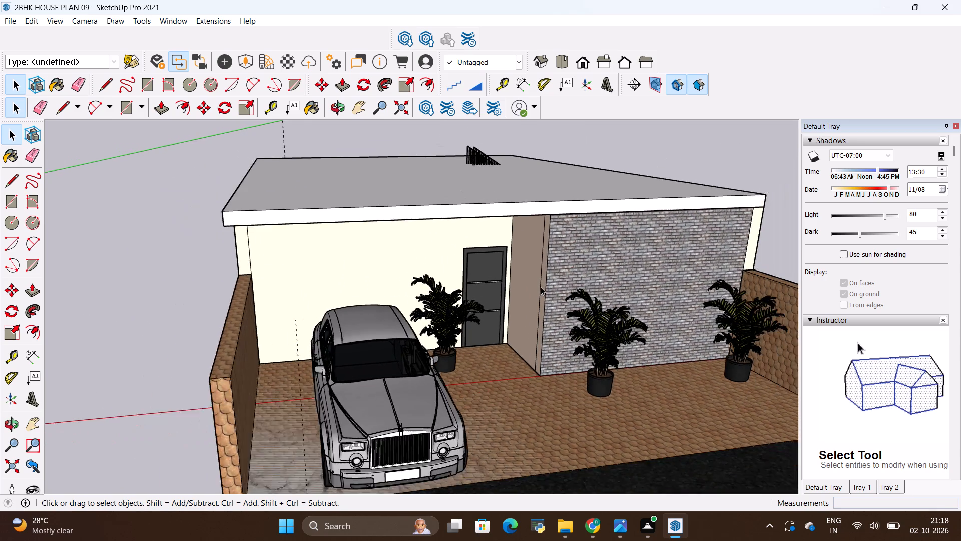
{"action": "scroll", "coordinate": [541, 287], "scroll_direction": "down", "scroll_amount": 10}
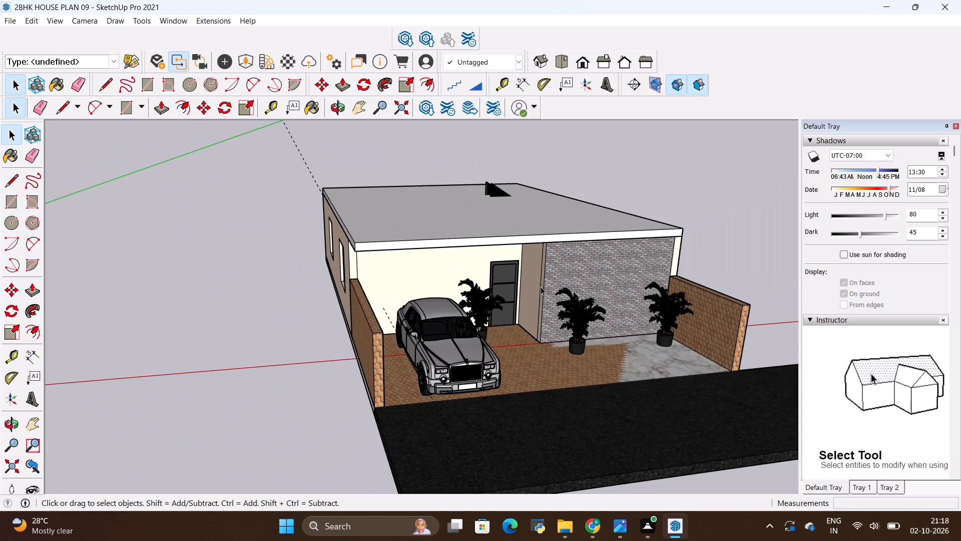
{"action": "scroll", "coordinate": [541, 287], "scroll_direction": "down", "scroll_amount": 1}
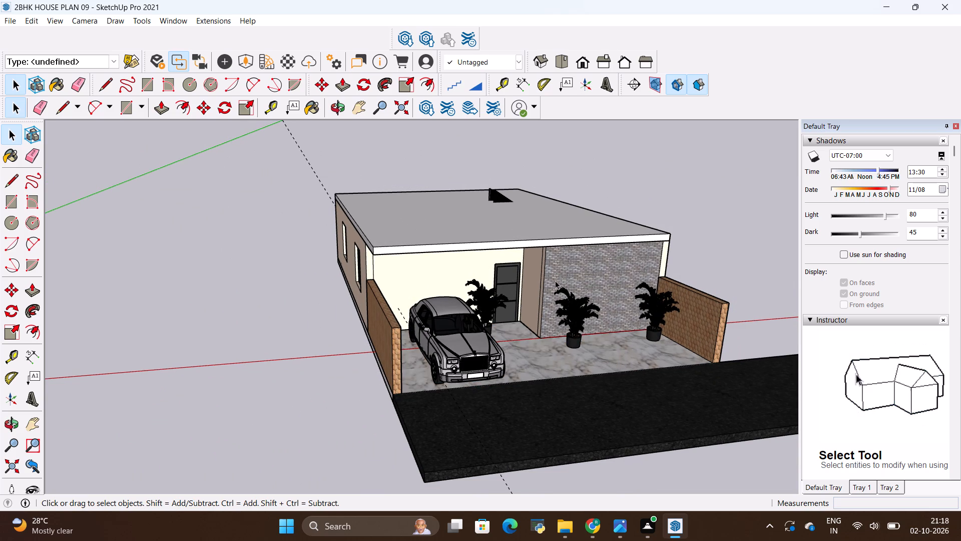
{"action": "scroll", "coordinate": [747, 320], "scroll_direction": "up", "scroll_amount": 3}
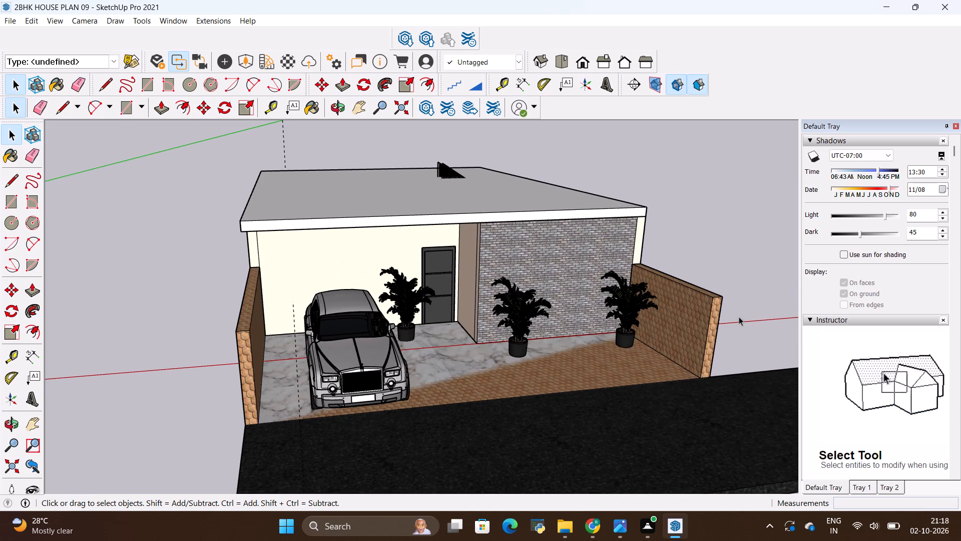
{"action": "scroll", "coordinate": [568, 283], "scroll_direction": "down", "scroll_amount": 4}
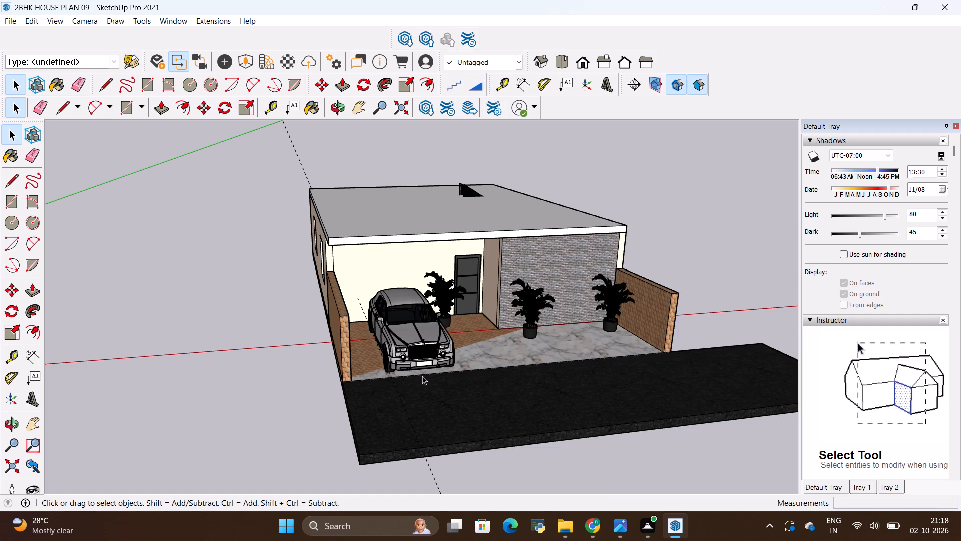
{"action": "scroll", "coordinate": [422, 375], "scroll_direction": "down", "scroll_amount": 2}
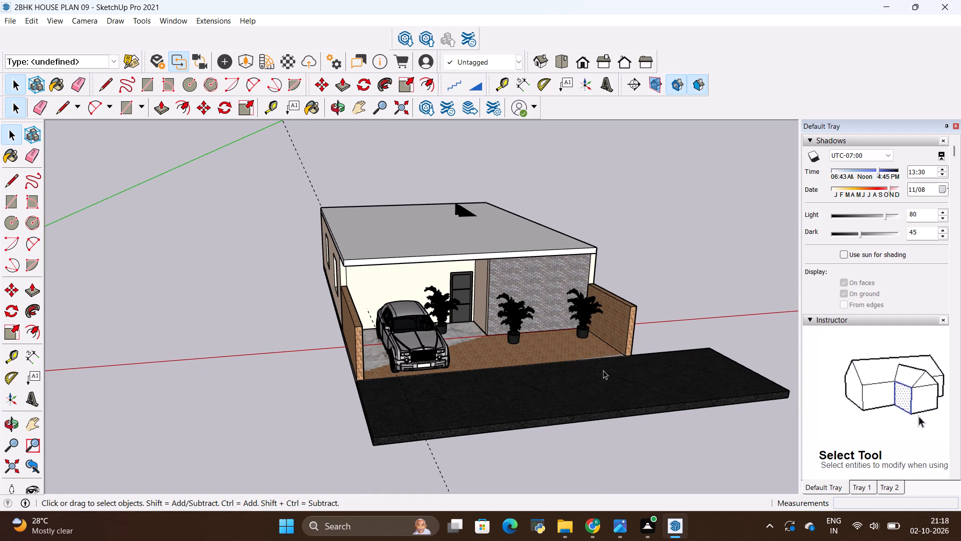
{"action": "scroll", "coordinate": [463, 284], "scroll_direction": "down", "scroll_amount": 3}
{"action": "scroll", "coordinate": [401, 277], "scroll_direction": "up", "scroll_amount": 7}
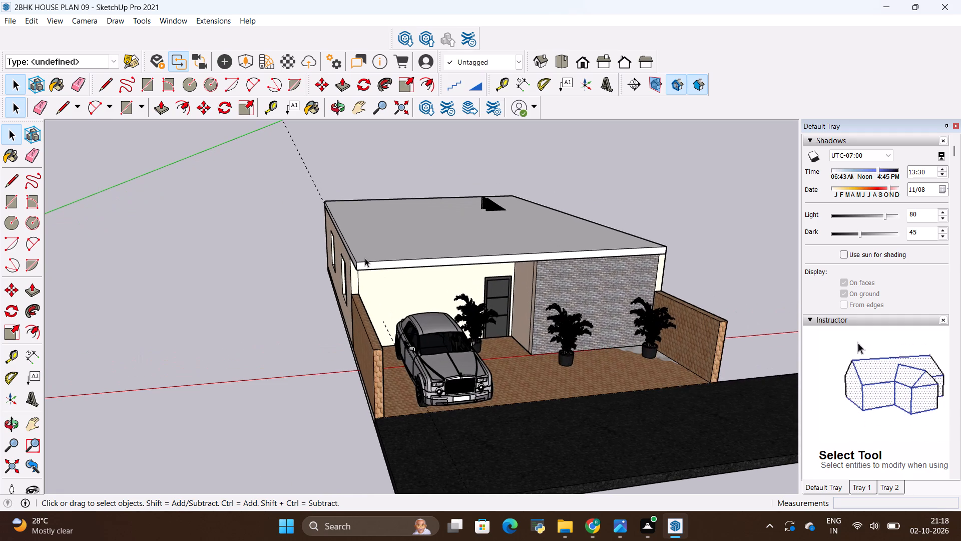
Move the roof slab from its front corner off the house to the empty area beside the building, on the brick-wall side.
{"action": "key", "text": "space"}
{"action": "left_click", "coordinate": [372, 265]}
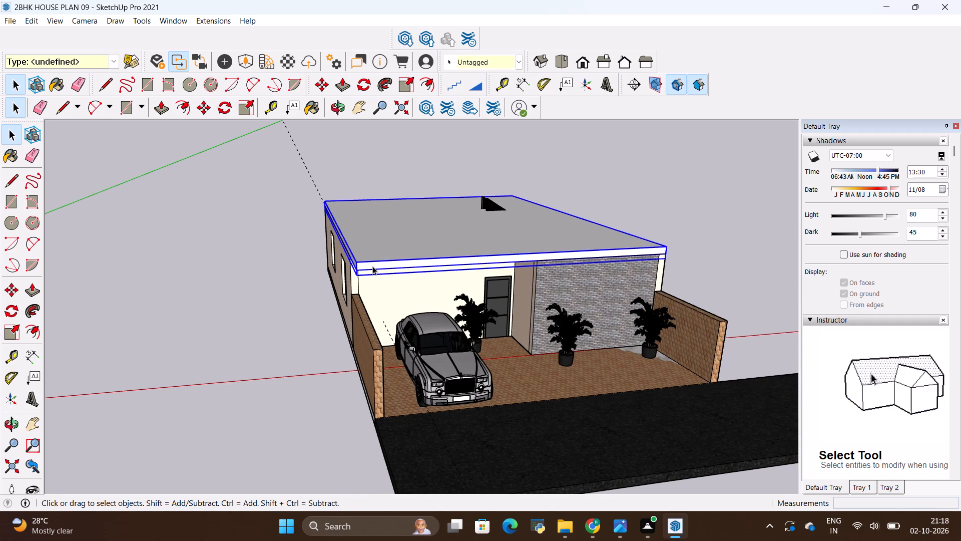
{"action": "key", "text": "m"}
{"action": "left_click", "coordinate": [358, 276]}
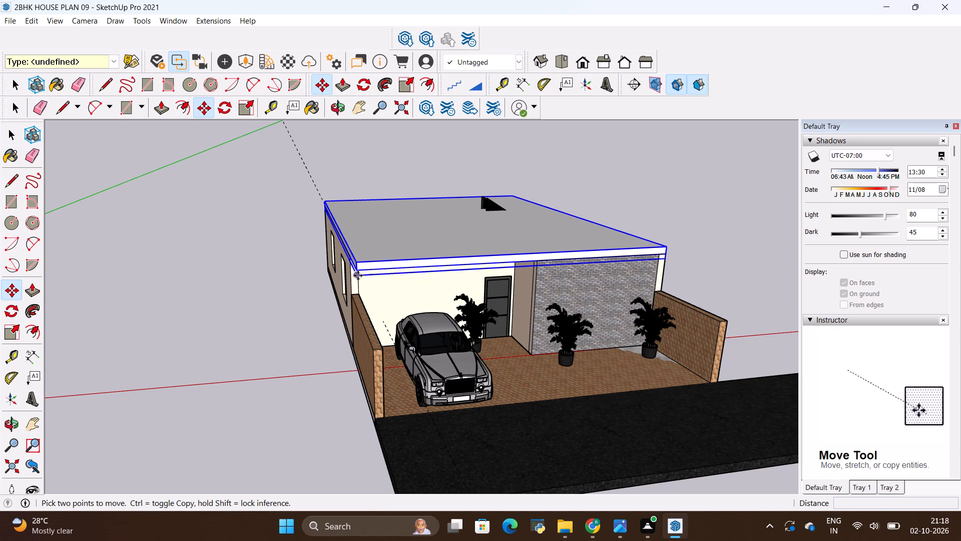
{"action": "scroll", "coordinate": [539, 256], "scroll_direction": "down", "scroll_amount": 6}
{"action": "scroll", "coordinate": [438, 250], "scroll_direction": "down", "scroll_amount": 6}
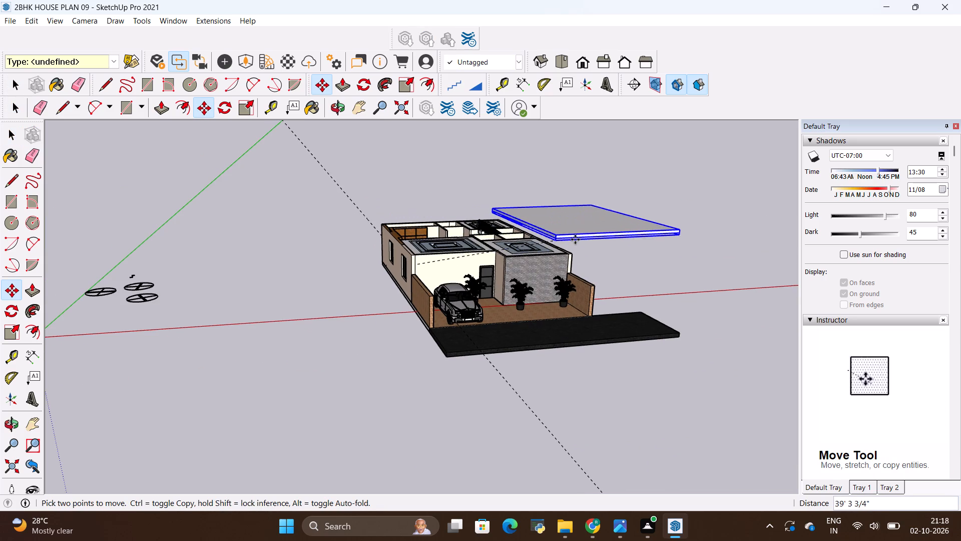
{"action": "left_click", "coordinate": [641, 243]}
{"action": "key", "text": "space"}
{"action": "left_click", "coordinate": [355, 285]}
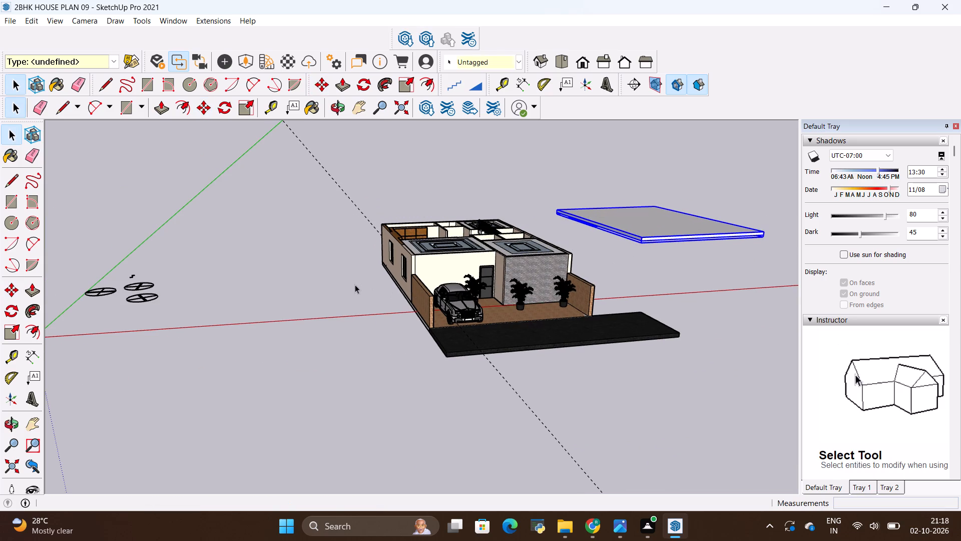
Examine the uncovered house, with its rooms and ceiling panels, from above.
{"action": "middle_click_drag", "start_coordinate": [415, 275], "coordinate": [372, 338]}
{"action": "scroll", "coordinate": [375, 317], "scroll_direction": "down", "scroll_amount": 5}
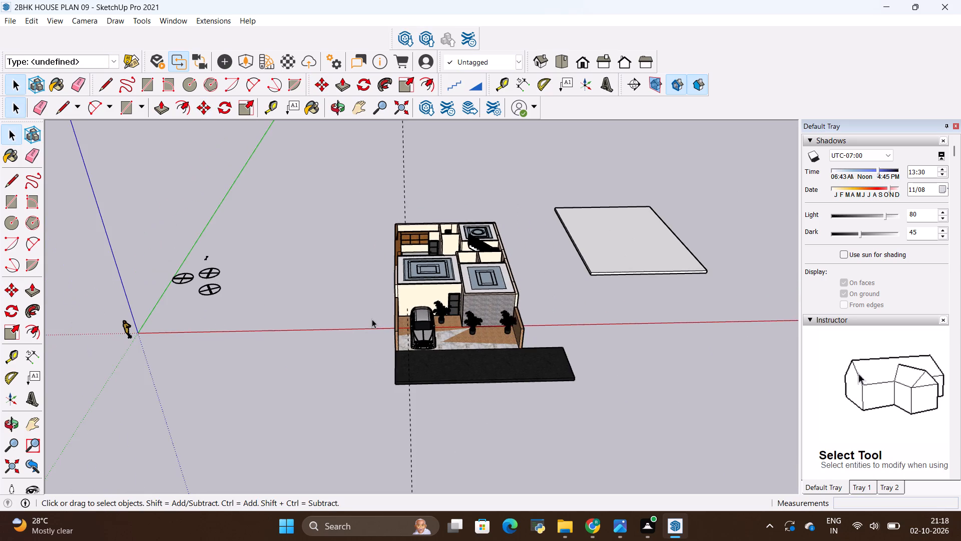
{"action": "middle_click_drag", "start_coordinate": [372, 320], "coordinate": [482, 394]}
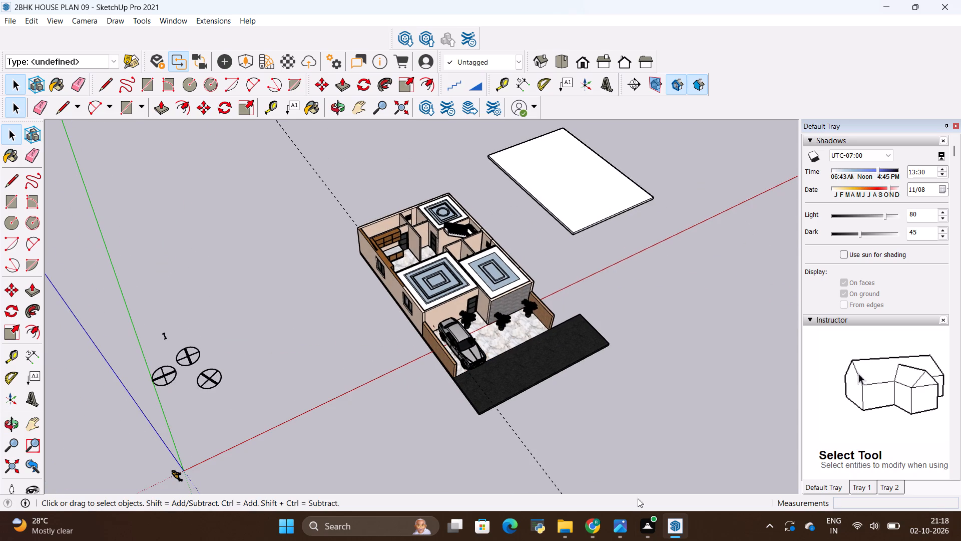
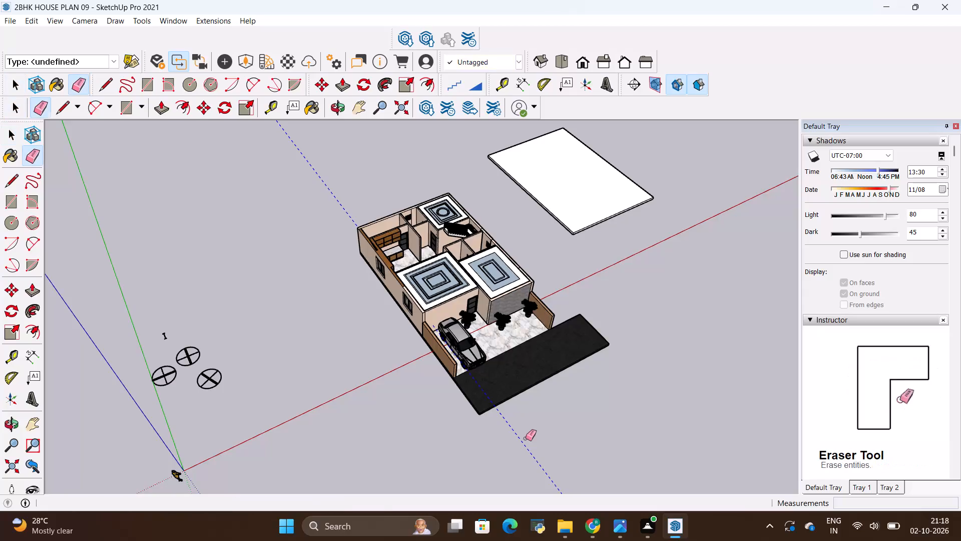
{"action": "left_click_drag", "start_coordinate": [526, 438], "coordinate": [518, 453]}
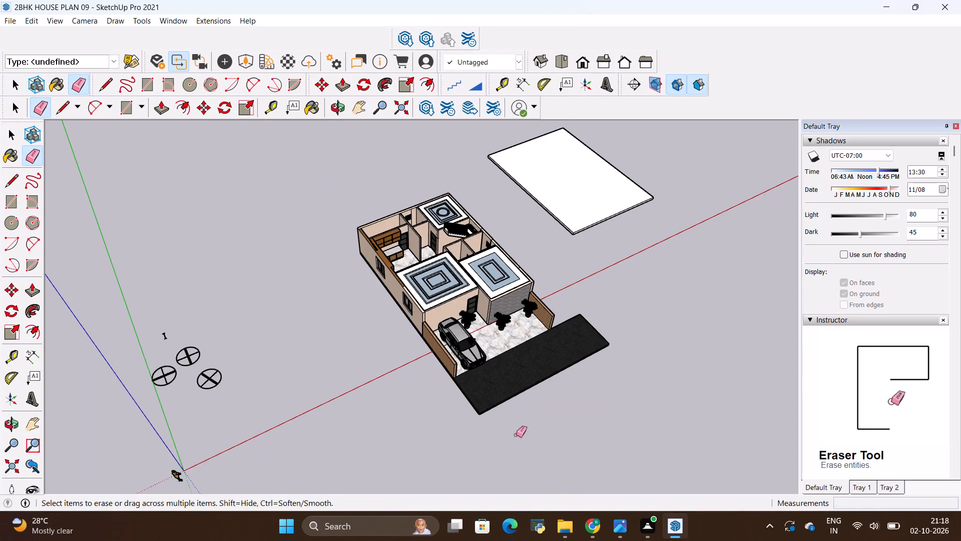
Save the 2BHK HOUSE PLAN 09 model under its existing name.
{"action": "left_click", "coordinate": [12, 18]}
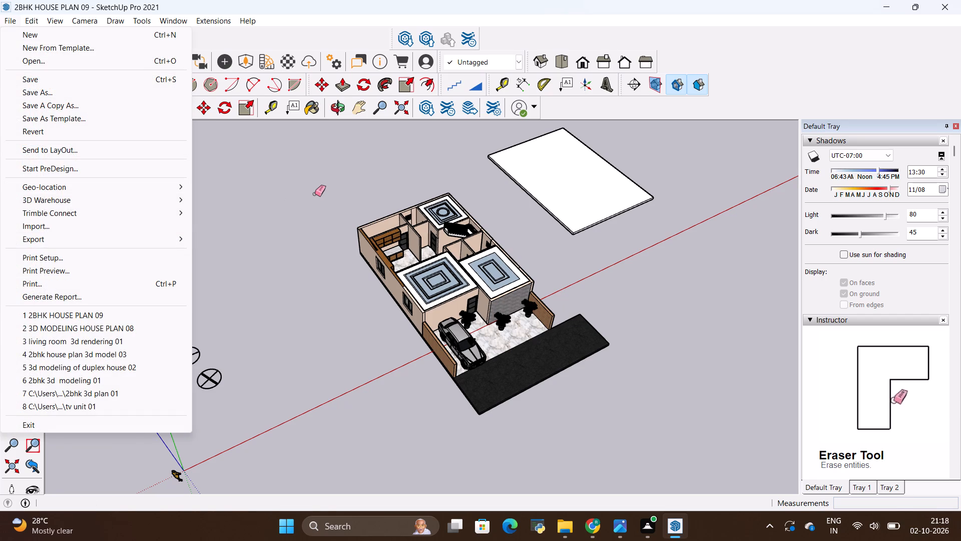
{"action": "left_click", "coordinate": [315, 194]}
{"action": "key", "text": "ctrl+s"}
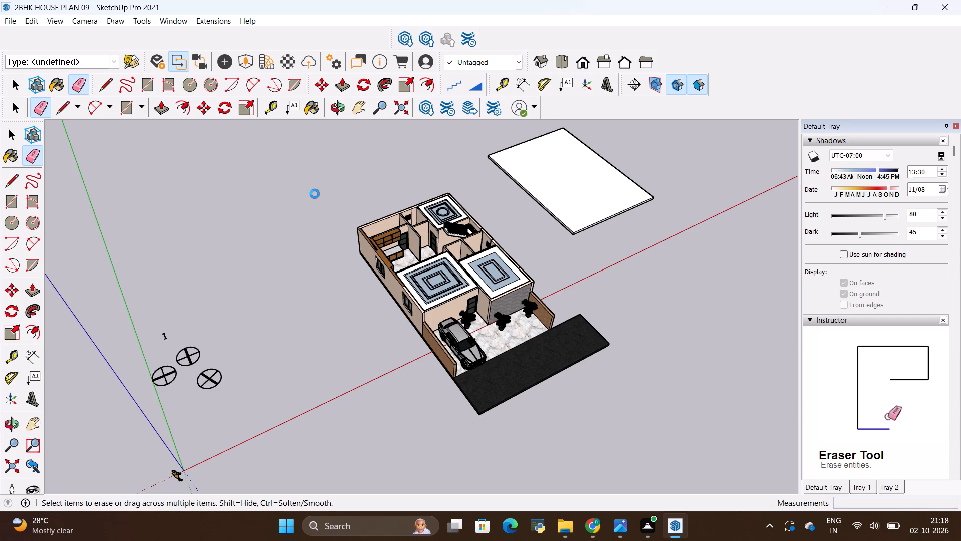
{"action": "key", "text": "ctrl+s"}
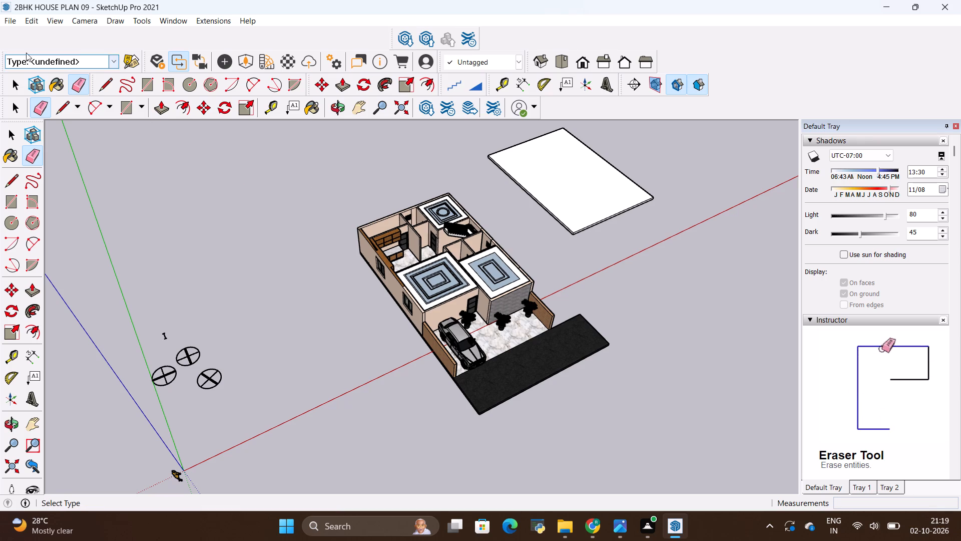
Export the current view of the uncovered house as a 2D JPEG image named 2BHK HOUSE PLAN 09 into the Downloads folder.
{"action": "left_click", "coordinate": [9, 19]}
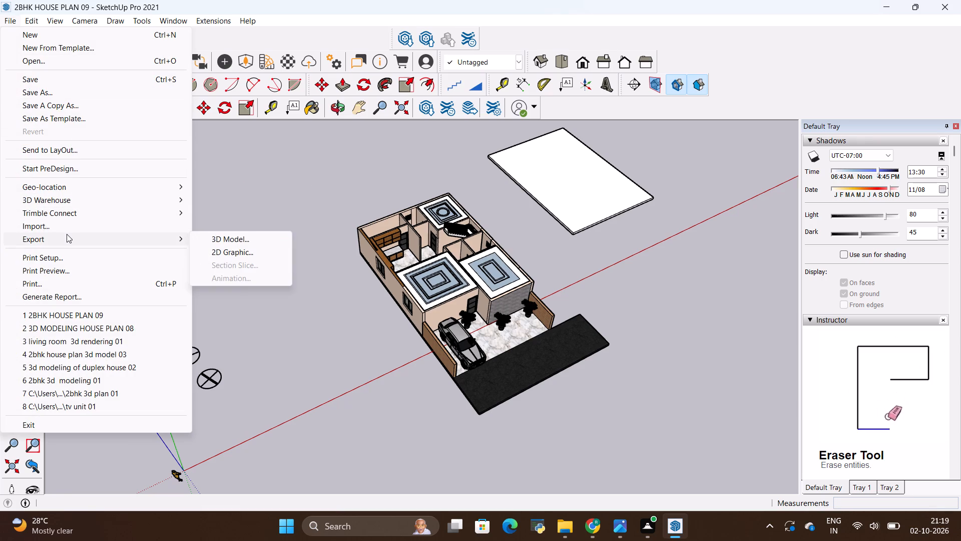
{"action": "left_click", "coordinate": [67, 234]}
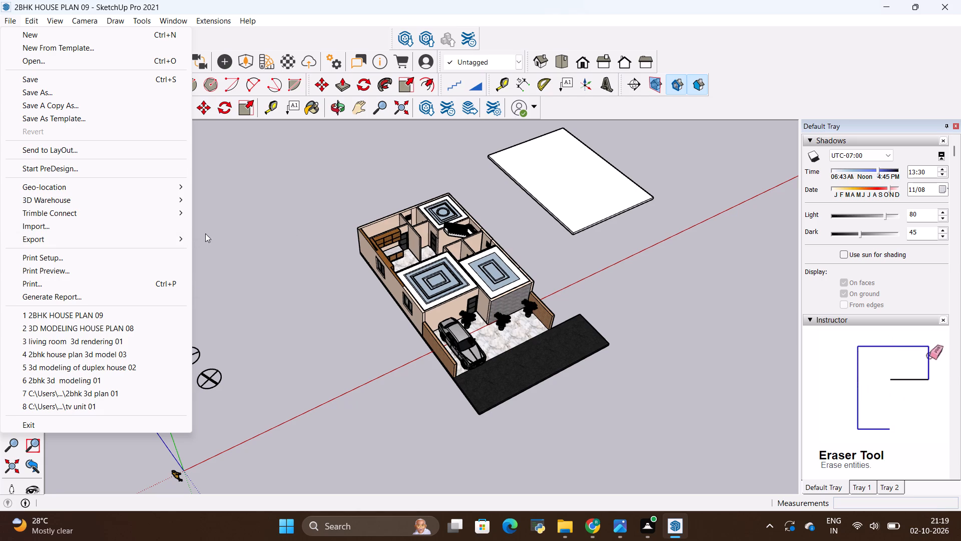
{"action": "left_click", "coordinate": [102, 235]}
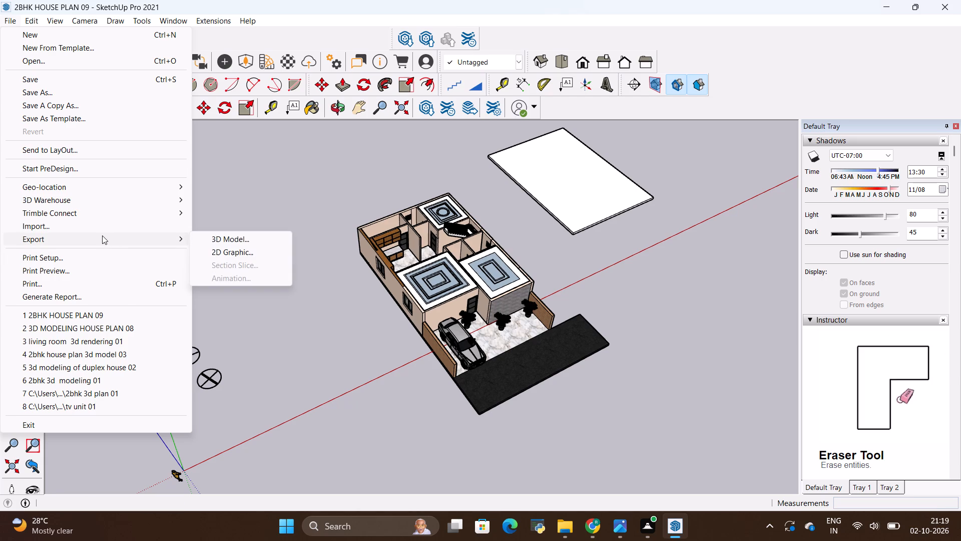
{"action": "left_click", "coordinate": [203, 255]}
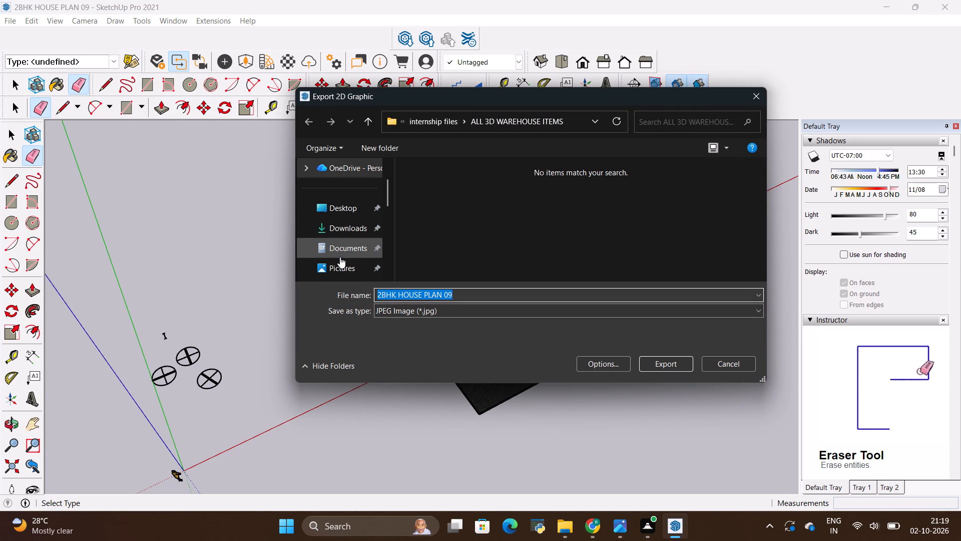
{"action": "left_click", "coordinate": [353, 232]}
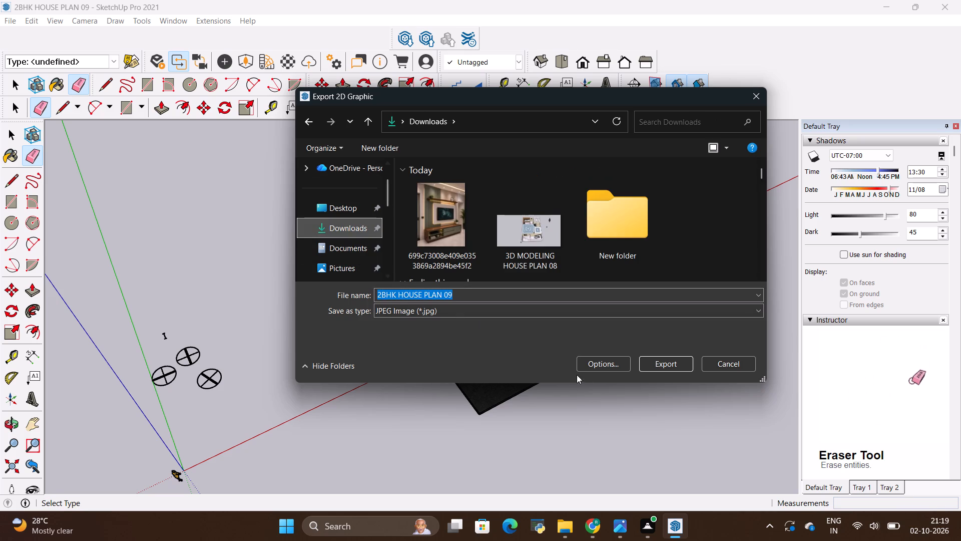
{"action": "left_click", "coordinate": [649, 362]}
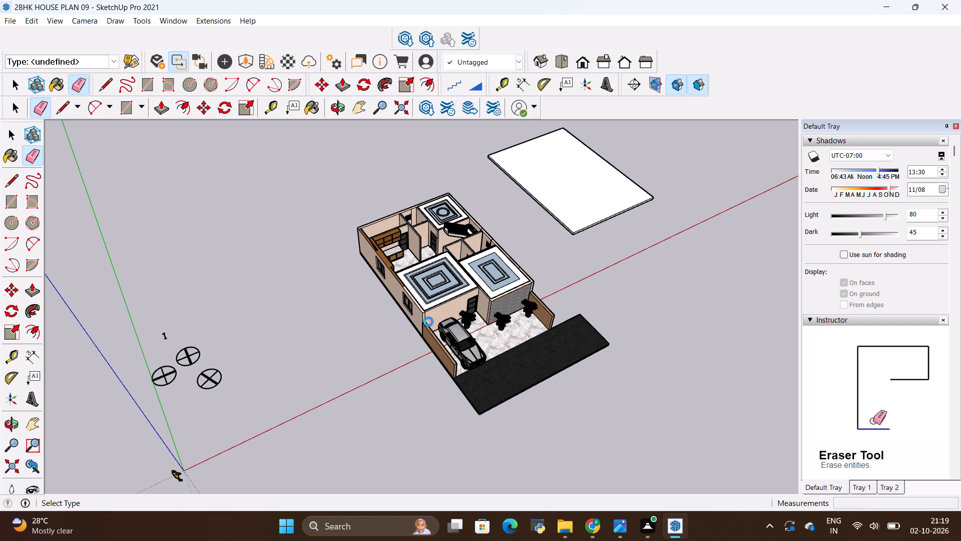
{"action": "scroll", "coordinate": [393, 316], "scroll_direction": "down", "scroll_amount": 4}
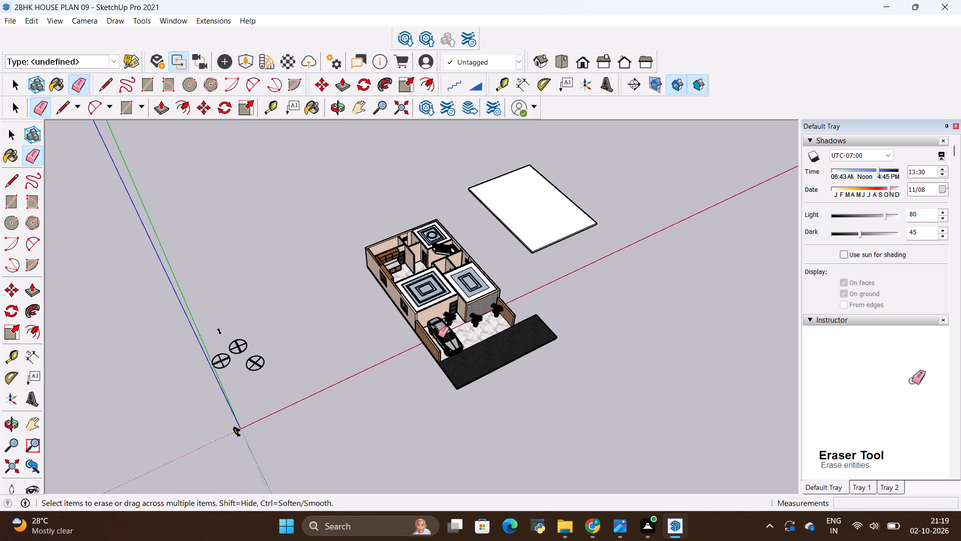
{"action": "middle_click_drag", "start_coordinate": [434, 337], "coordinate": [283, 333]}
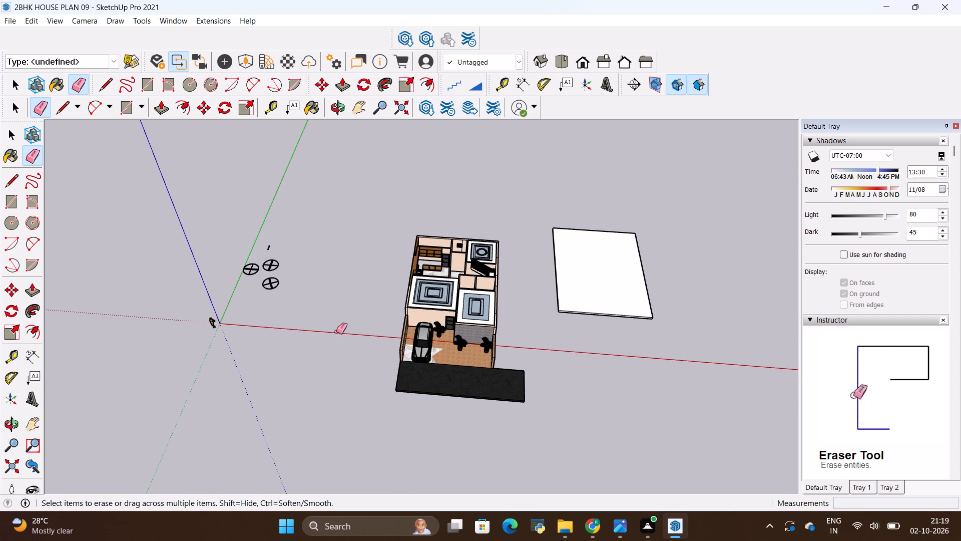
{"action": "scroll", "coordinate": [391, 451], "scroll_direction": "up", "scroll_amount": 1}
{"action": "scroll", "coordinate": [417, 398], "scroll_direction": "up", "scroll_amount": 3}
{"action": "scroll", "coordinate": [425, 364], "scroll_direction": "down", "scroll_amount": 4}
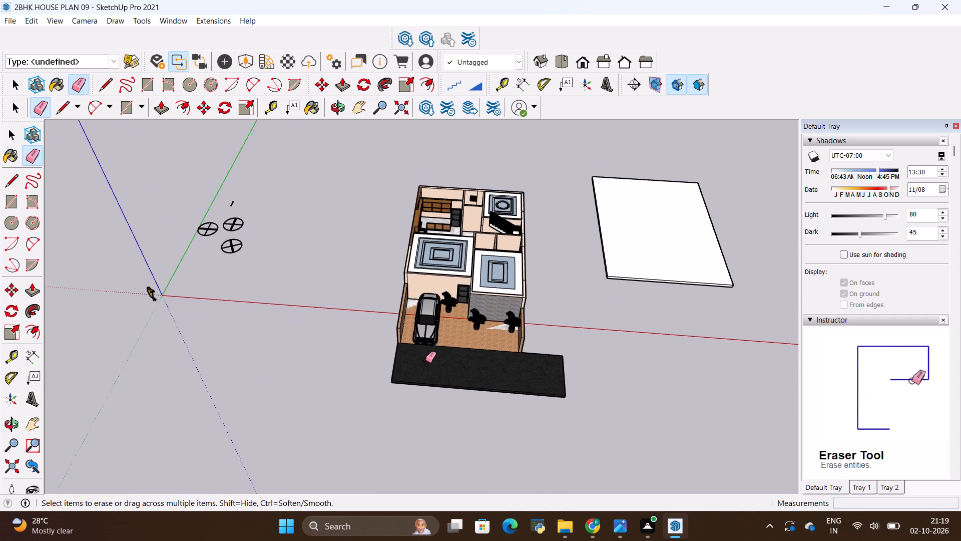
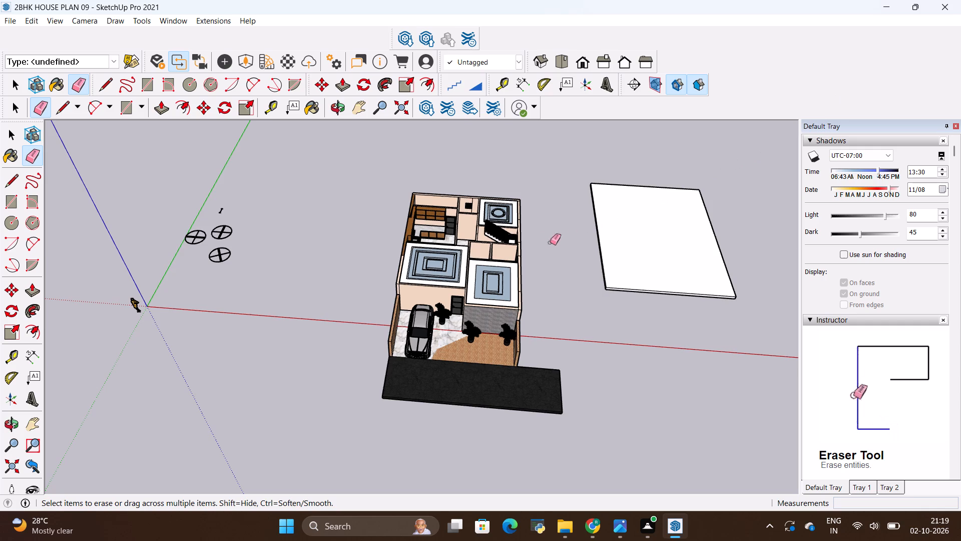
Examine the uncovered house from the front, the side and above, including the kitchen and ceiling areas.
{"action": "scroll", "coordinate": [523, 244], "scroll_direction": "down", "scroll_amount": 1}
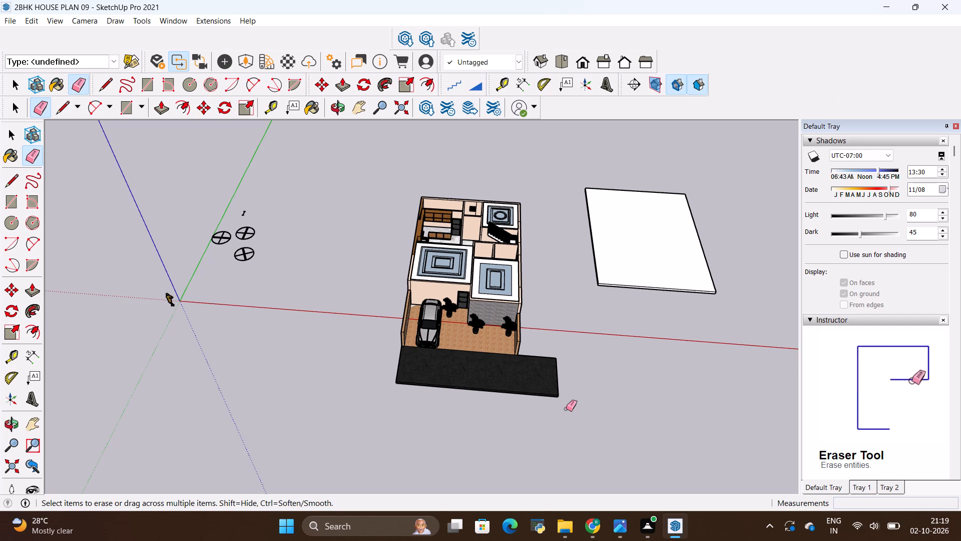
{"action": "scroll", "coordinate": [462, 302], "scroll_direction": "up", "scroll_amount": 3}
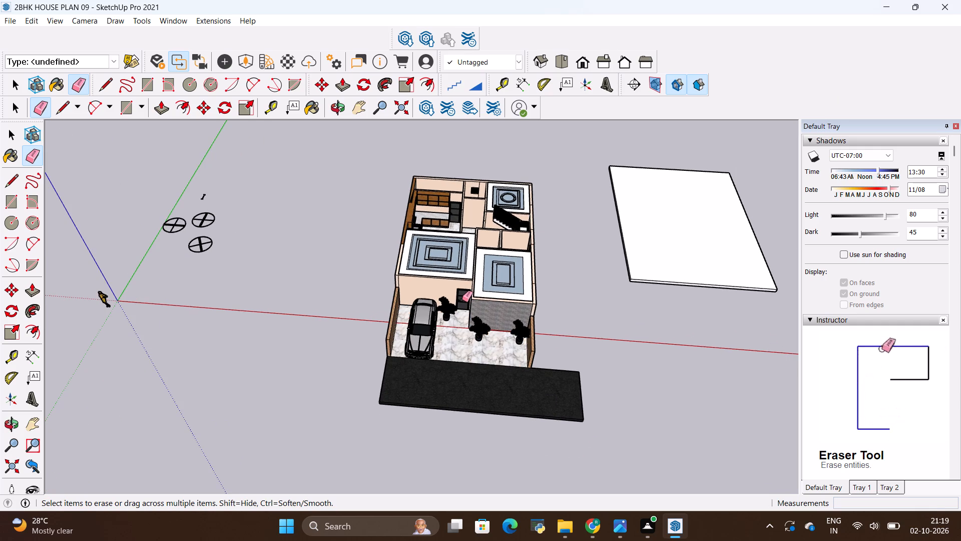
{"action": "scroll", "coordinate": [443, 301], "scroll_direction": "up", "scroll_amount": 2}
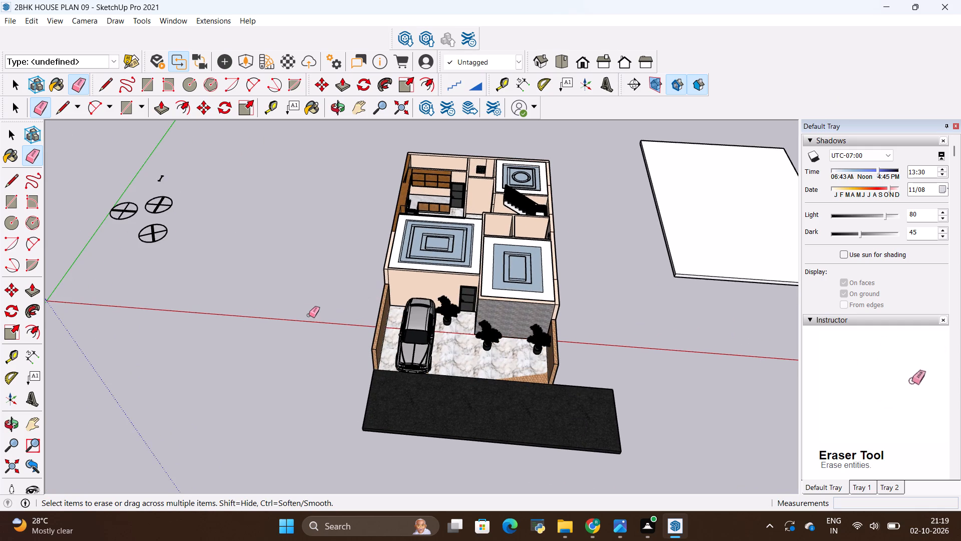
{"action": "middle_click_drag", "start_coordinate": [309, 315], "coordinate": [471, 322]}
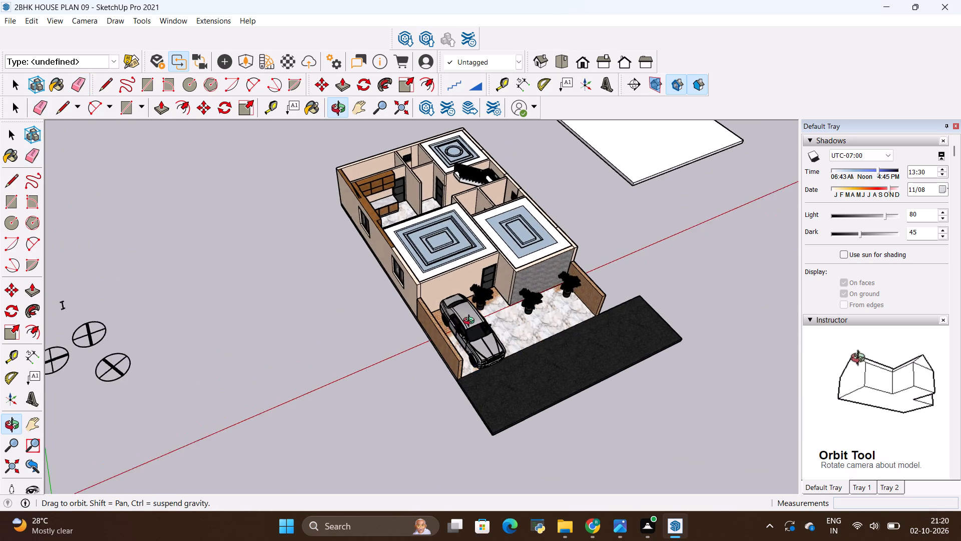
{"action": "middle_click_drag", "start_coordinate": [471, 322], "coordinate": [310, 307]}
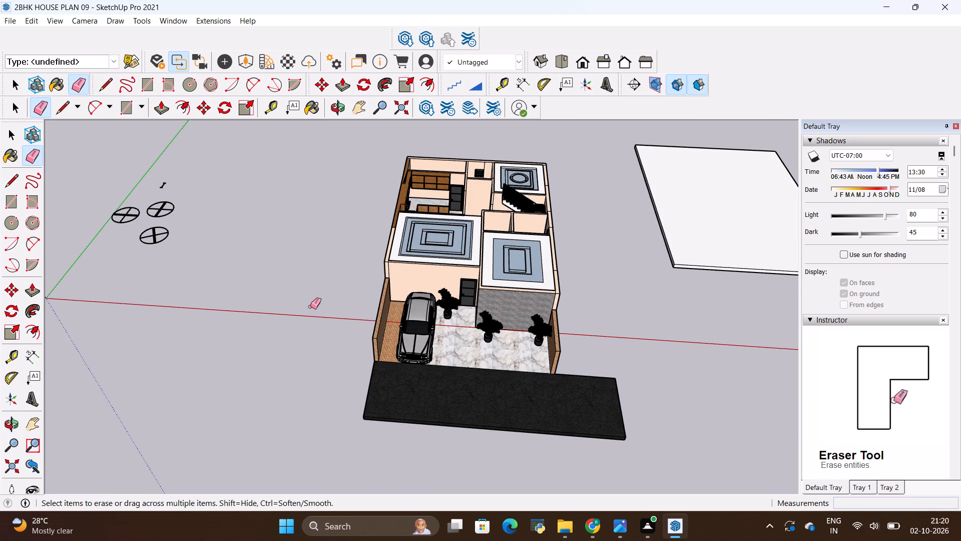
{"action": "scroll", "coordinate": [516, 337], "scroll_direction": "up", "scroll_amount": 2}
{"action": "middle_click_drag", "start_coordinate": [569, 395], "coordinate": [494, 357]}
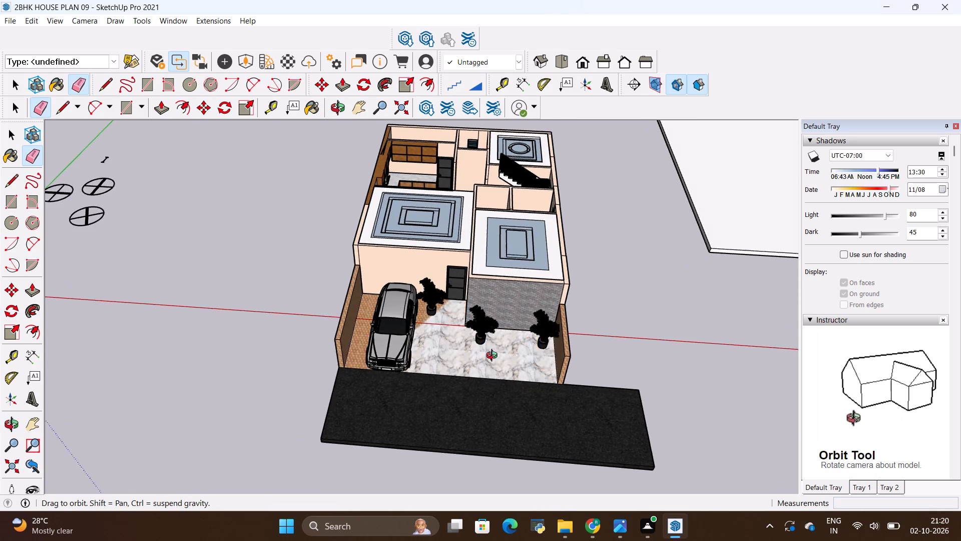
{"action": "middle_click_drag", "start_coordinate": [494, 357], "coordinate": [672, 382]}
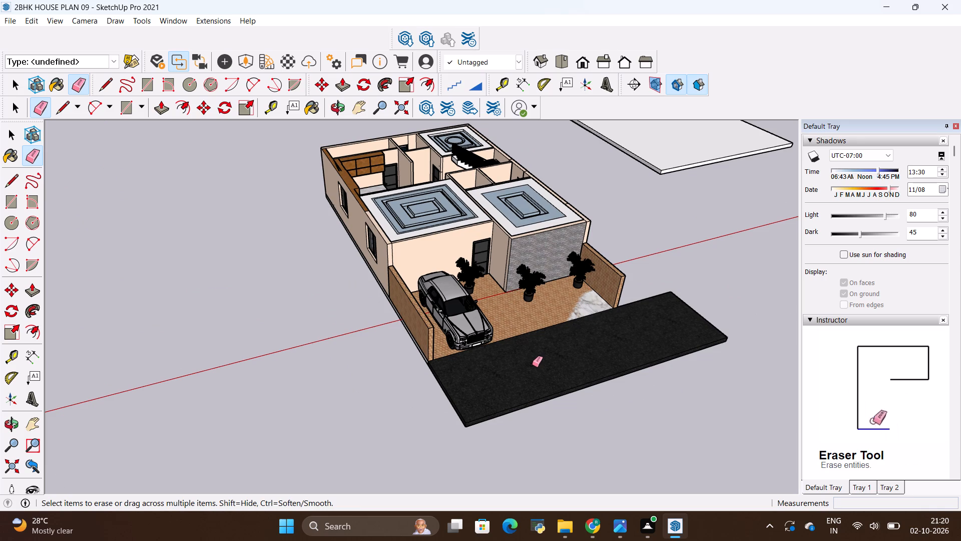
{"action": "middle_click_drag", "start_coordinate": [479, 369], "coordinate": [506, 373]}
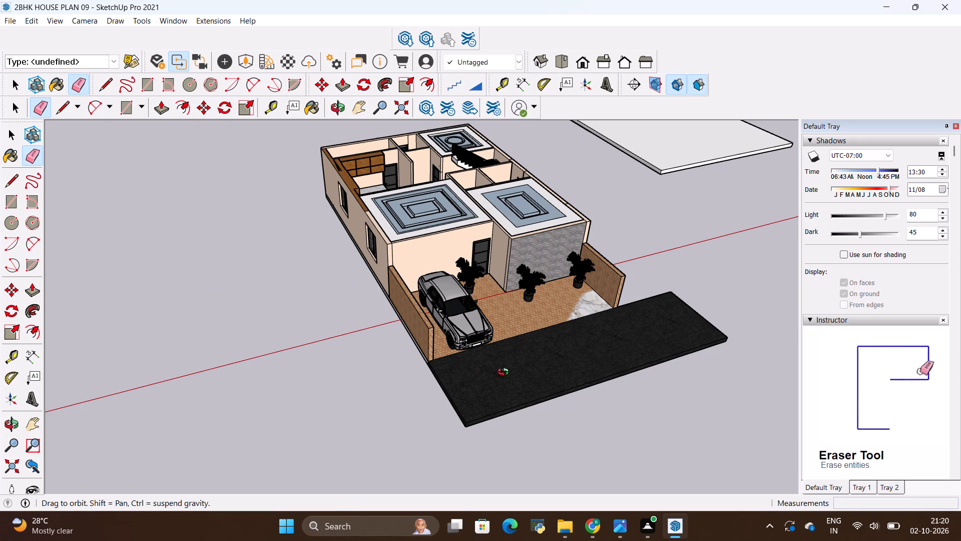
{"action": "middle_click_drag", "start_coordinate": [506, 373], "coordinate": [549, 381]}
{"action": "scroll", "coordinate": [541, 378], "scroll_direction": "down", "scroll_amount": 3}
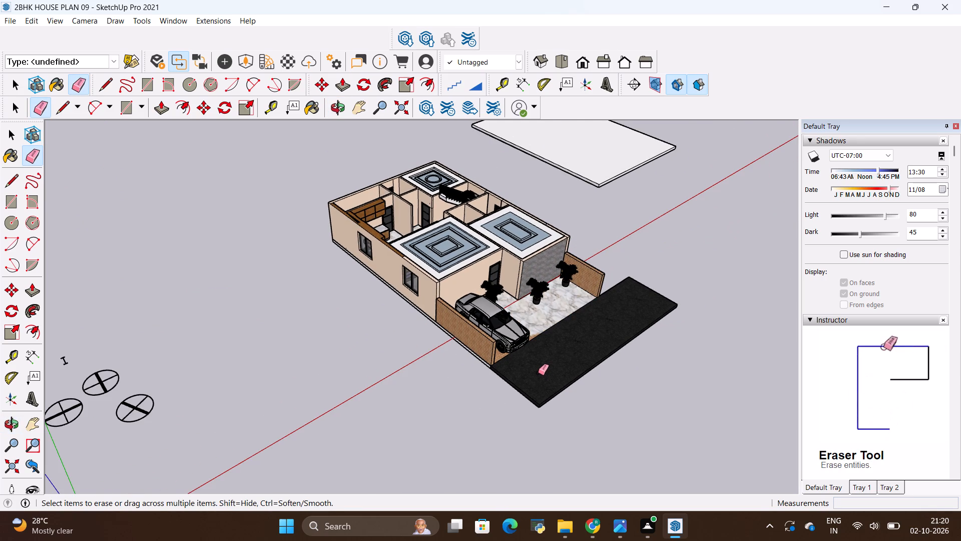
{"action": "scroll", "coordinate": [467, 336], "scroll_direction": "down", "scroll_amount": 3}
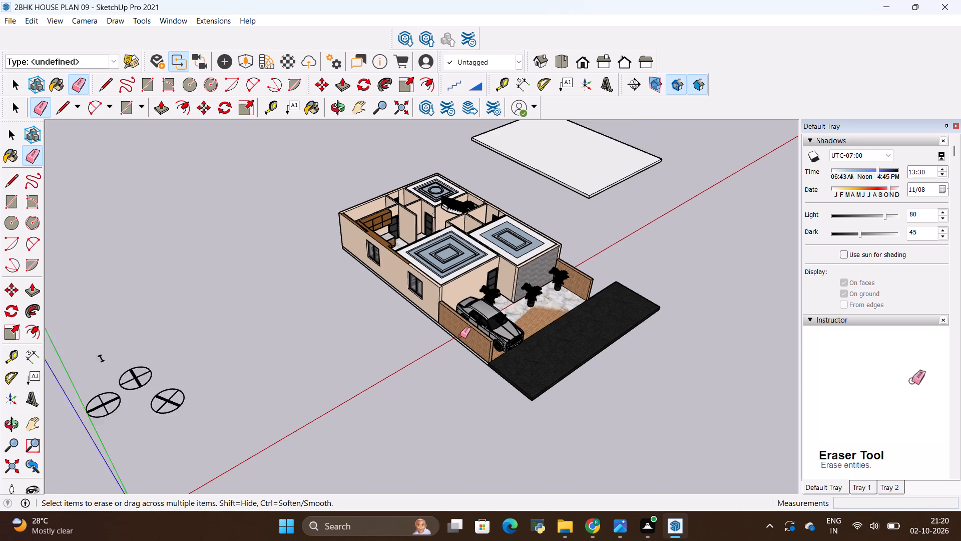
{"action": "scroll", "coordinate": [460, 336], "scroll_direction": "down", "scroll_amount": 2}
{"action": "scroll", "coordinate": [478, 244], "scroll_direction": "up", "scroll_amount": 4}
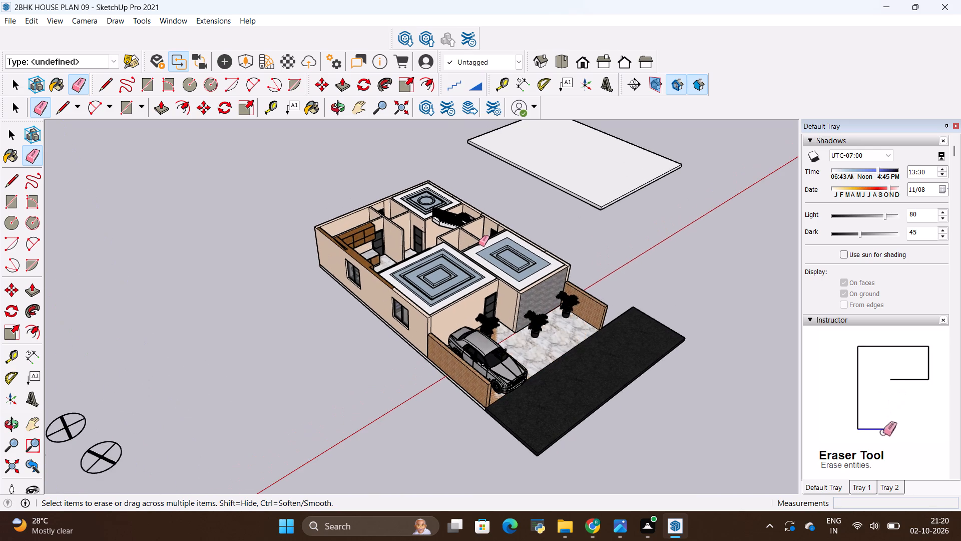
{"action": "scroll", "coordinate": [478, 244], "scroll_direction": "down", "scroll_amount": 3}
{"action": "scroll", "coordinate": [402, 180], "scroll_direction": "up", "scroll_amount": 1}
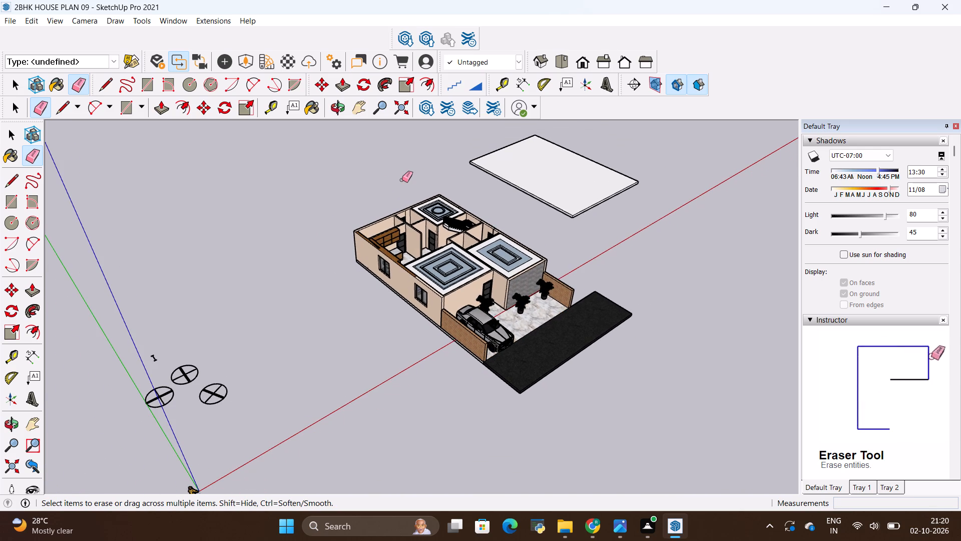
{"action": "scroll", "coordinate": [402, 180], "scroll_direction": "up", "scroll_amount": 1}
{"action": "scroll", "coordinate": [495, 256], "scroll_direction": "up", "scroll_amount": 8}
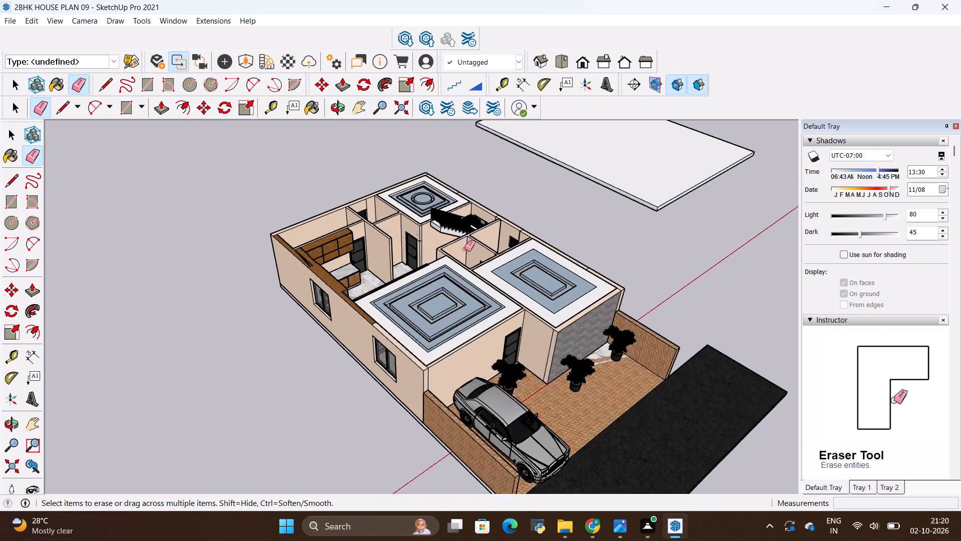
{"action": "scroll", "coordinate": [464, 249], "scroll_direction": "up", "scroll_amount": 3}
{"action": "middle_click_drag", "start_coordinate": [499, 280], "coordinate": [247, 320]}
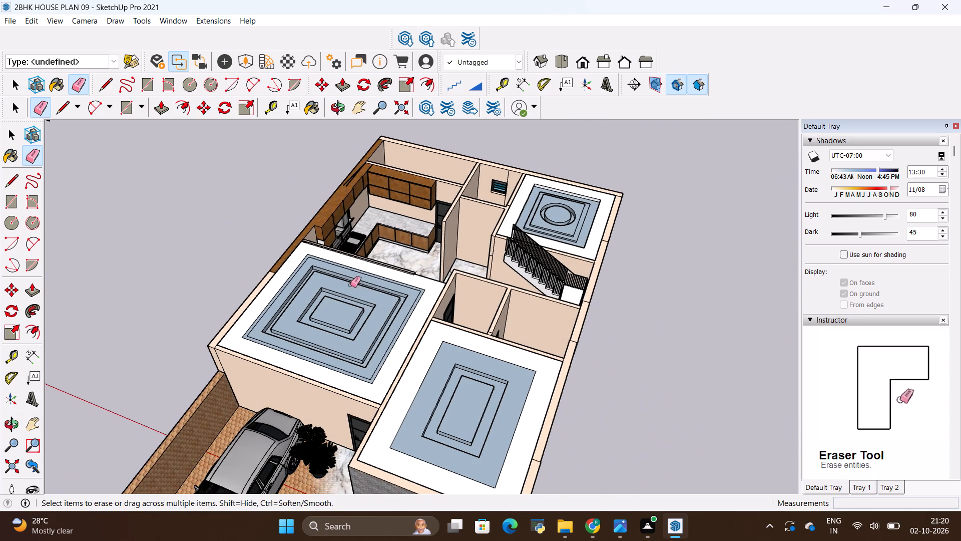
Import the SKT_Nearly+Natural+5'+Kentia+Palm+Silk+Tree model and place it on the kitchen countertop corner beside the stove.
{"action": "left_click", "coordinate": [11, 27]}
{"action": "left_click", "coordinate": [10, 22]}
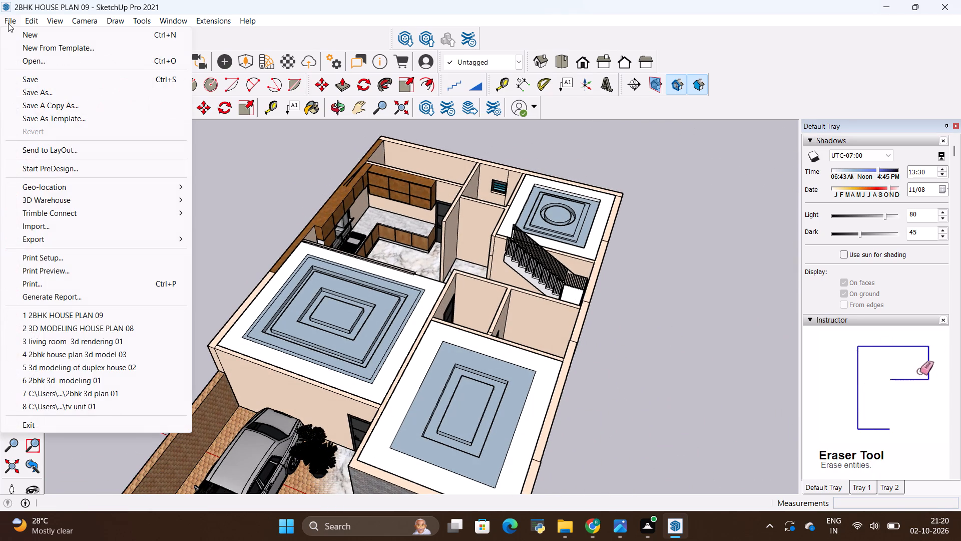
{"action": "left_click", "coordinate": [59, 228]}
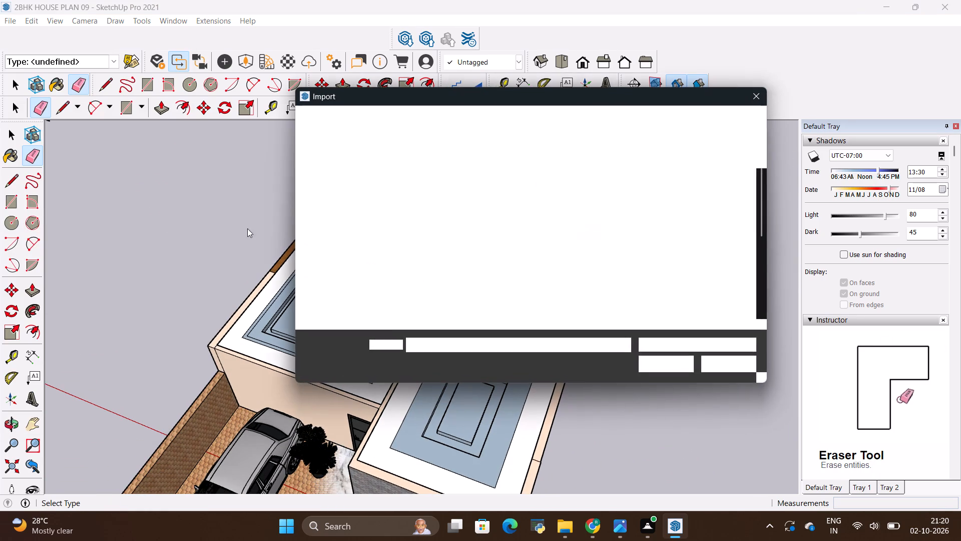
{"action": "scroll", "coordinate": [706, 239], "scroll_direction": "down", "scroll_amount": 2}
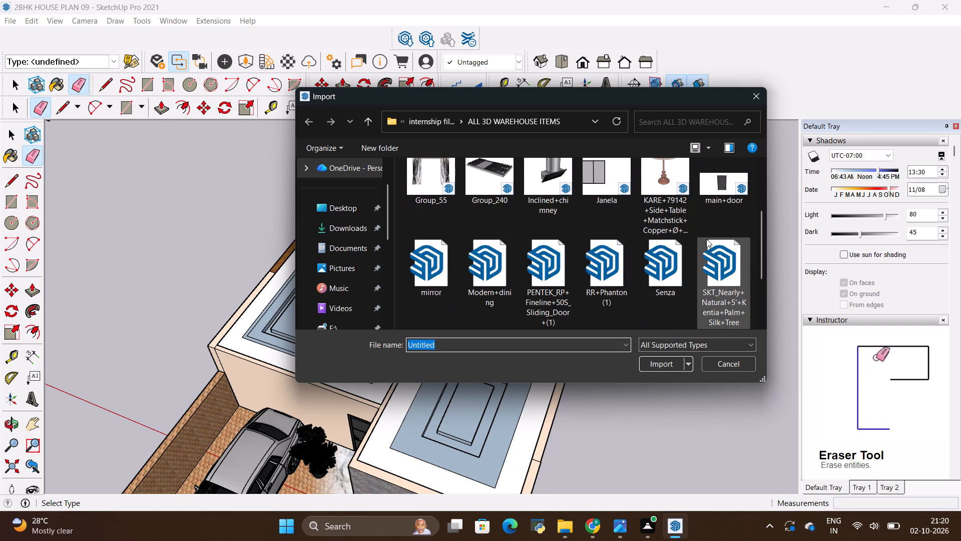
{"action": "left_click", "coordinate": [712, 272]}
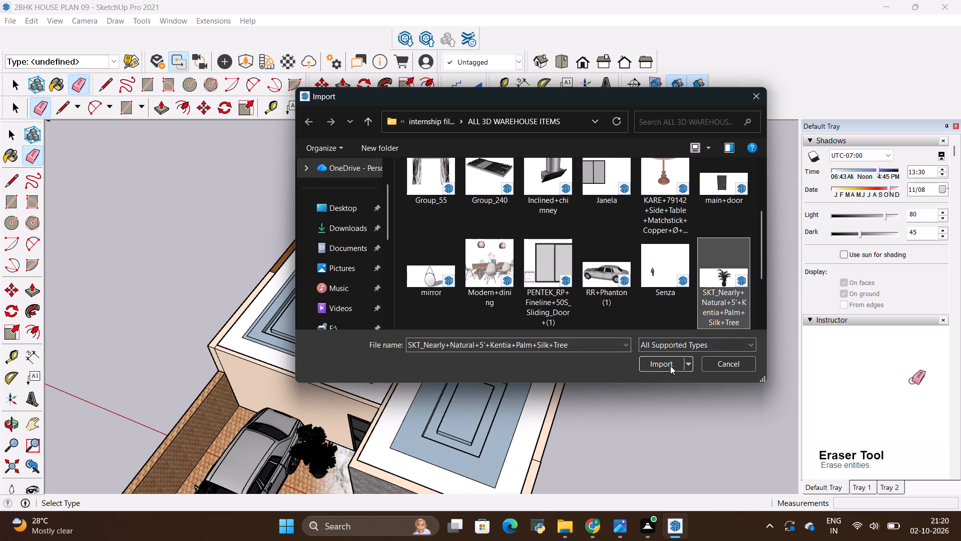
{"action": "left_click", "coordinate": [670, 366]}
{"action": "scroll", "coordinate": [378, 219], "scroll_direction": "up", "scroll_amount": 3}
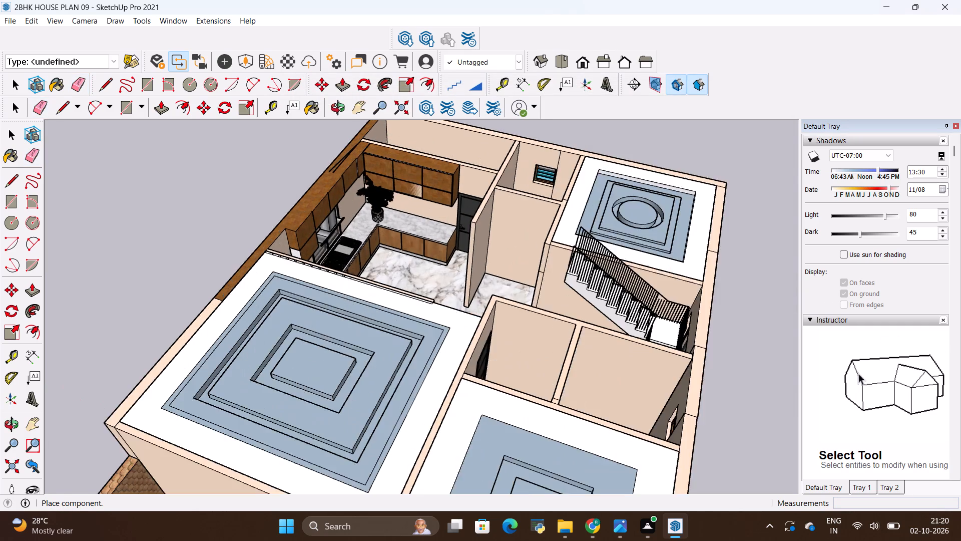
{"action": "scroll", "coordinate": [378, 219], "scroll_direction": "up", "scroll_amount": 11}
{"action": "left_click", "coordinate": [360, 223]}
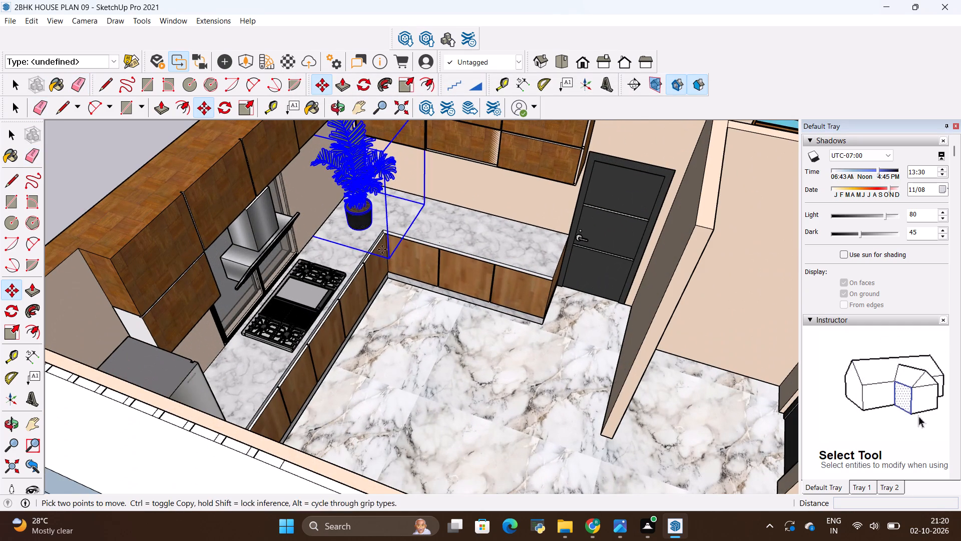
{"action": "scroll", "coordinate": [403, 292], "scroll_direction": "down", "scroll_amount": 9}
{"action": "key", "text": "space"}
{"action": "left_click", "coordinate": [292, 186]}
Examine the potted palm on the kitchen counter up close, along with the neighbouring rooms.
{"action": "scroll", "coordinate": [416, 230], "scroll_direction": "up", "scroll_amount": 3}
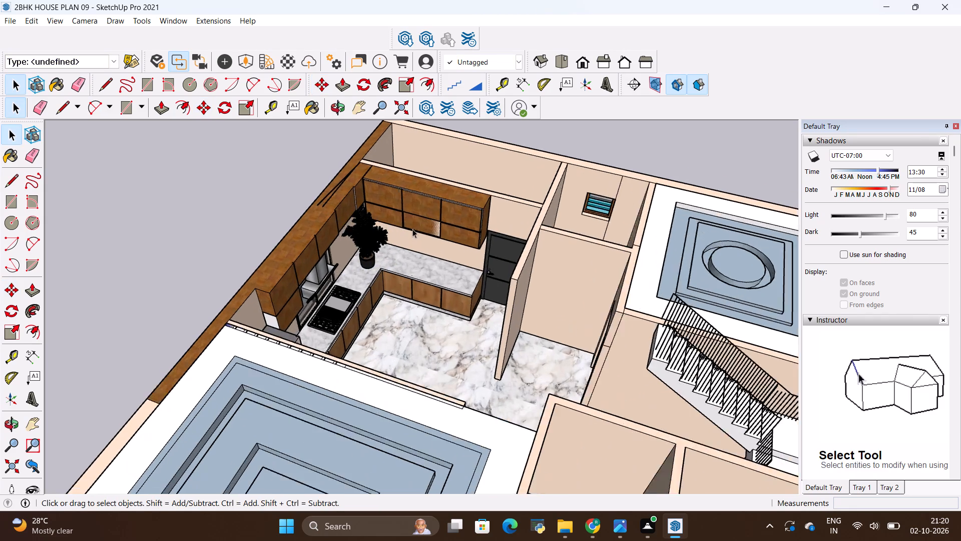
{"action": "scroll", "coordinate": [412, 229], "scroll_direction": "up", "scroll_amount": 11}
{"action": "middle_click_drag", "start_coordinate": [378, 246], "coordinate": [293, 123]}
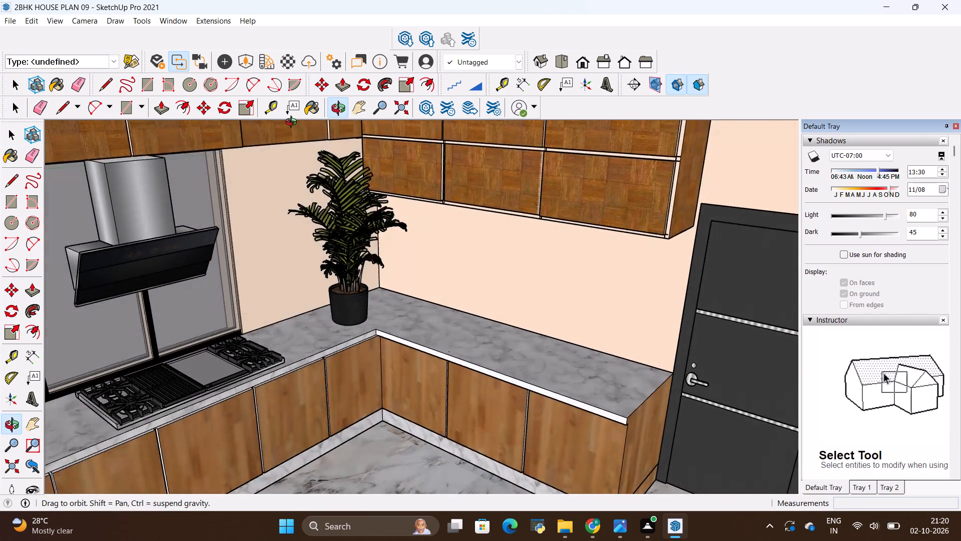
{"action": "middle_click_drag", "start_coordinate": [293, 123], "coordinate": [367, 248]}
{"action": "scroll", "coordinate": [368, 249], "scroll_direction": "down", "scroll_amount": 11}
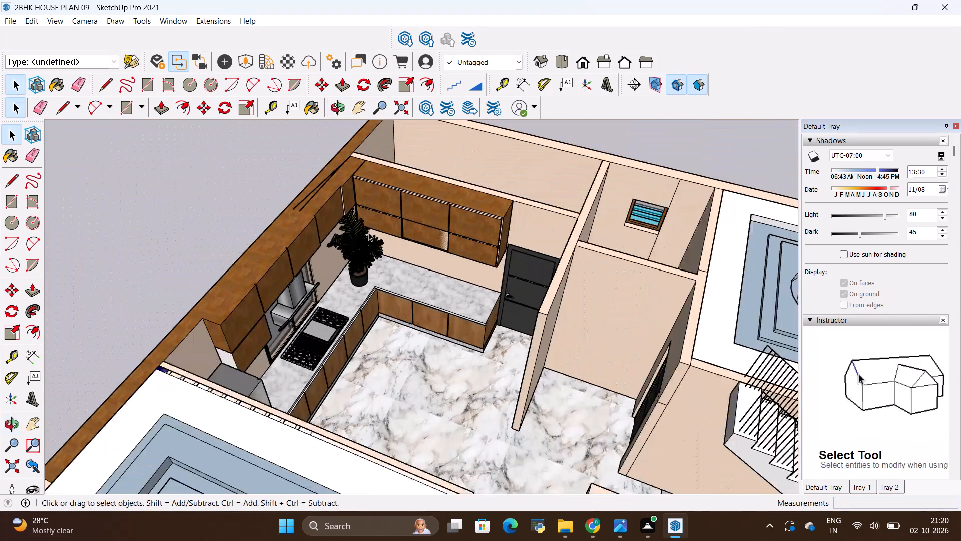
{"action": "scroll", "coordinate": [369, 224], "scroll_direction": "down", "scroll_amount": 1}
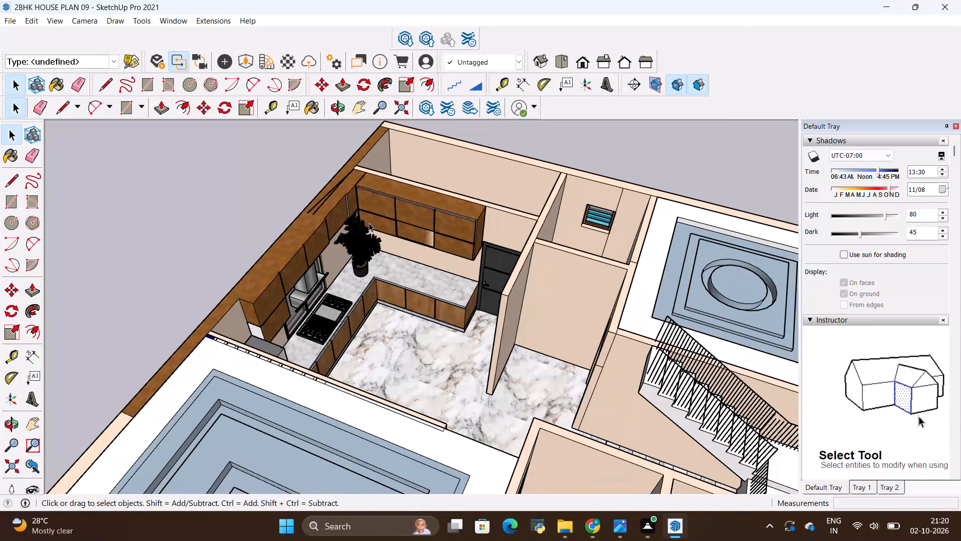
{"action": "scroll", "coordinate": [369, 222], "scroll_direction": "down", "scroll_amount": 4}
{"action": "scroll", "coordinate": [546, 197], "scroll_direction": "up", "scroll_amount": 11}
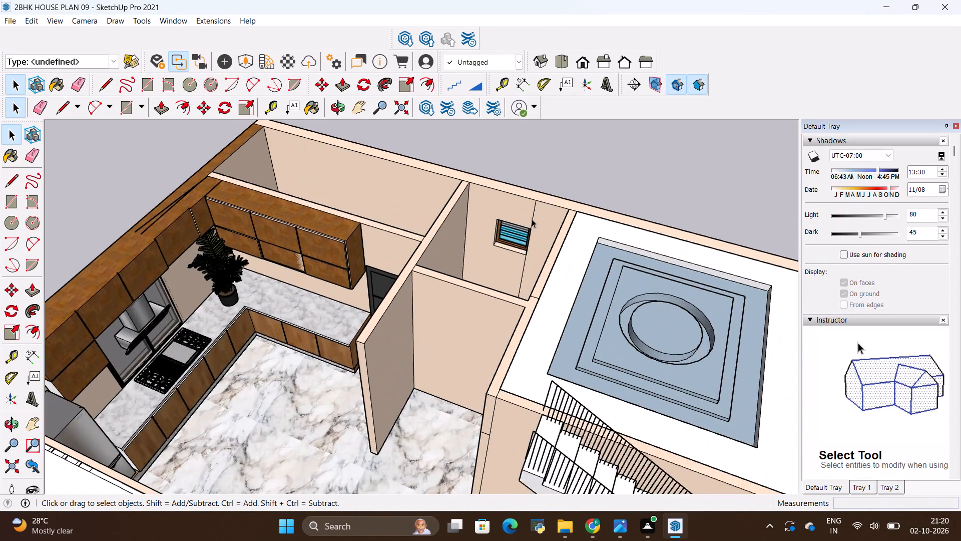
{"action": "scroll", "coordinate": [532, 219], "scroll_direction": "up", "scroll_amount": 3}
Review the whole uncovered house with its parking area, road slab and set-aside roof from several angles.
{"action": "scroll", "coordinate": [532, 218], "scroll_direction": "down", "scroll_amount": 20}
{"action": "scroll", "coordinate": [532, 218], "scroll_direction": "down", "scroll_amount": 7}
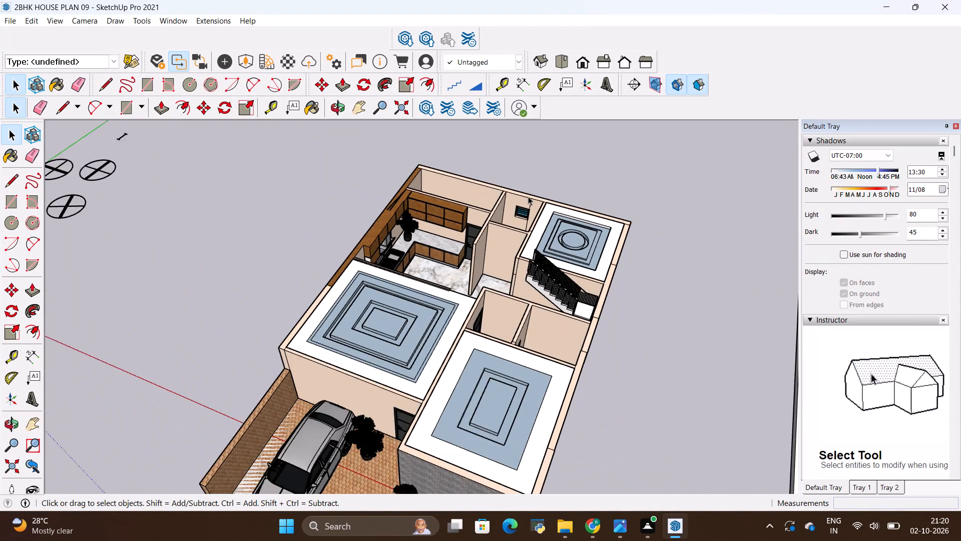
{"action": "scroll", "coordinate": [528, 196], "scroll_direction": "down", "scroll_amount": 13}
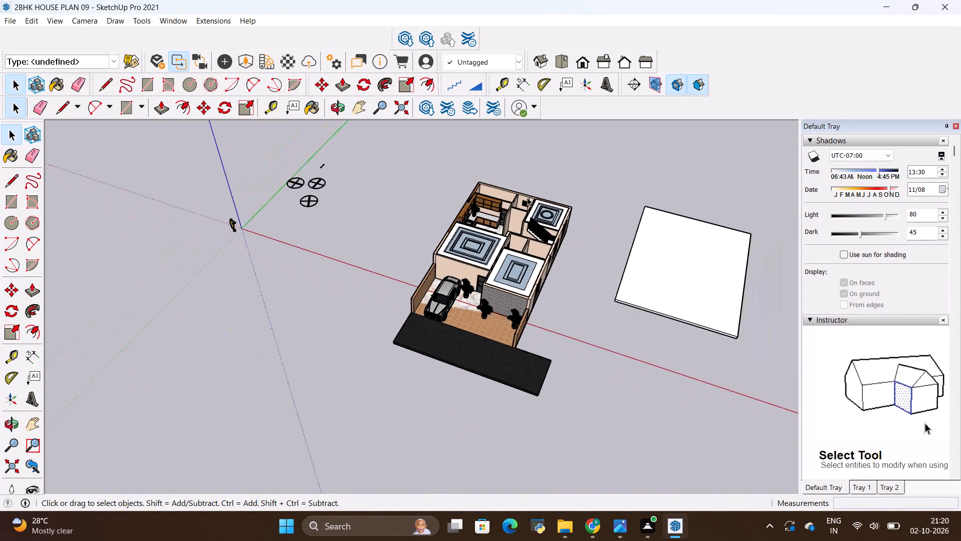
{"action": "middle_click_drag", "start_coordinate": [405, 364], "coordinate": [678, 308]}
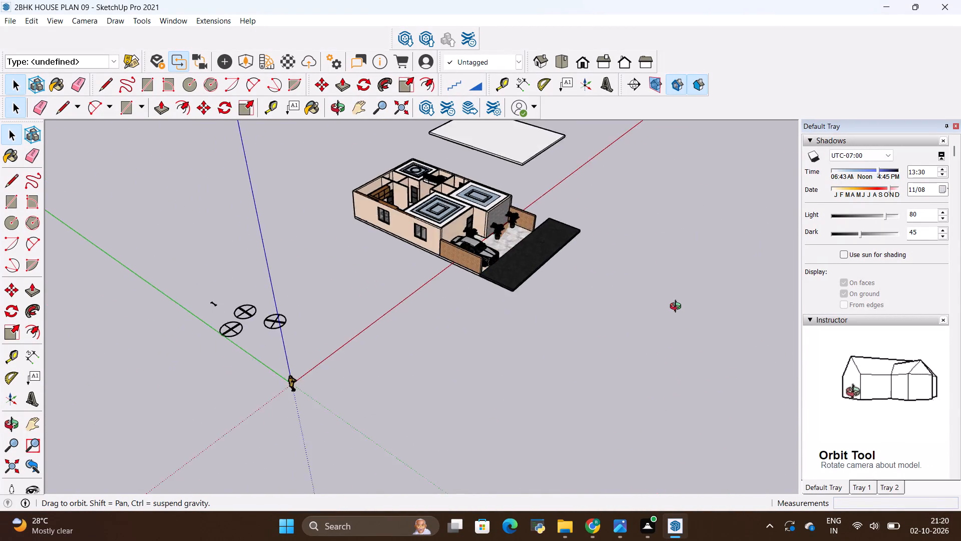
{"action": "middle_click_drag", "start_coordinate": [678, 308], "coordinate": [545, 332]}
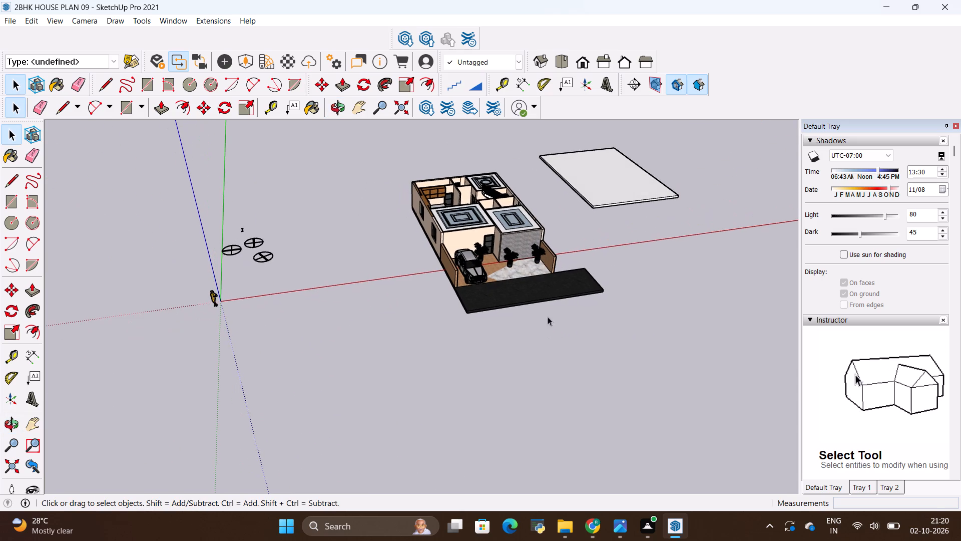
{"action": "scroll", "coordinate": [545, 201], "scroll_direction": "up", "scroll_amount": 9}
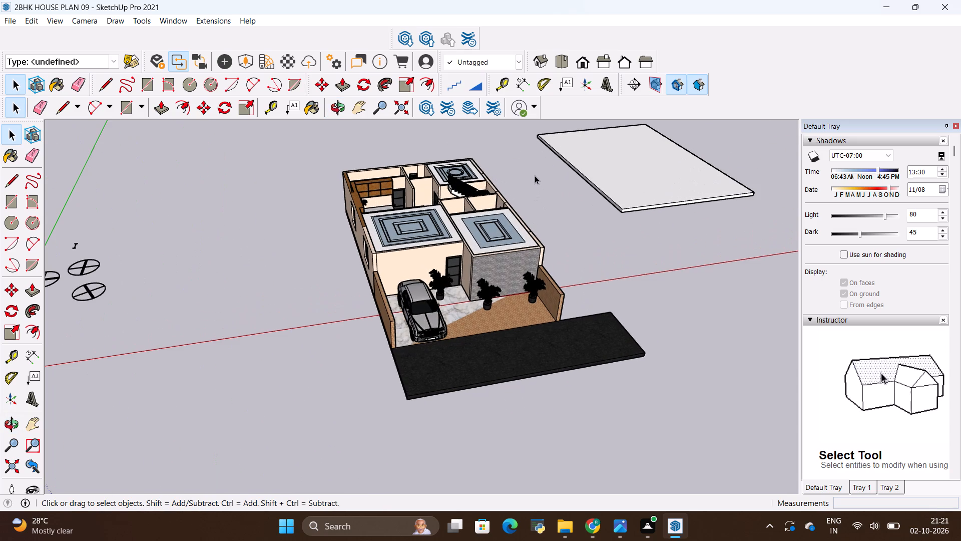
{"action": "scroll", "coordinate": [535, 175], "scroll_direction": "up", "scroll_amount": 2}
{"action": "scroll", "coordinate": [535, 175], "scroll_direction": "down", "scroll_amount": 5}
{"action": "scroll", "coordinate": [626, 128], "scroll_direction": "up", "scroll_amount": 3}
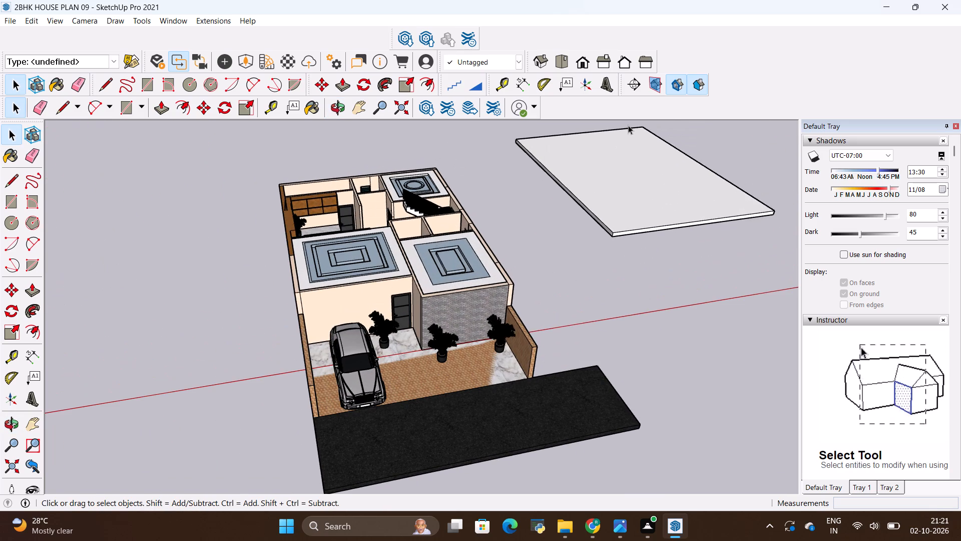
{"action": "scroll", "coordinate": [600, 146], "scroll_direction": "down", "scroll_amount": 4}
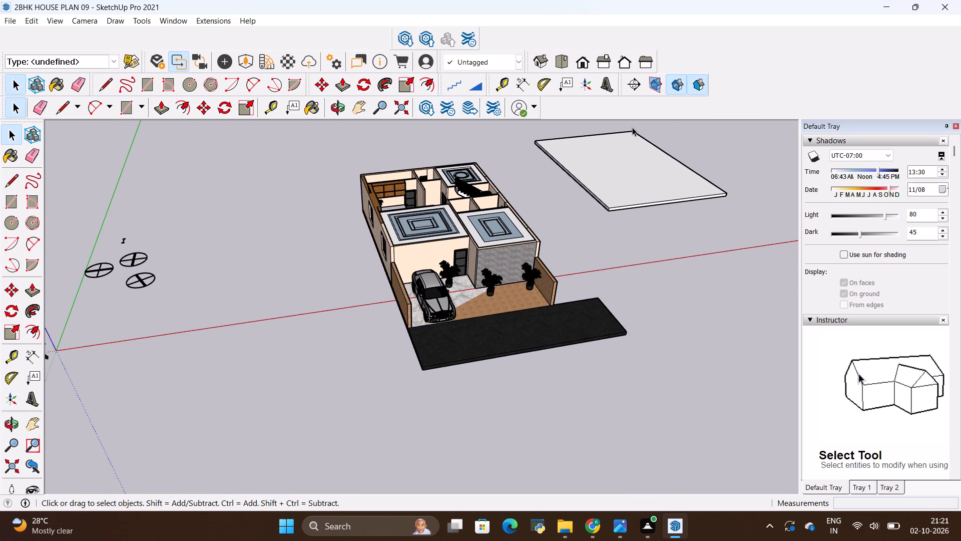
{"action": "scroll", "coordinate": [632, 127], "scroll_direction": "up", "scroll_amount": 3}
{"action": "middle_click_drag", "start_coordinate": [543, 190], "coordinate": [544, 208]}
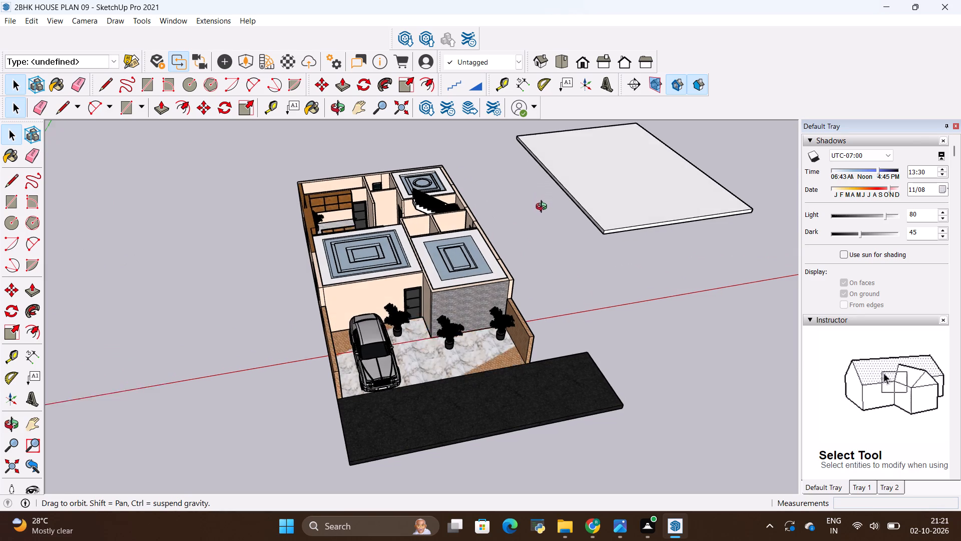
{"action": "middle_click_drag", "start_coordinate": [544, 208], "coordinate": [541, 217]}
{"action": "scroll", "coordinate": [541, 217], "scroll_direction": "down", "scroll_amount": 4}
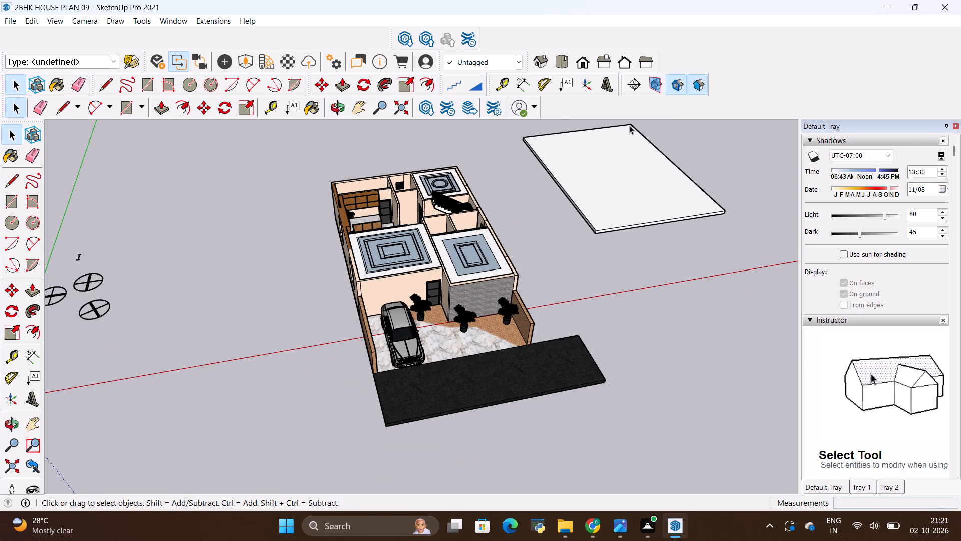
{"action": "scroll", "coordinate": [630, 124], "scroll_direction": "up", "scroll_amount": 2}
{"action": "scroll", "coordinate": [547, 167], "scroll_direction": "down", "scroll_amount": 8}
{"action": "scroll", "coordinate": [573, 138], "scroll_direction": "up", "scroll_amount": 2}
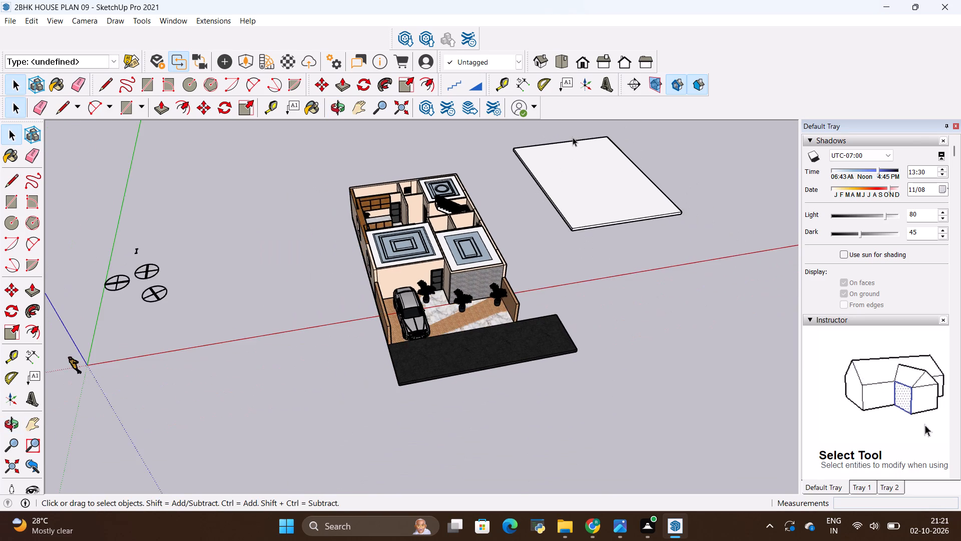
{"action": "scroll", "coordinate": [573, 137], "scroll_direction": "up", "scroll_amount": 2}
{"action": "middle_click_drag", "start_coordinate": [564, 173], "coordinate": [613, 177]}
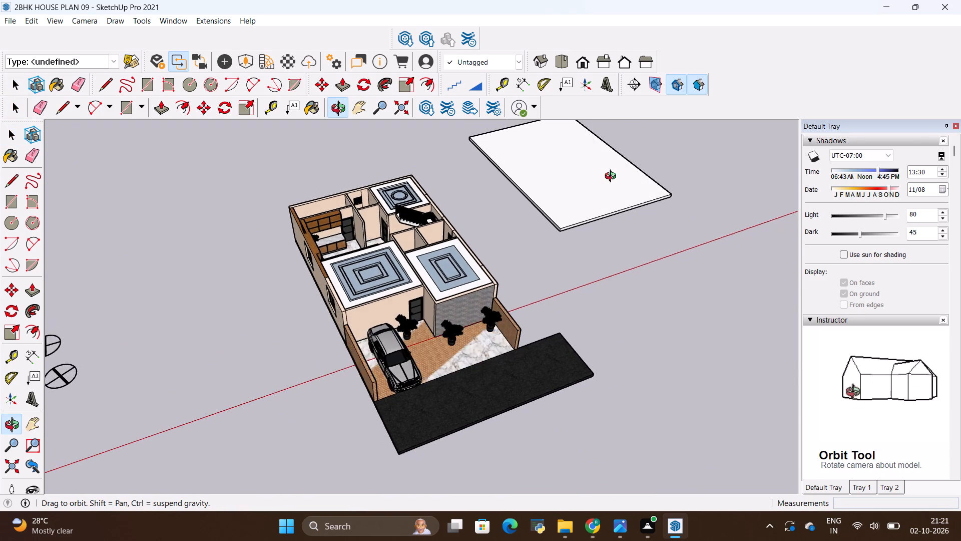
{"action": "middle_click_drag", "start_coordinate": [613, 177], "coordinate": [617, 204]}
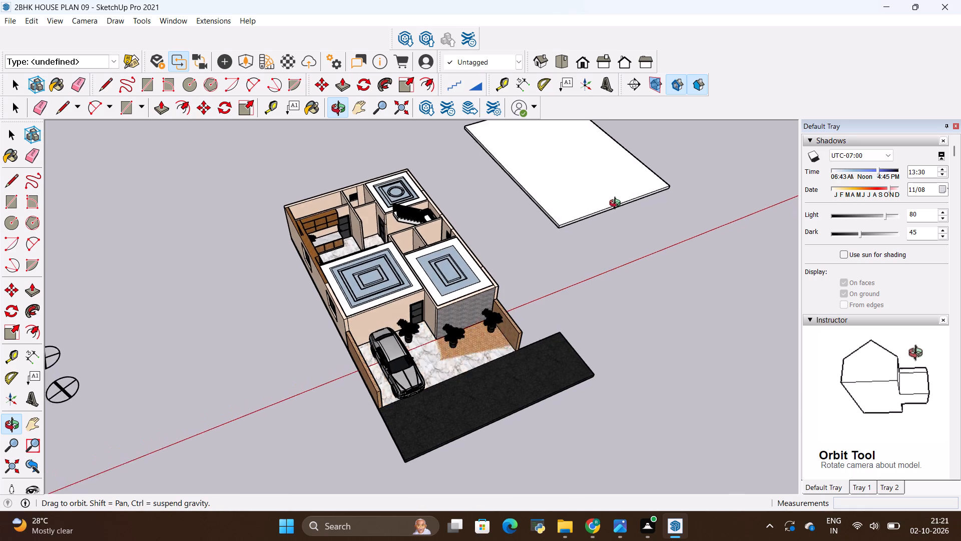
{"action": "middle_click_drag", "start_coordinate": [617, 204], "coordinate": [644, 160]}
{"action": "middle_click_drag", "start_coordinate": [677, 334], "coordinate": [618, 365]}
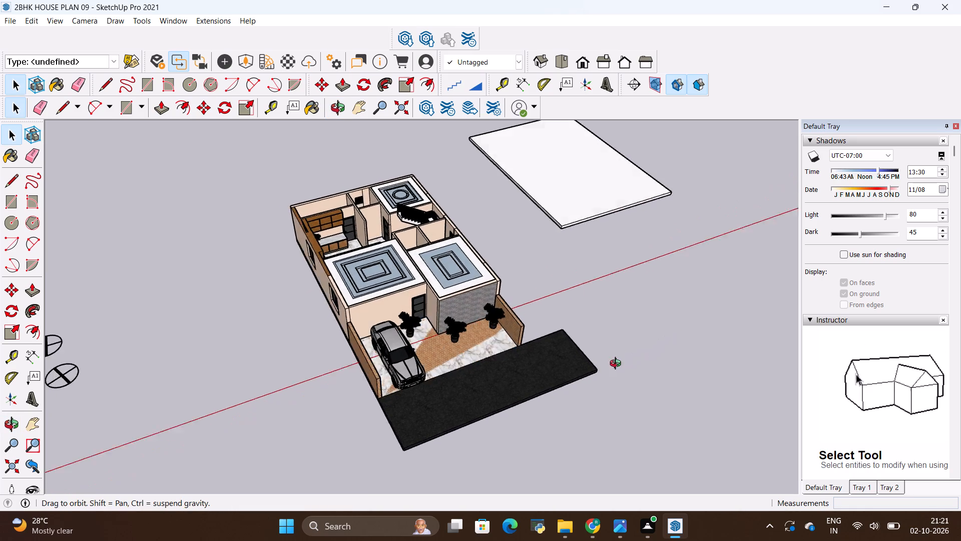
{"action": "middle_click_drag", "start_coordinate": [618, 365], "coordinate": [580, 362]}
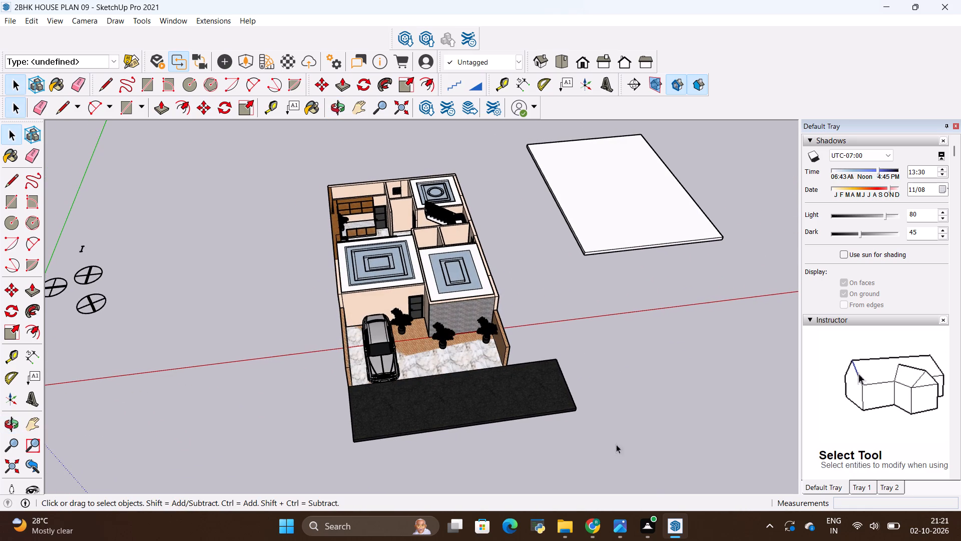
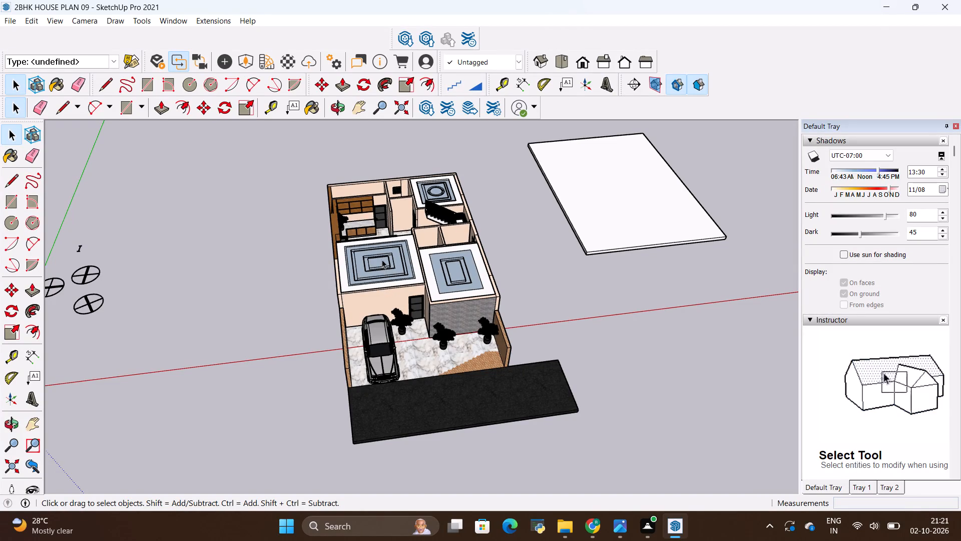
Switch to File Explorer and check the Downloads folder for the exported 2BHK HOUSE PLAN 09 image.
{"action": "scroll", "coordinate": [381, 259], "scroll_direction": "down", "scroll_amount": 2}
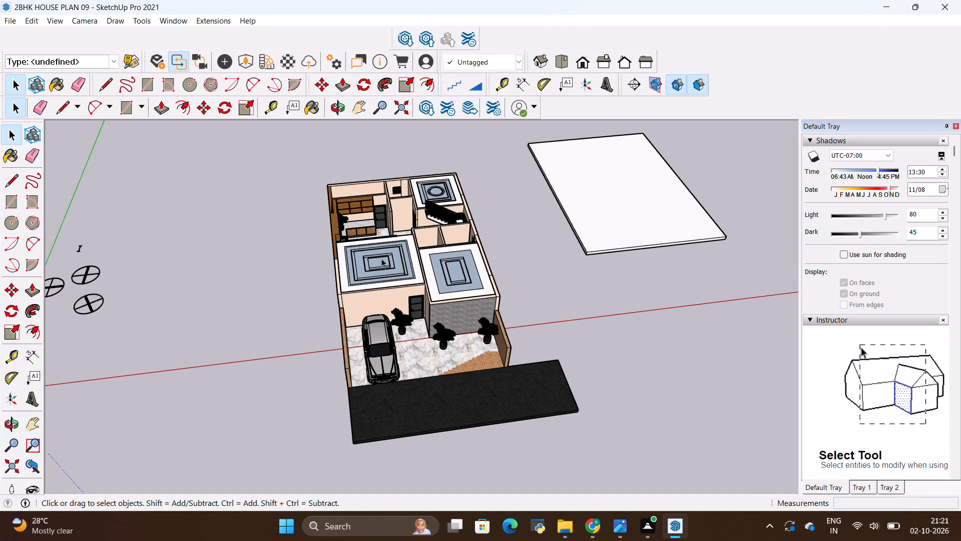
{"action": "scroll", "coordinate": [299, 265], "scroll_direction": "up", "scroll_amount": 2}
{"action": "scroll", "coordinate": [316, 258], "scroll_direction": "down", "scroll_amount": 2}
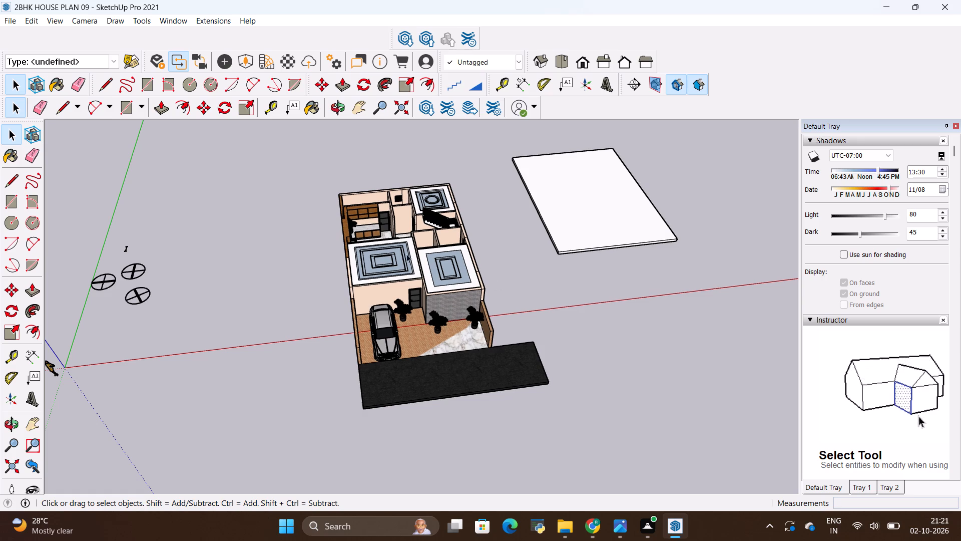
{"action": "left_click", "coordinate": [566, 523]}
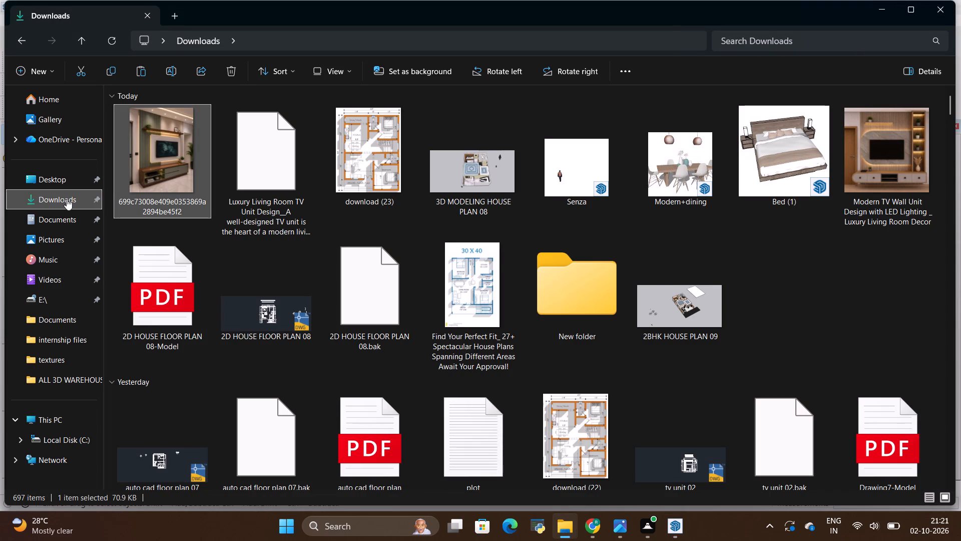
{"action": "left_click", "coordinate": [67, 199]}
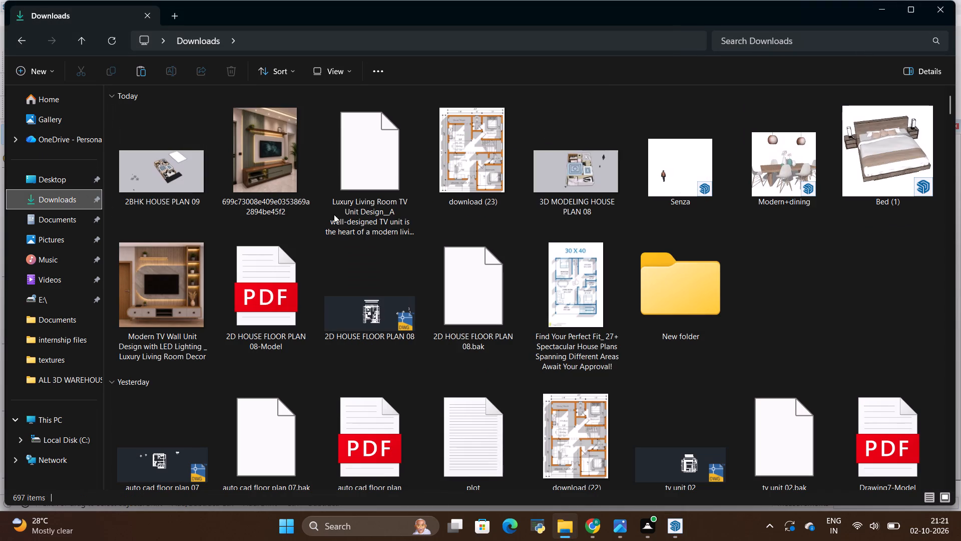
Switch back to SketchUp and review the whole uncovered house and set-aside roof from the side and front.
{"action": "left_click", "coordinate": [685, 531]}
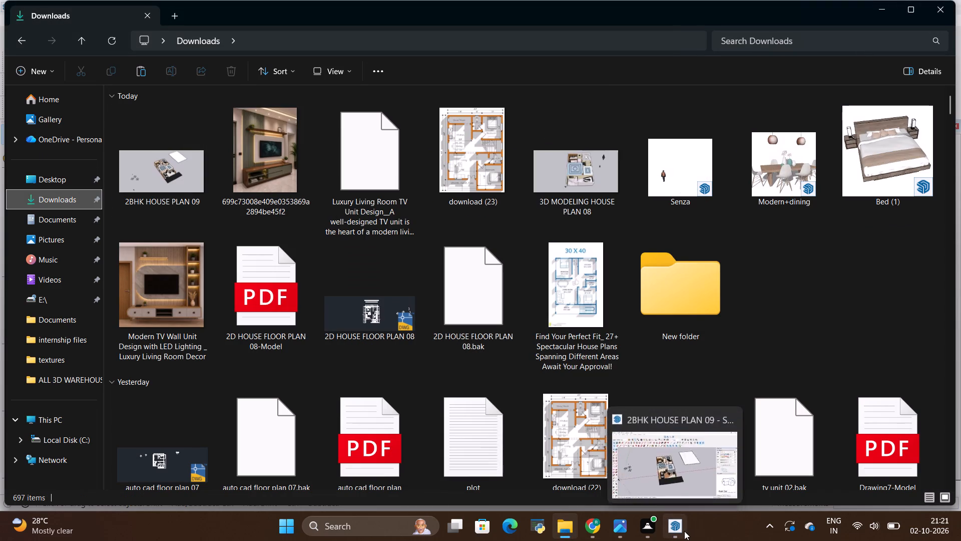
{"action": "scroll", "coordinate": [519, 244], "scroll_direction": "up", "scroll_amount": 1}
{"action": "scroll", "coordinate": [517, 244], "scroll_direction": "down", "scroll_amount": 4}
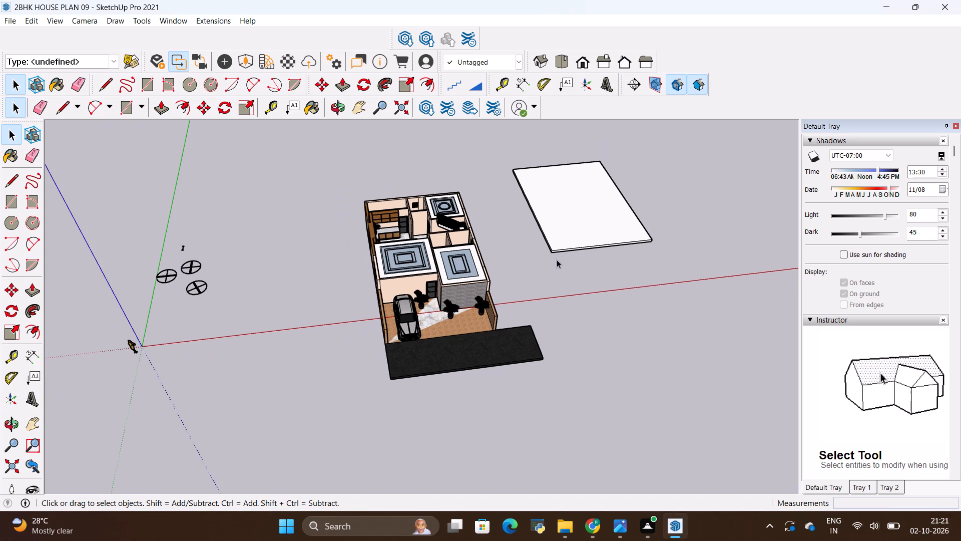
{"action": "middle_click_drag", "start_coordinate": [608, 297], "coordinate": [388, 269]}
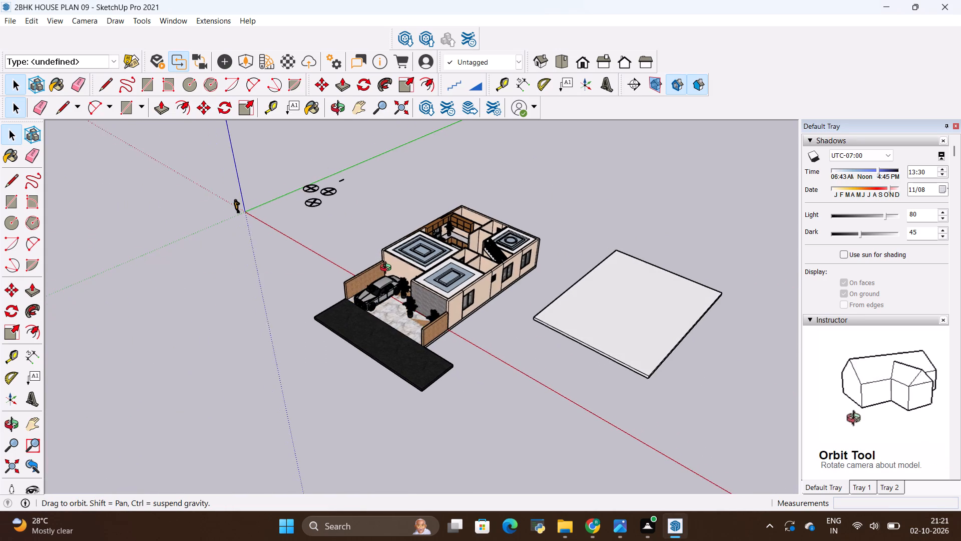
{"action": "middle_click_drag", "start_coordinate": [388, 269], "coordinate": [388, 273]}
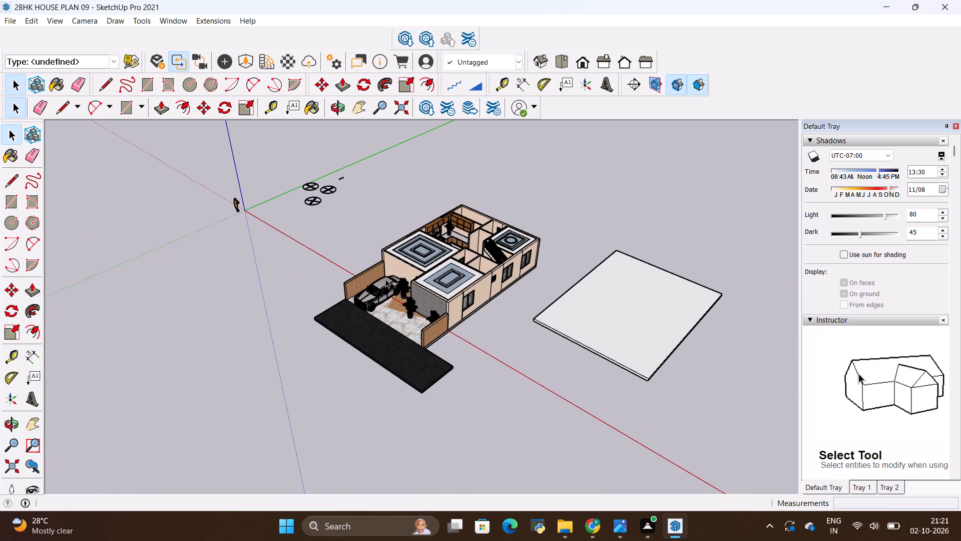
{"action": "middle_click_drag", "start_coordinate": [369, 347], "coordinate": [597, 368]}
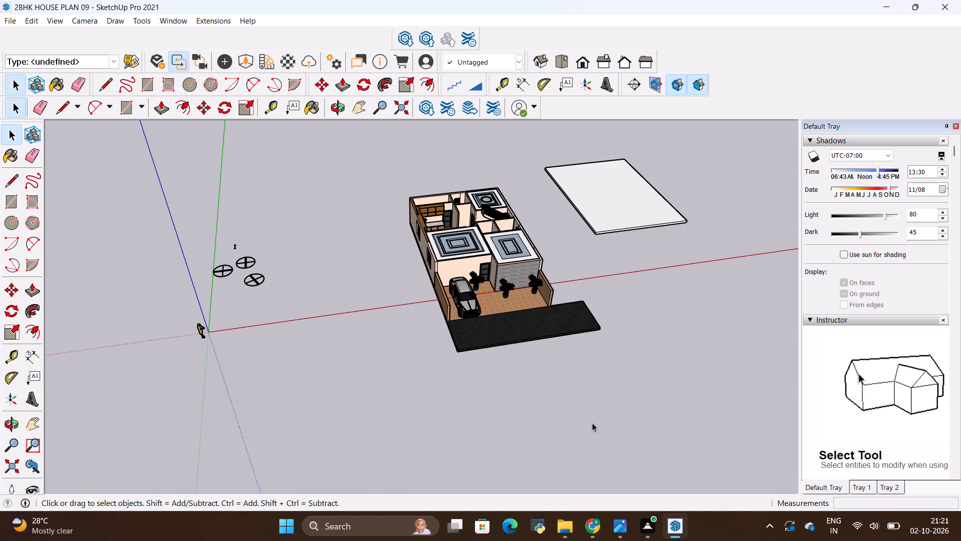
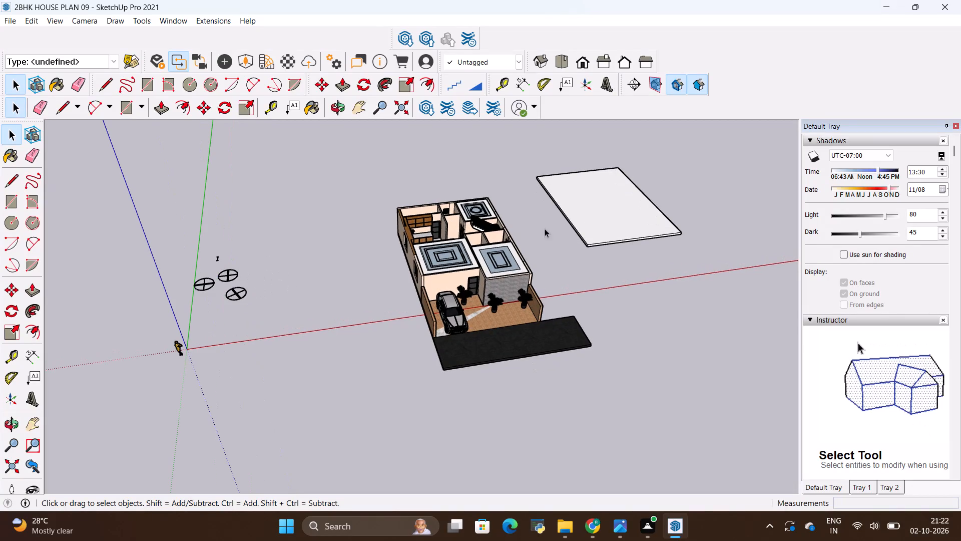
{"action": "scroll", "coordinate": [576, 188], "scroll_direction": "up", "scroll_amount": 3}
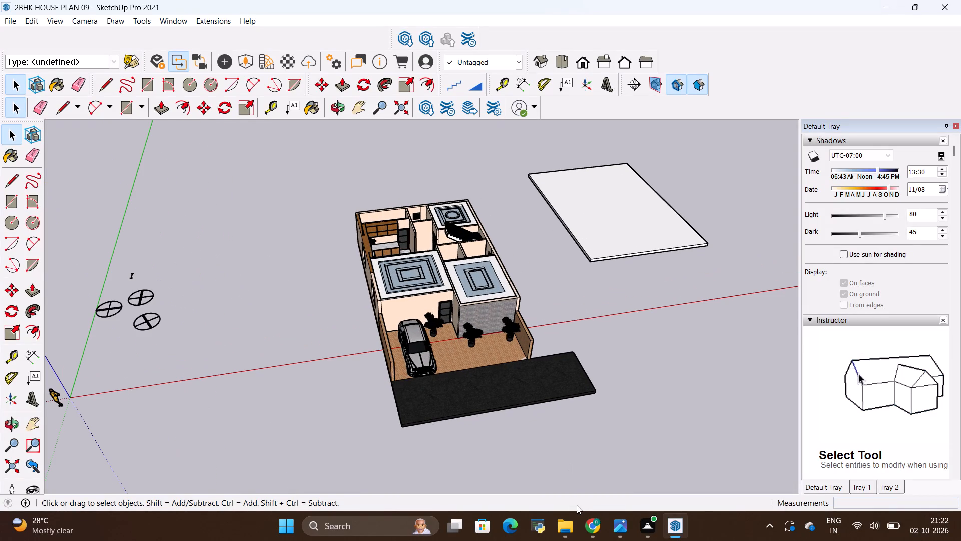
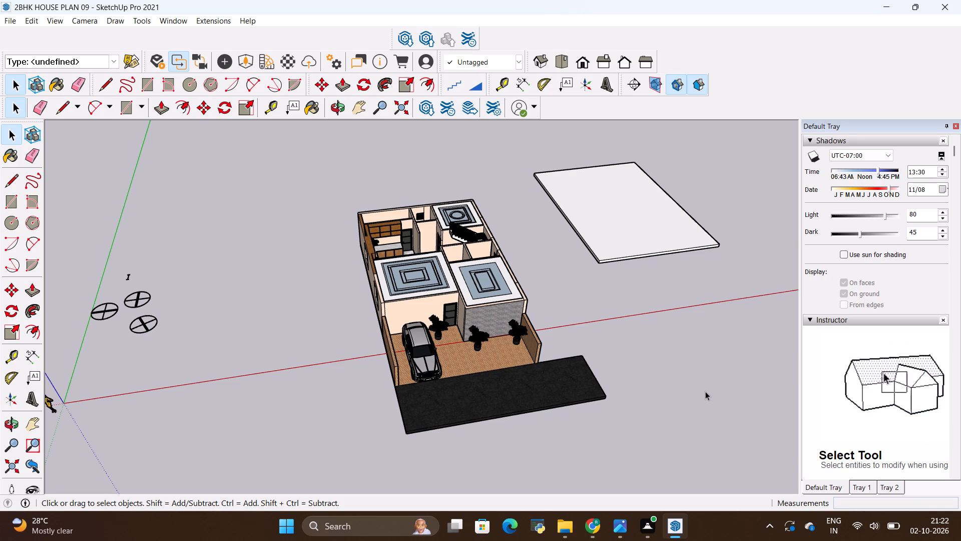
Inspect the finished 2BHK house model and the roof slab set beside it from the front and both sides.
{"action": "scroll", "coordinate": [446, 385], "scroll_direction": "up", "scroll_amount": 3}
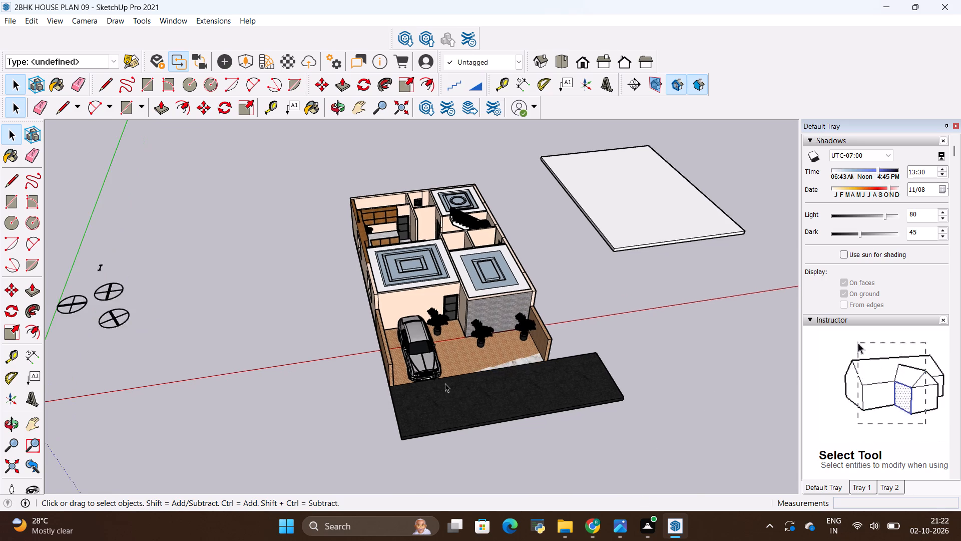
{"action": "scroll", "coordinate": [445, 383], "scroll_direction": "down", "scroll_amount": 4}
{"action": "middle_click_drag", "start_coordinate": [438, 387], "coordinate": [551, 416]}
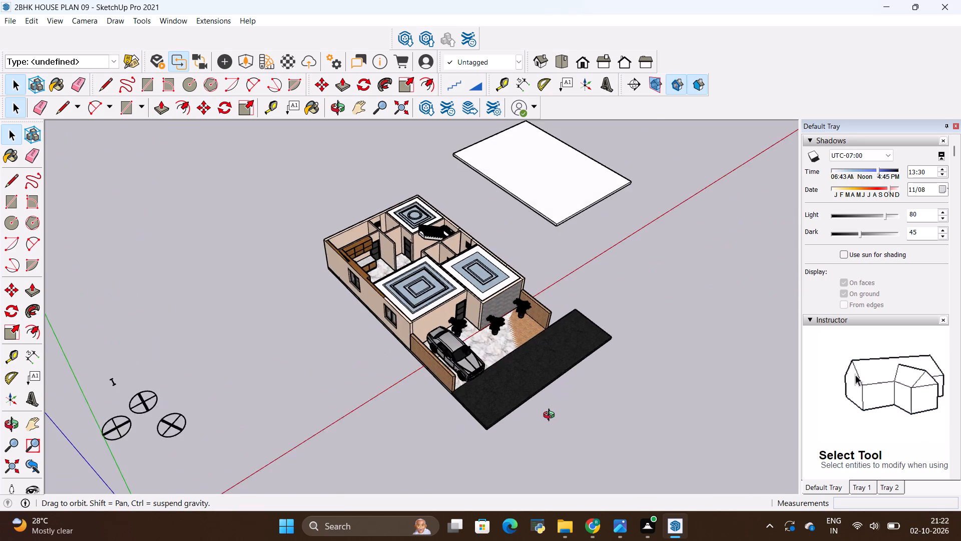
{"action": "middle_click_drag", "start_coordinate": [551, 416], "coordinate": [336, 355]}
{"action": "middle_click_drag", "start_coordinate": [475, 400], "coordinate": [367, 421]}
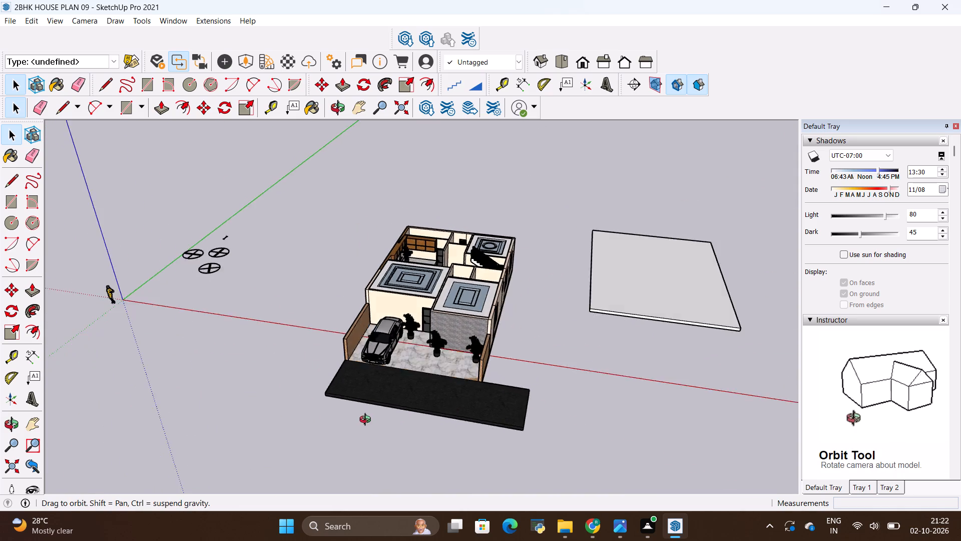
{"action": "middle_click_drag", "start_coordinate": [367, 421], "coordinate": [349, 424]}
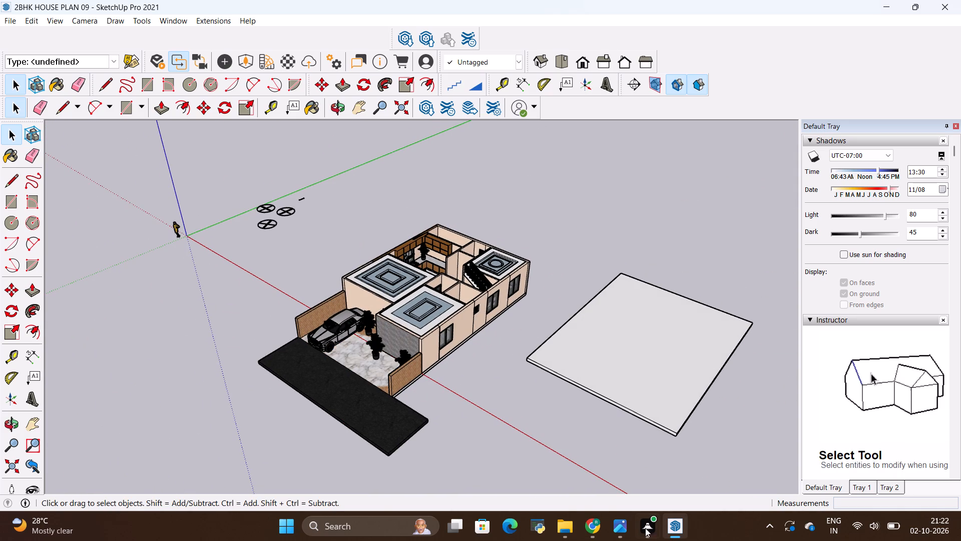